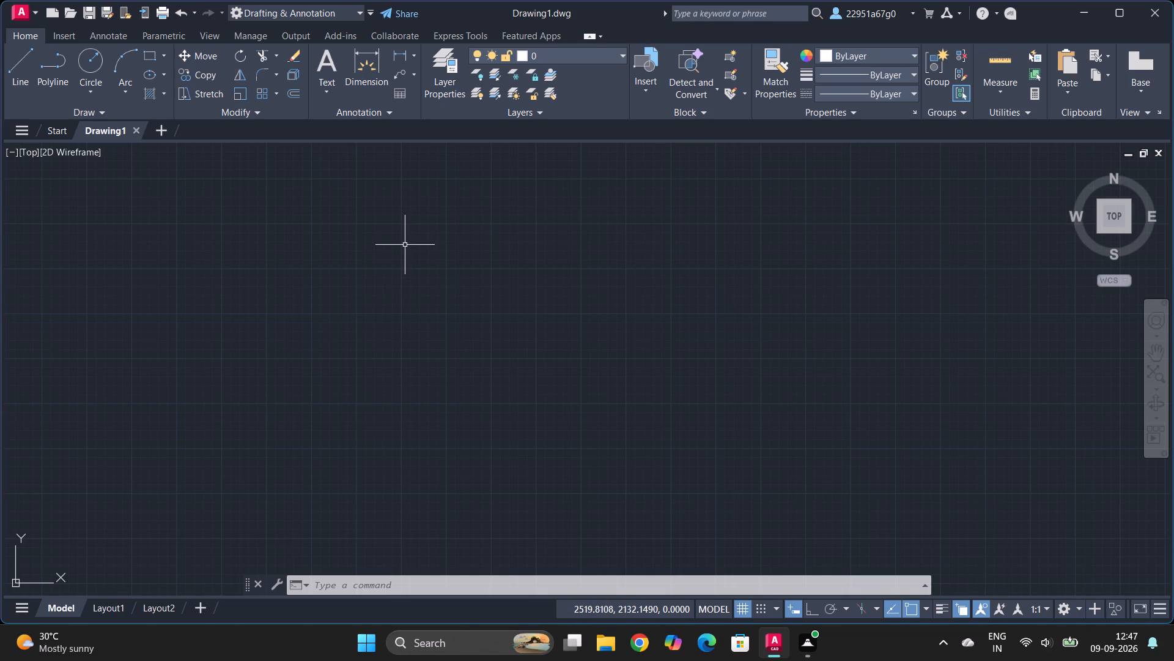
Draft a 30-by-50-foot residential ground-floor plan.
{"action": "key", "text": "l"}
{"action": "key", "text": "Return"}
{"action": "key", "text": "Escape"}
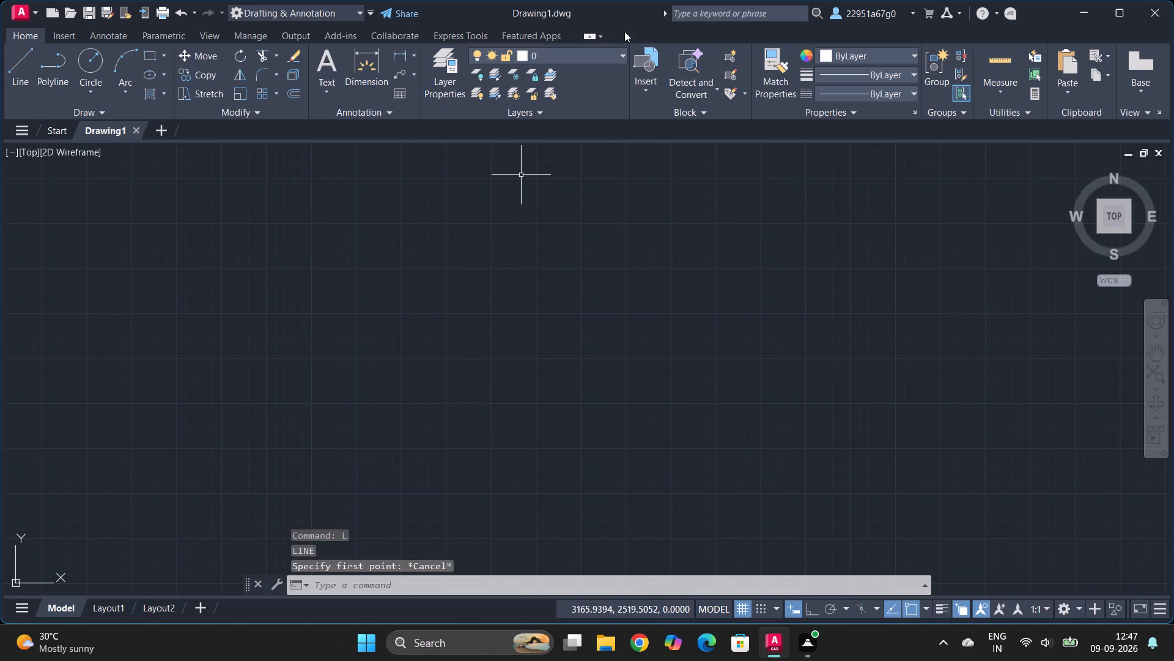
Set the lineweight of layer 0 to 0.50 mm in the layer properties.
{"action": "double_click", "coordinate": [449, 61]}
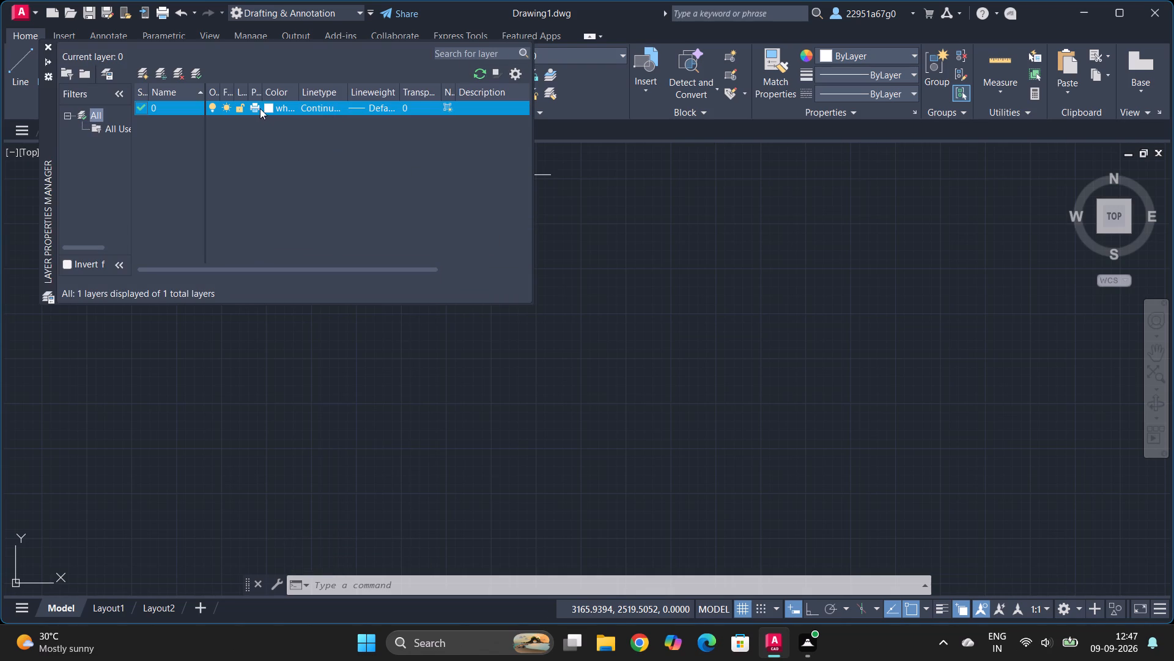
{"action": "left_click", "coordinate": [351, 105]}
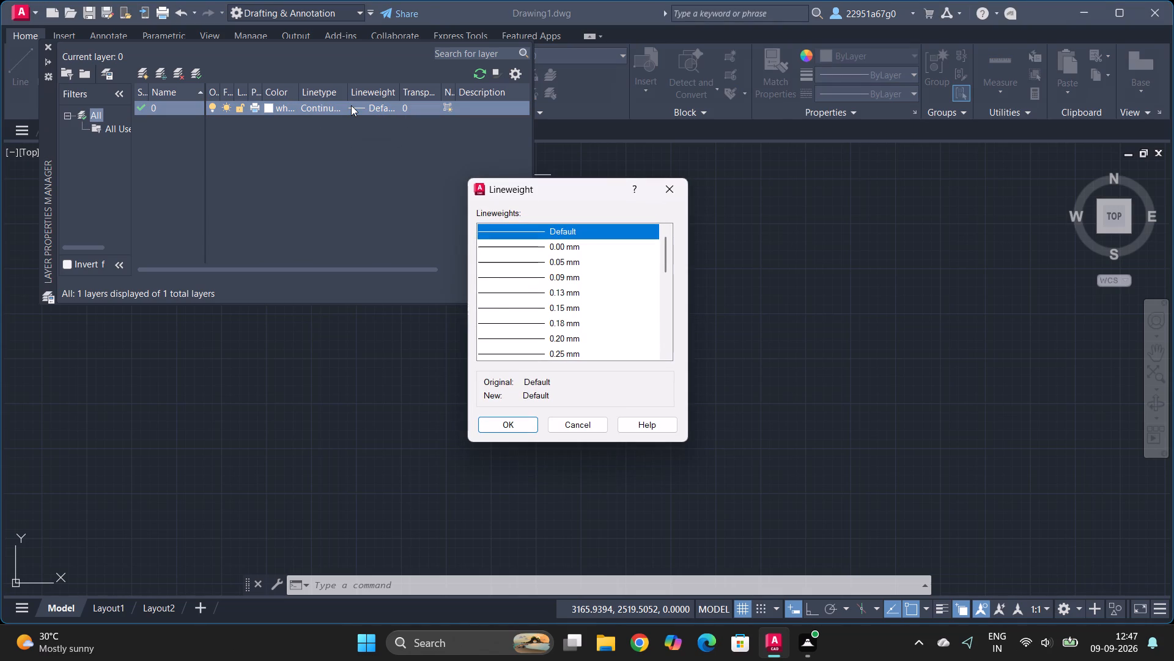
{"action": "left_click_drag", "start_coordinate": [665, 267], "coordinate": [666, 302]}
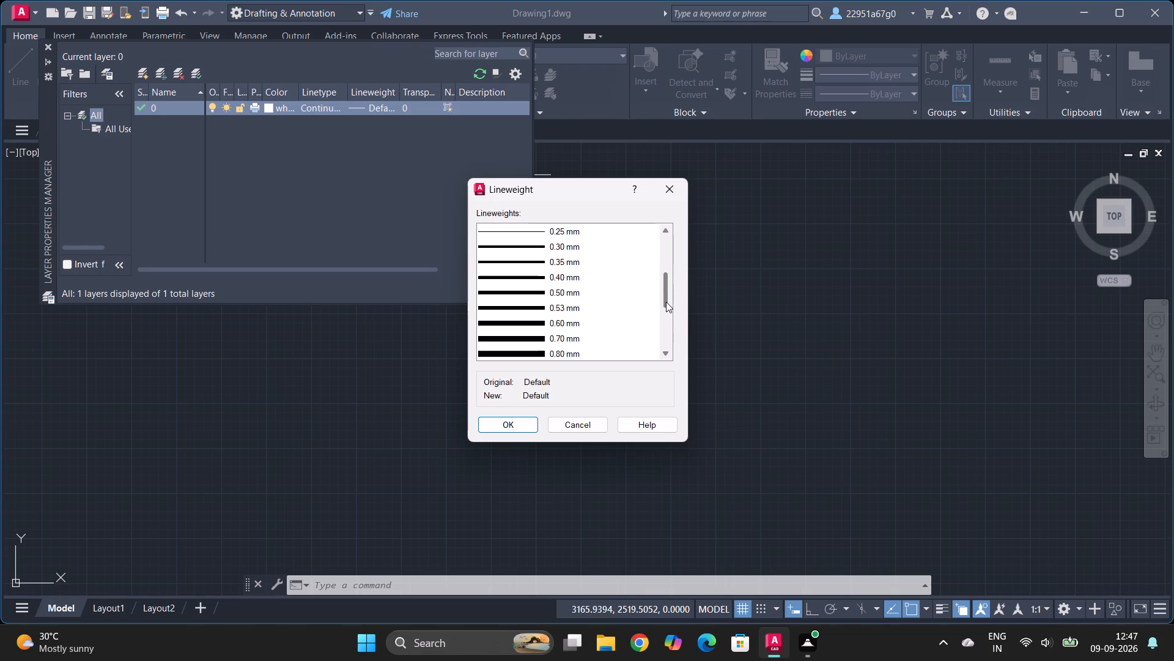
{"action": "left_click_drag", "start_coordinate": [666, 302], "coordinate": [666, 305]}
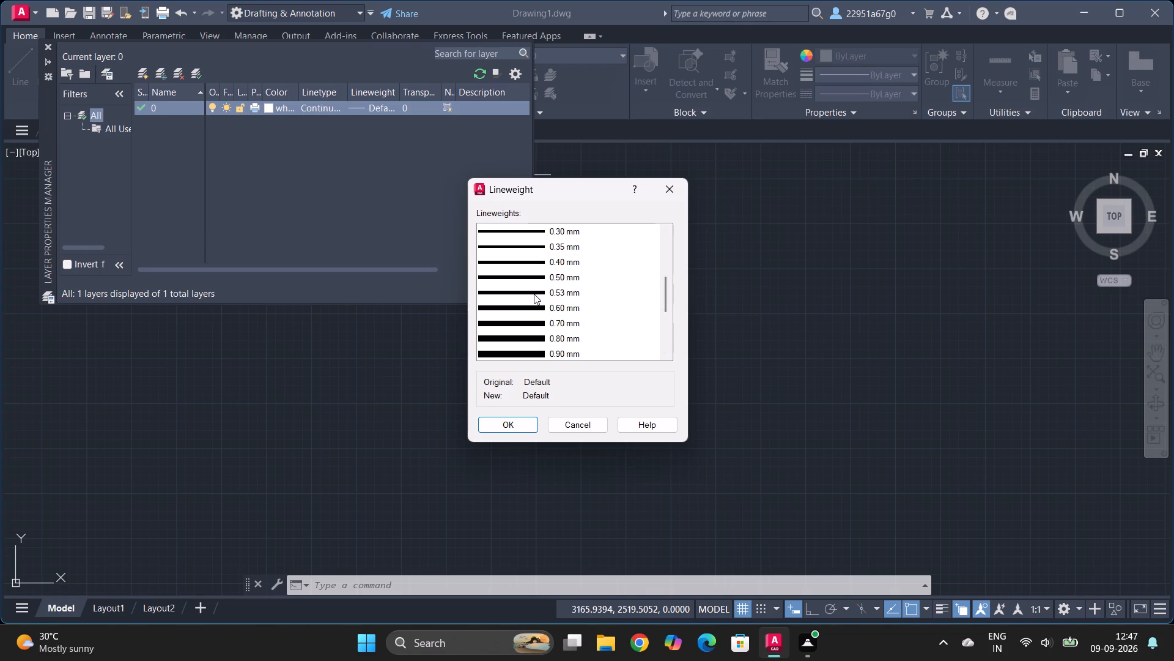
{"action": "left_click", "coordinate": [534, 294]}
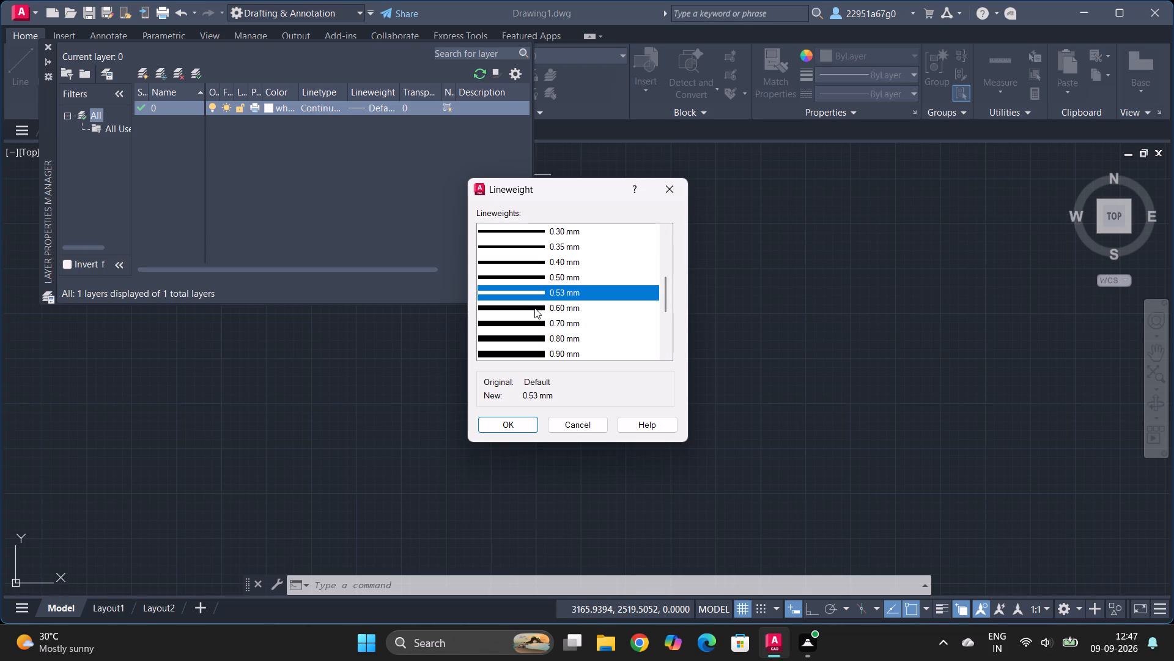
{"action": "left_click", "coordinate": [537, 275]}
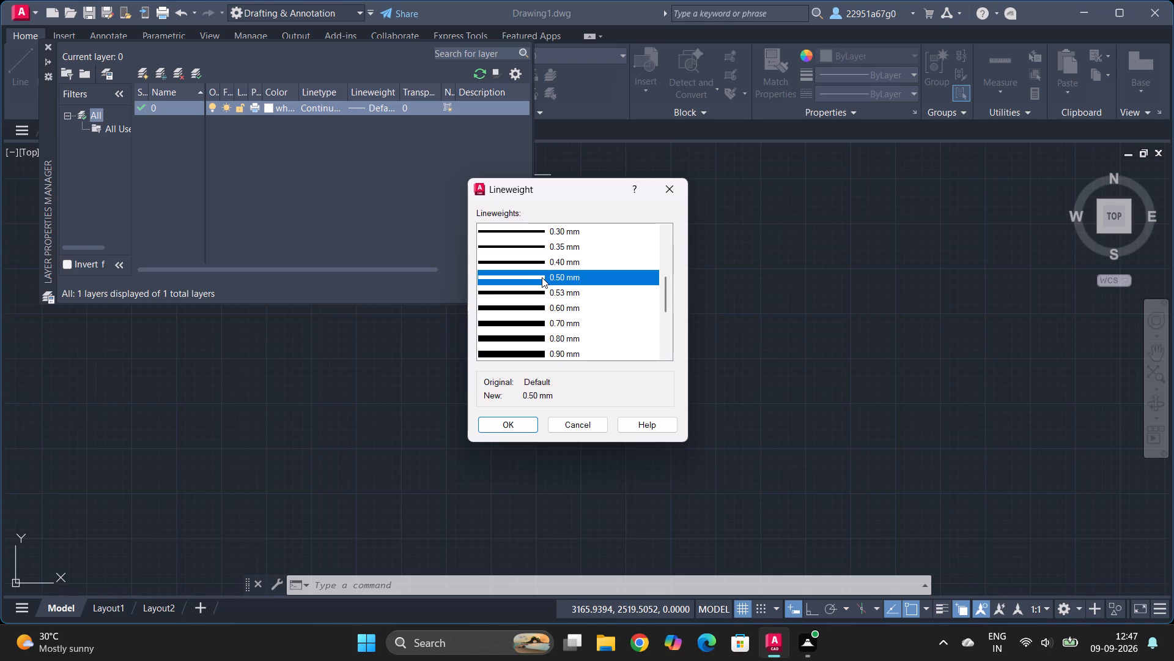
{"action": "left_click", "coordinate": [508, 422]}
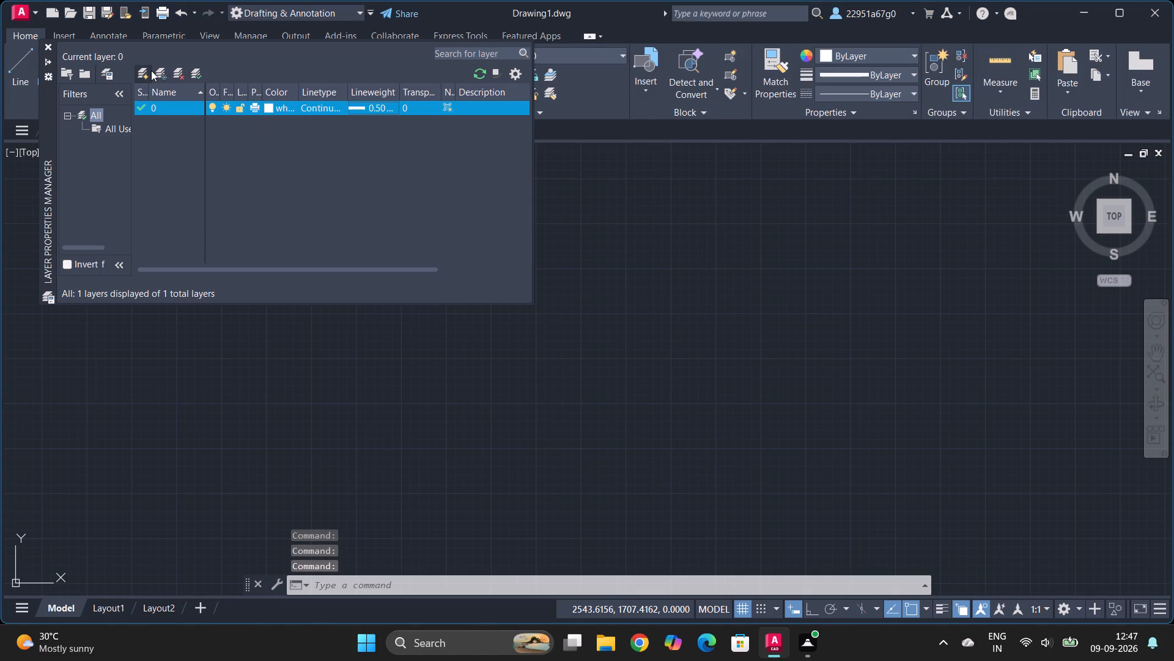
Create a new layer, keeping its default name, and set its lineweight to 0.30 mm.
{"action": "left_click", "coordinate": [151, 70]}
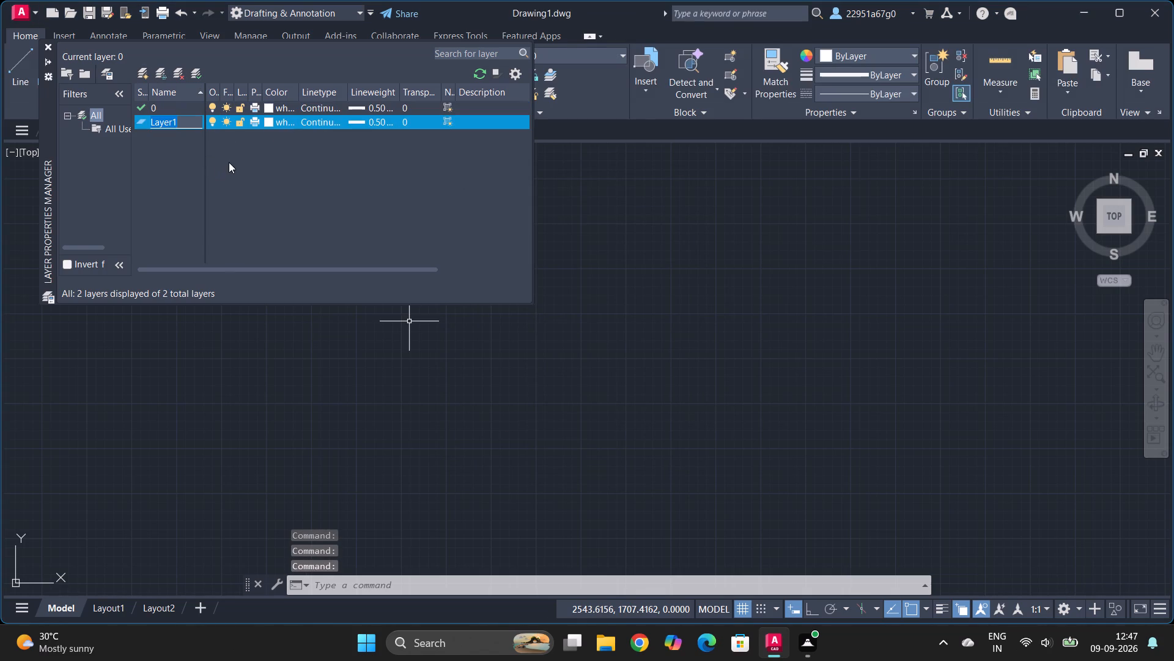
{"action": "key", "text": "Return"}
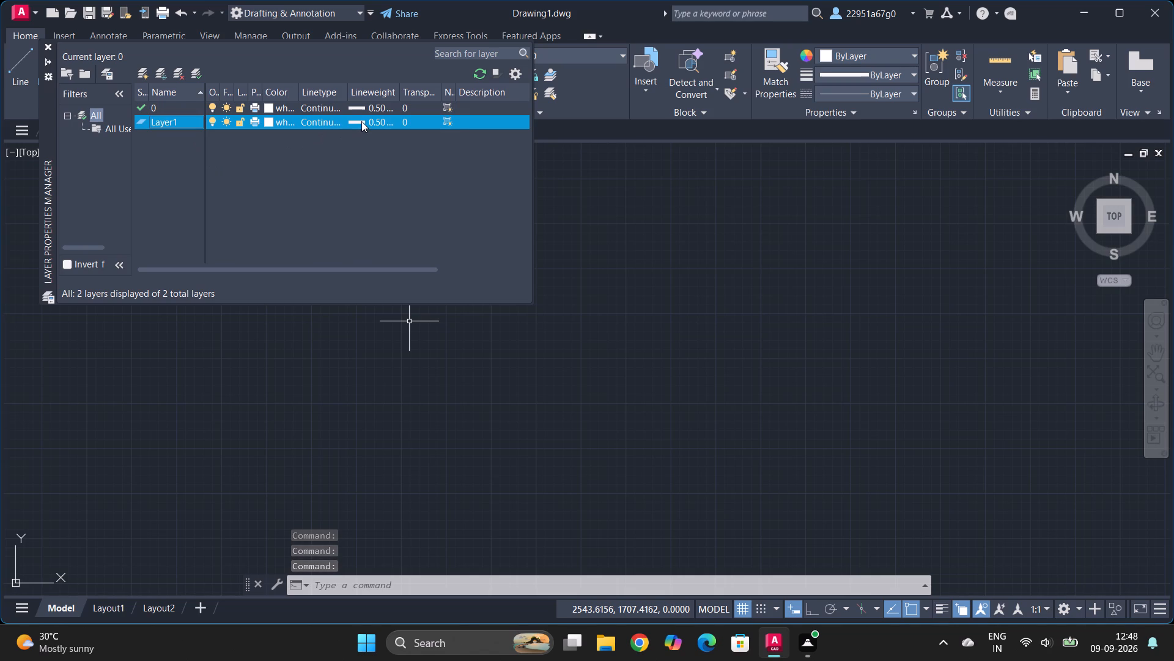
{"action": "left_click", "coordinate": [361, 121]}
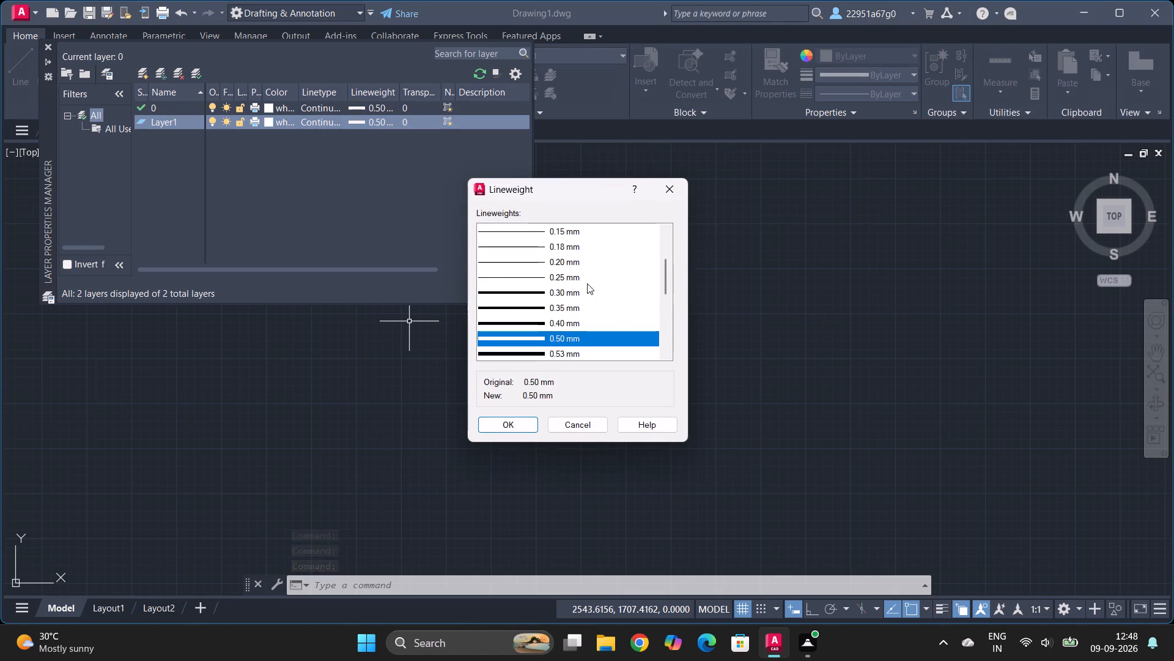
{"action": "left_click", "coordinate": [537, 286]}
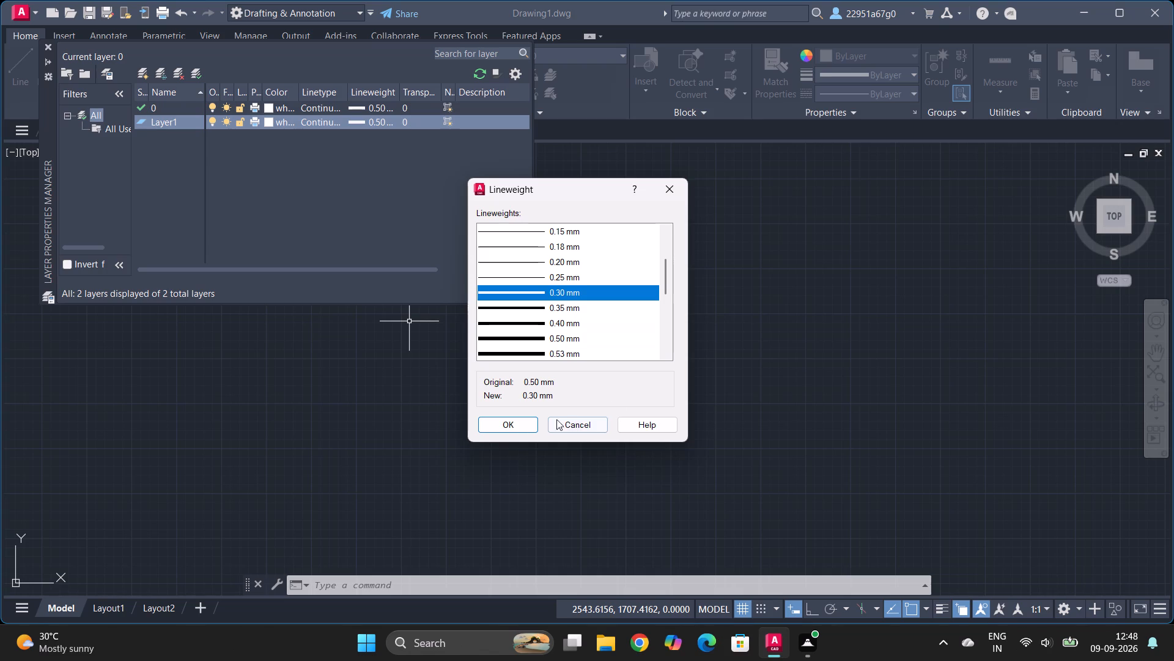
{"action": "left_click", "coordinate": [512, 427]}
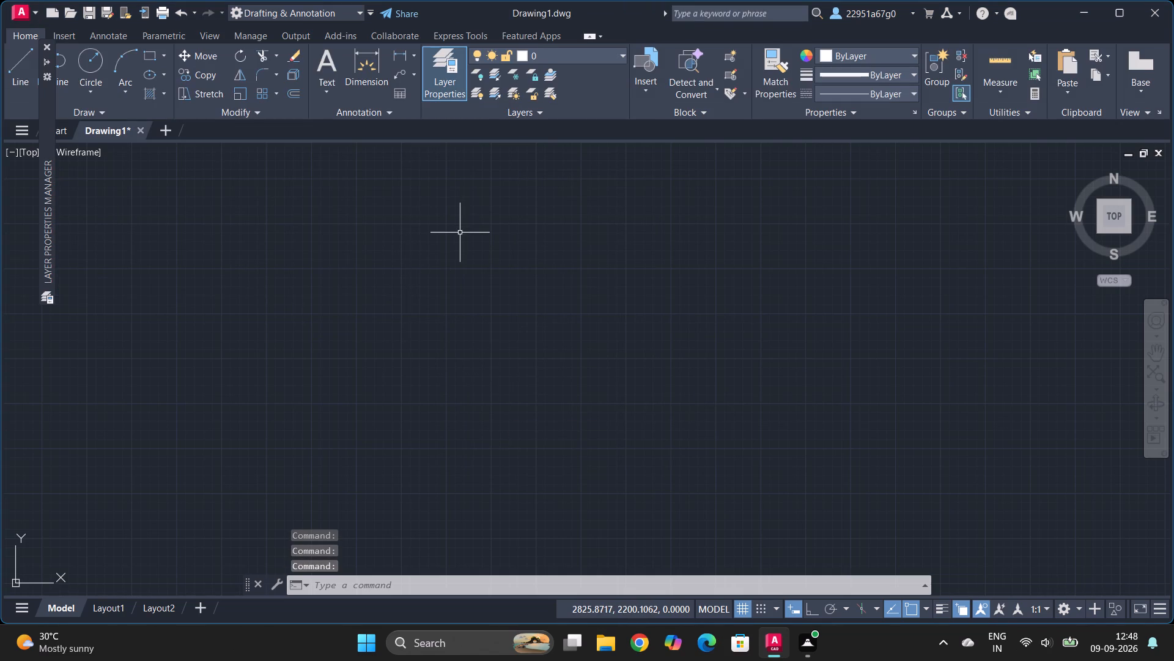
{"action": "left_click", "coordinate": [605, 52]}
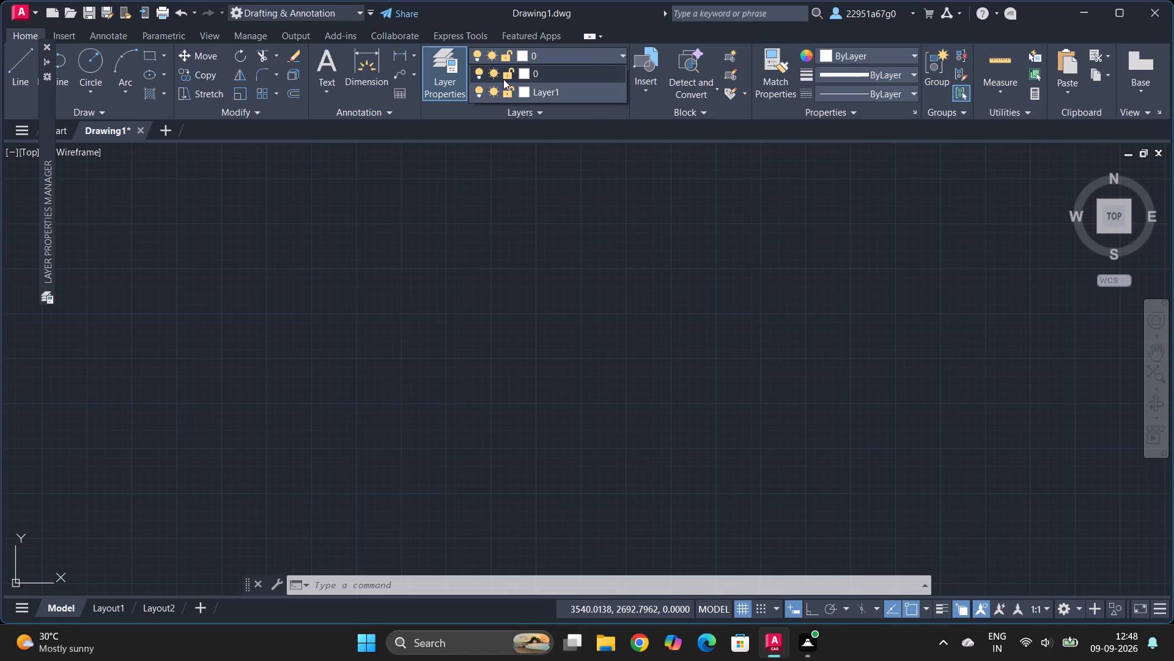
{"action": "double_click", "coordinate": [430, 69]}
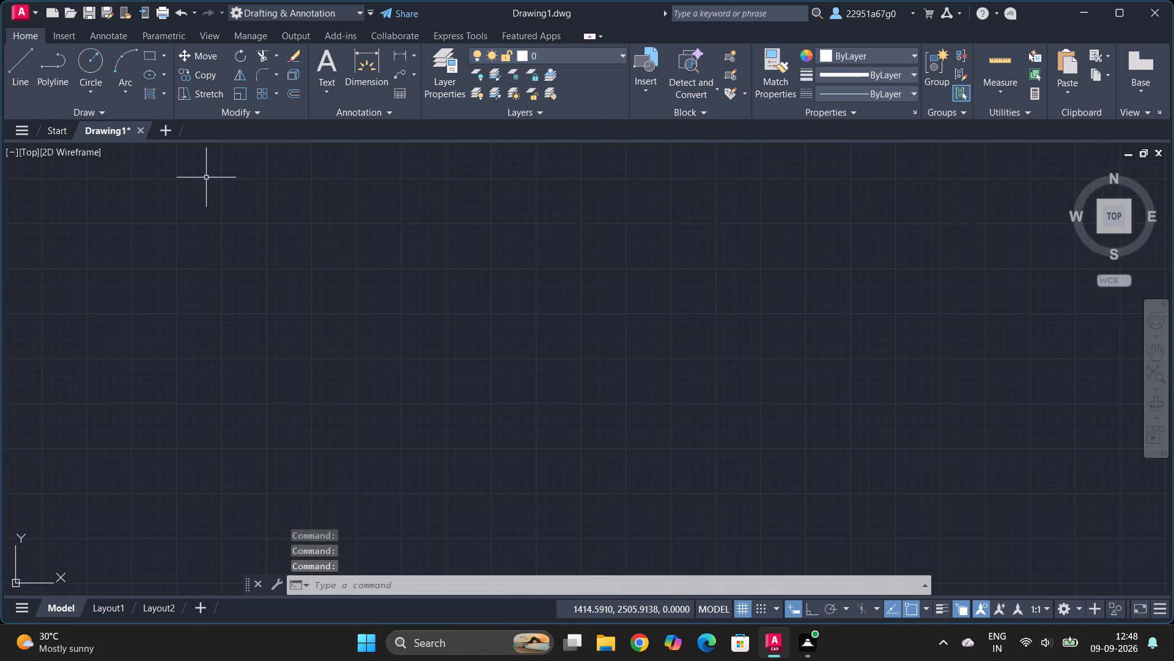
Create another new layer in the layer properties and name it doors.
{"action": "double_click", "coordinate": [434, 72]}
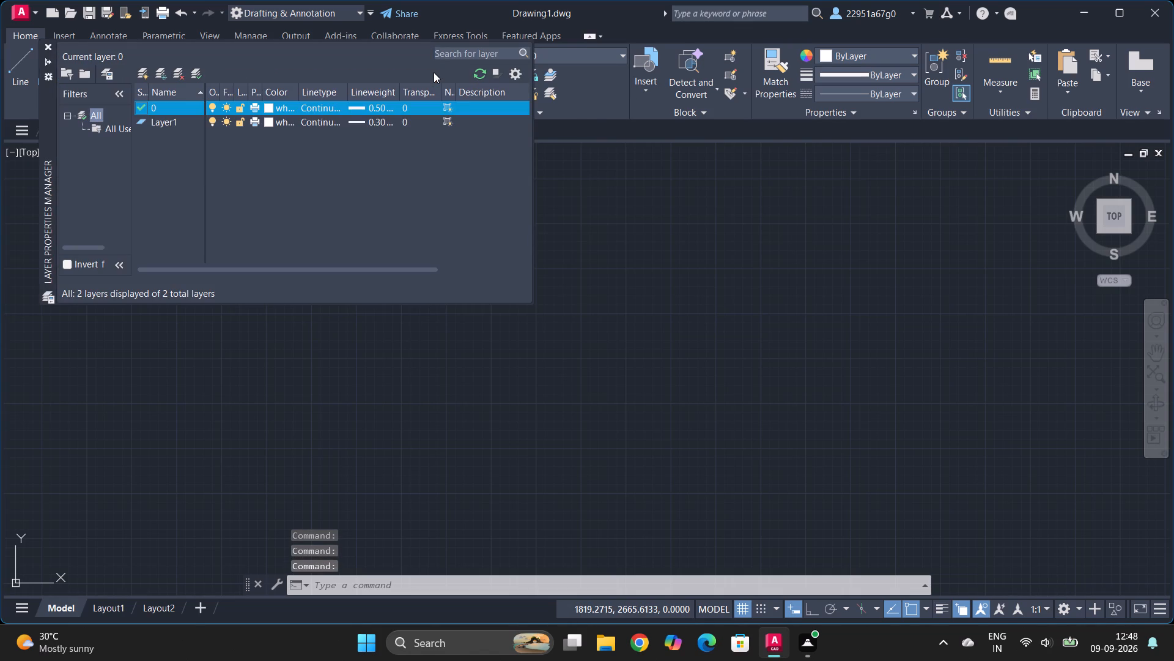
{"action": "left_click", "coordinate": [147, 75]}
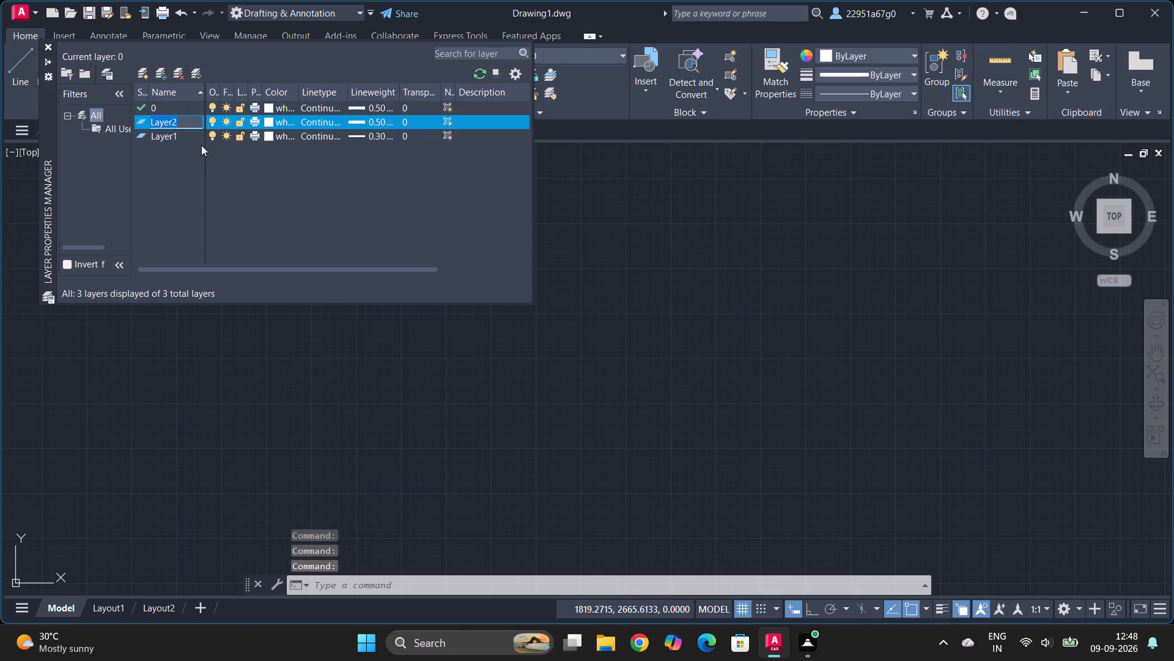
{"action": "key", "text": "BackSpace"}
{"action": "type", "text": "dooors"}
{"action": "key", "text": "BackSpace"}
{"action": "key", "text": "BackSpace"}
{"action": "key", "text": "BackSpace"}
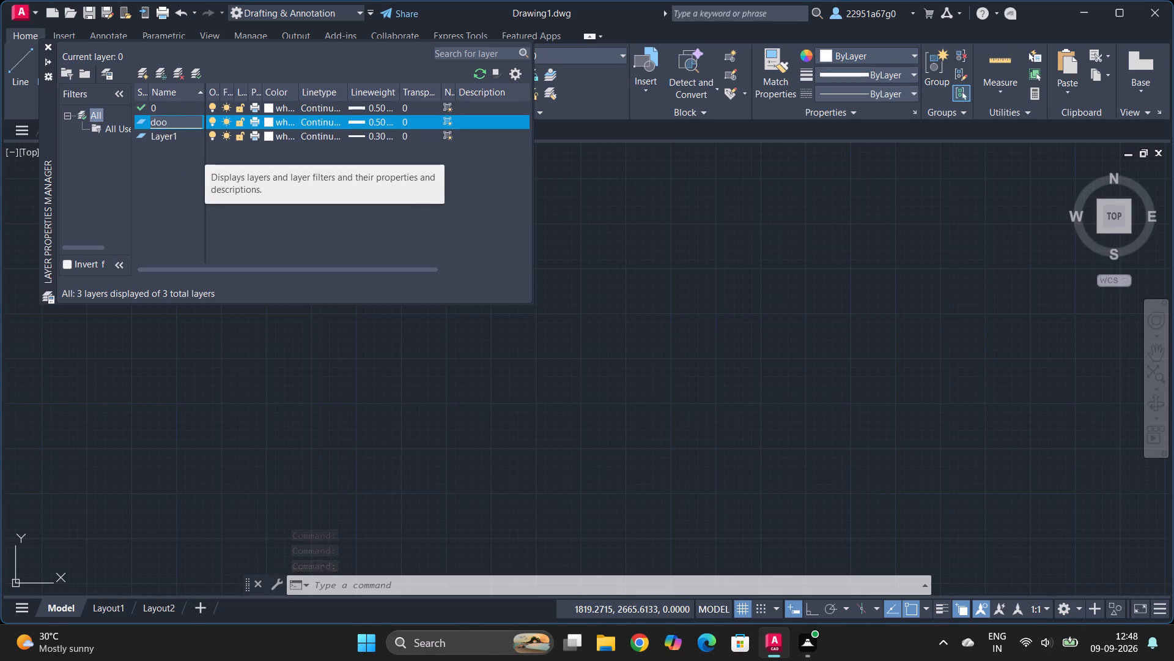
{"action": "type", "text": "rs"}
{"action": "key", "text": "Return"}
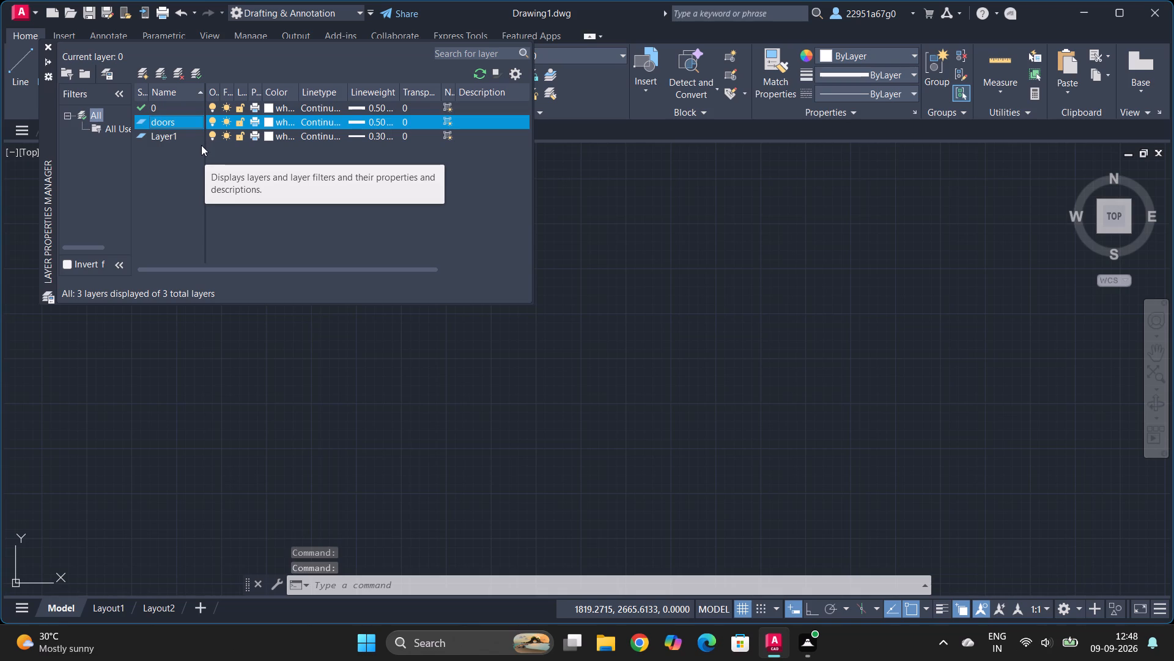
Set the color of layer 0 to index color 176, a dark blue.
{"action": "left_click", "coordinate": [268, 108]}
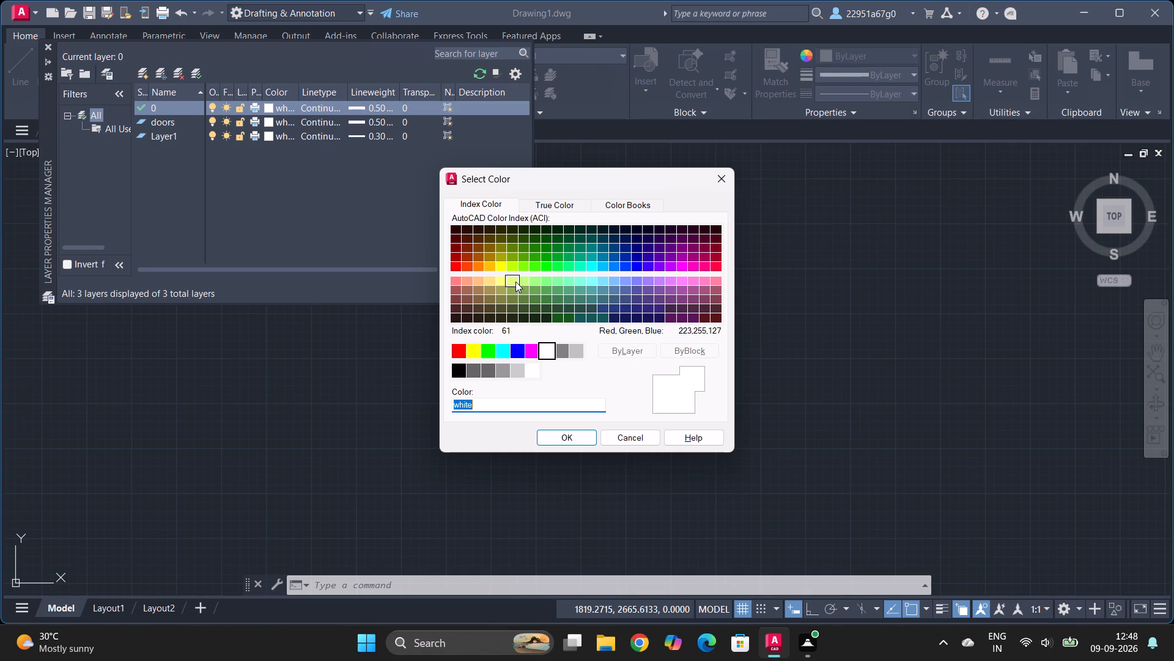
{"action": "left_click", "coordinate": [601, 283]}
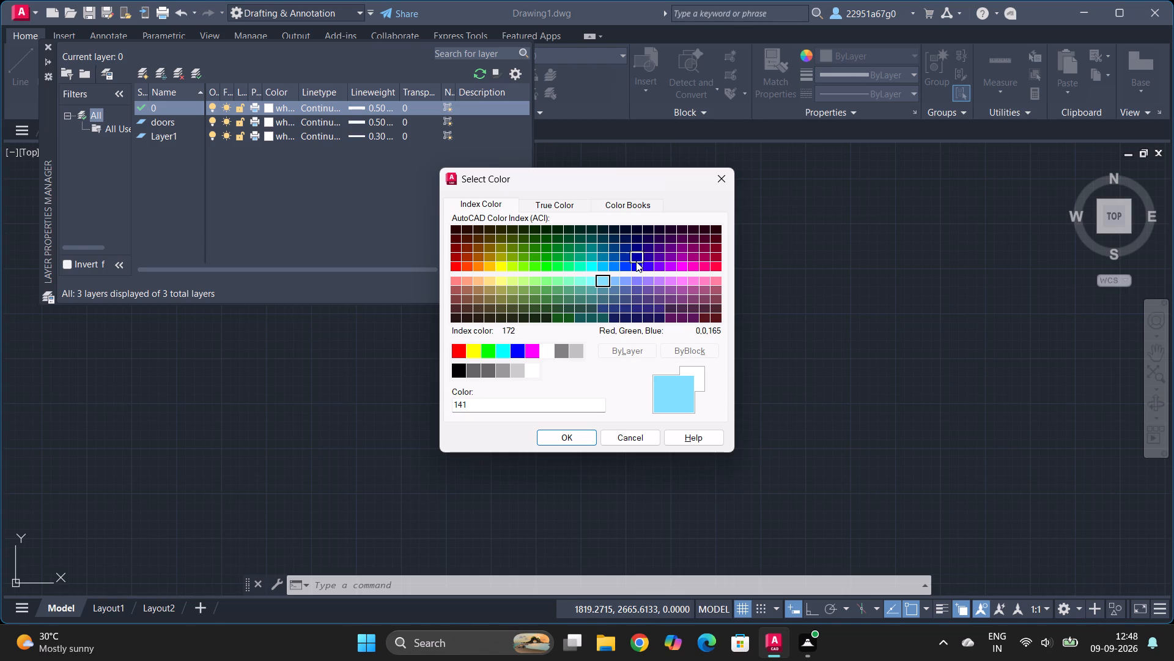
{"action": "left_click", "coordinate": [589, 247]}
{"action": "left_click", "coordinate": [635, 237]}
{"action": "left_click", "coordinate": [584, 432]}
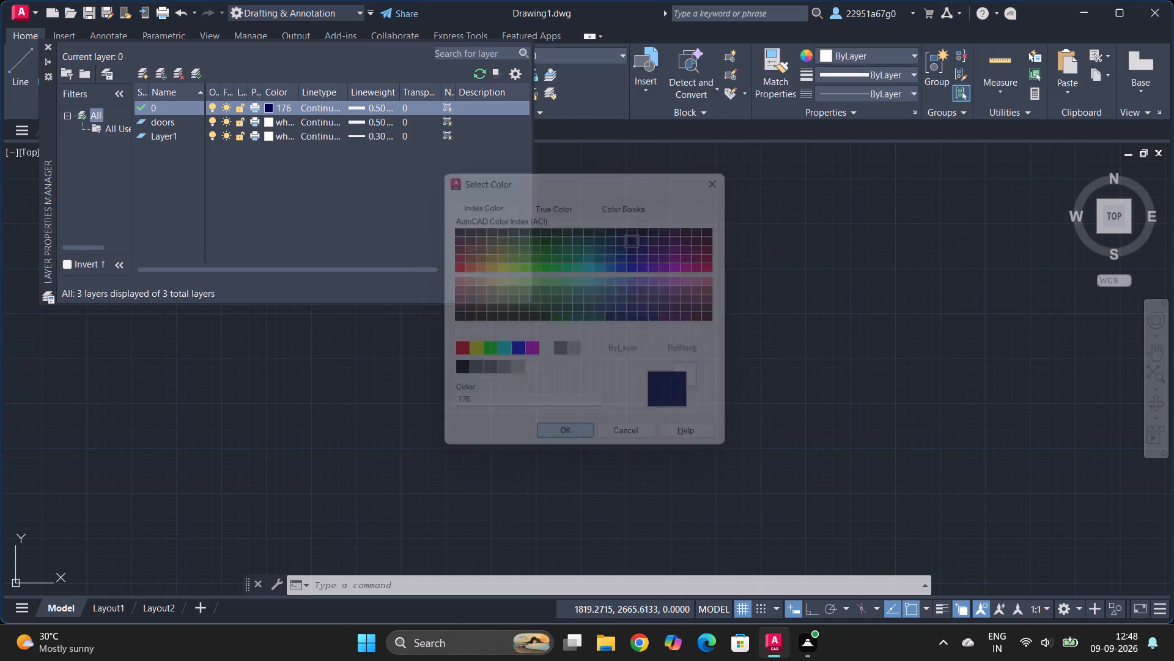
Set the color of Layer1 to a dark teal-green from the index colors.
{"action": "left_click", "coordinate": [268, 138]}
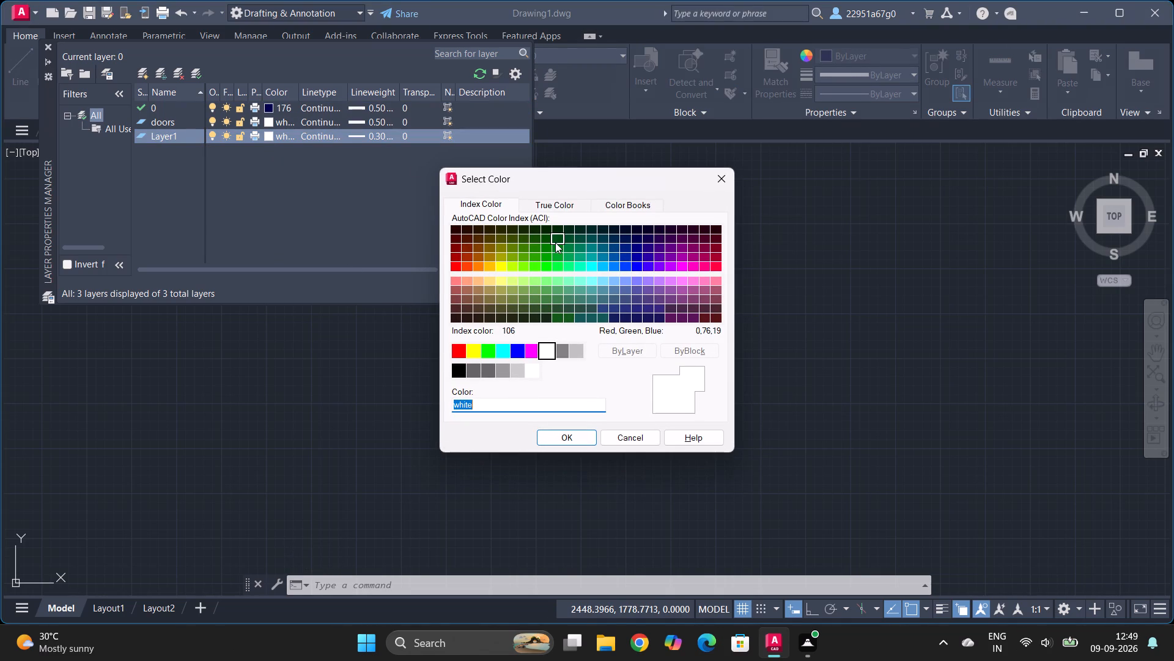
{"action": "left_click", "coordinate": [589, 242]}
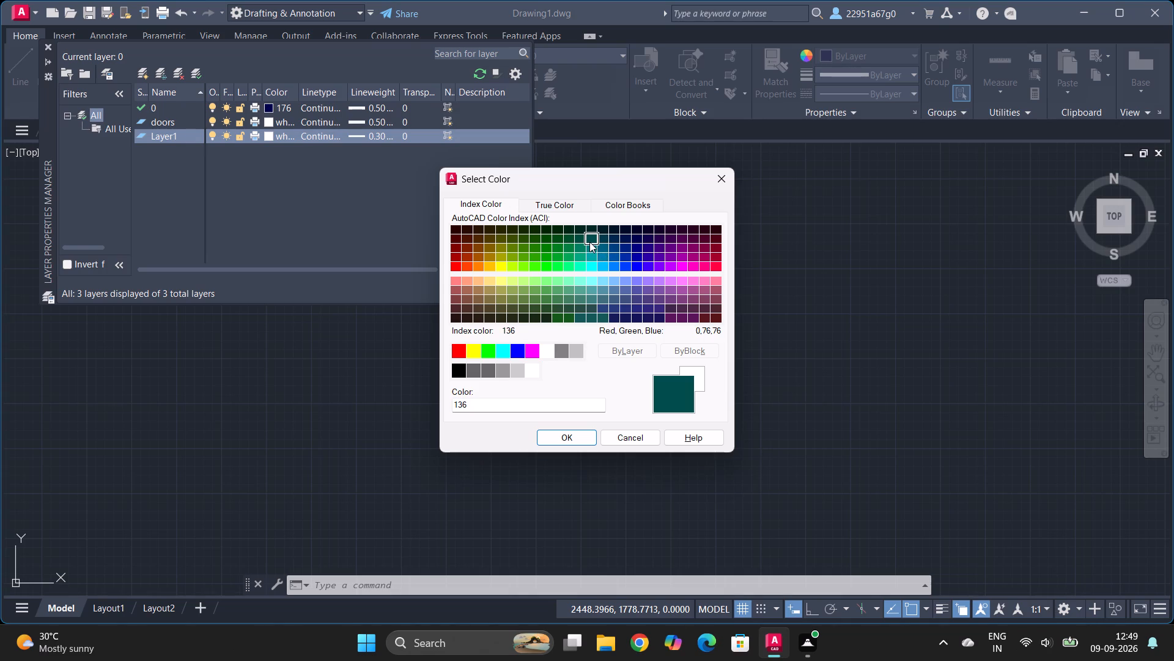
{"action": "left_click", "coordinate": [582, 241]}
{"action": "left_click", "coordinate": [552, 436]}
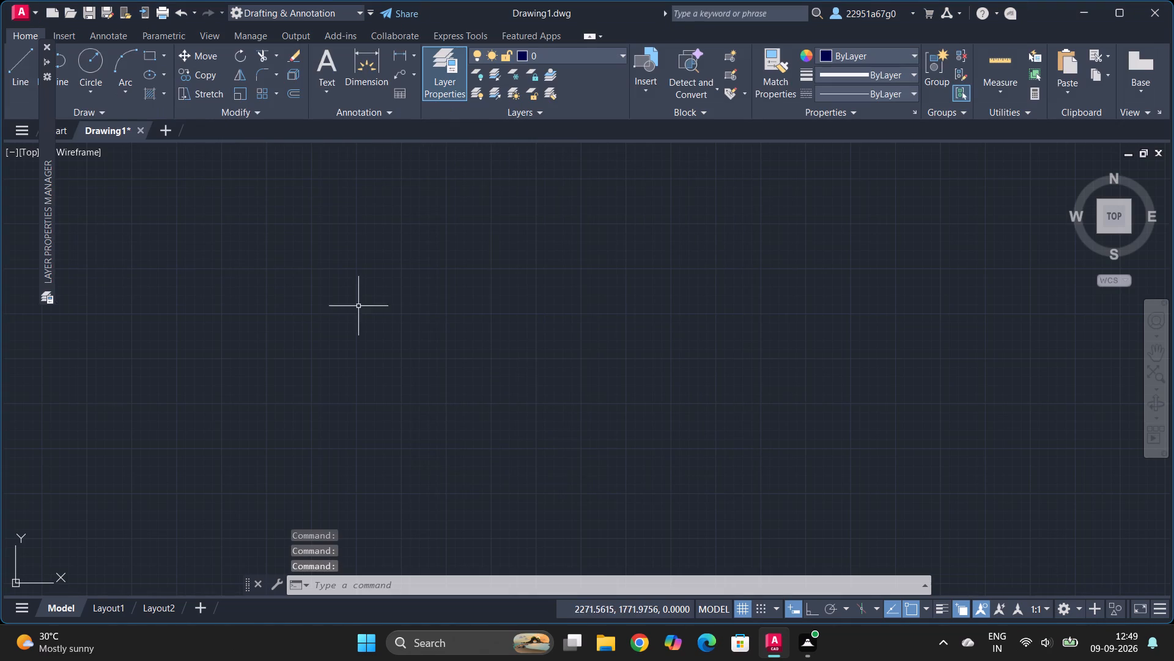
Make Layer1 the current layer.
{"action": "left_click", "coordinate": [553, 59]}
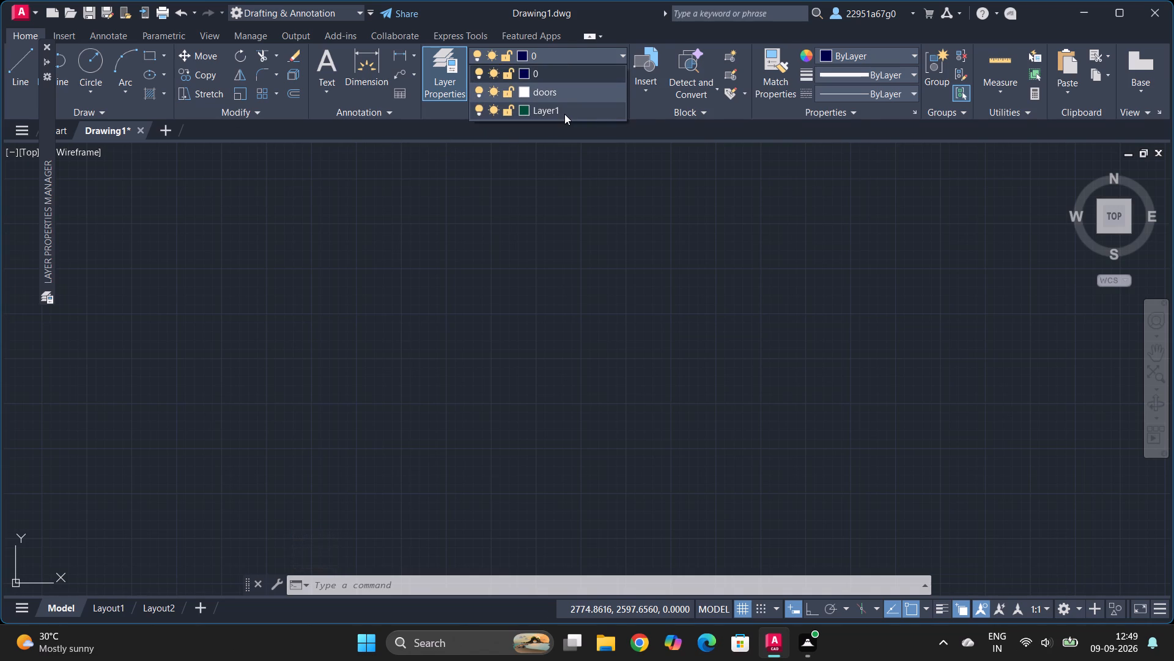
{"action": "key", "text": "l"}
{"action": "key", "text": "Return"}
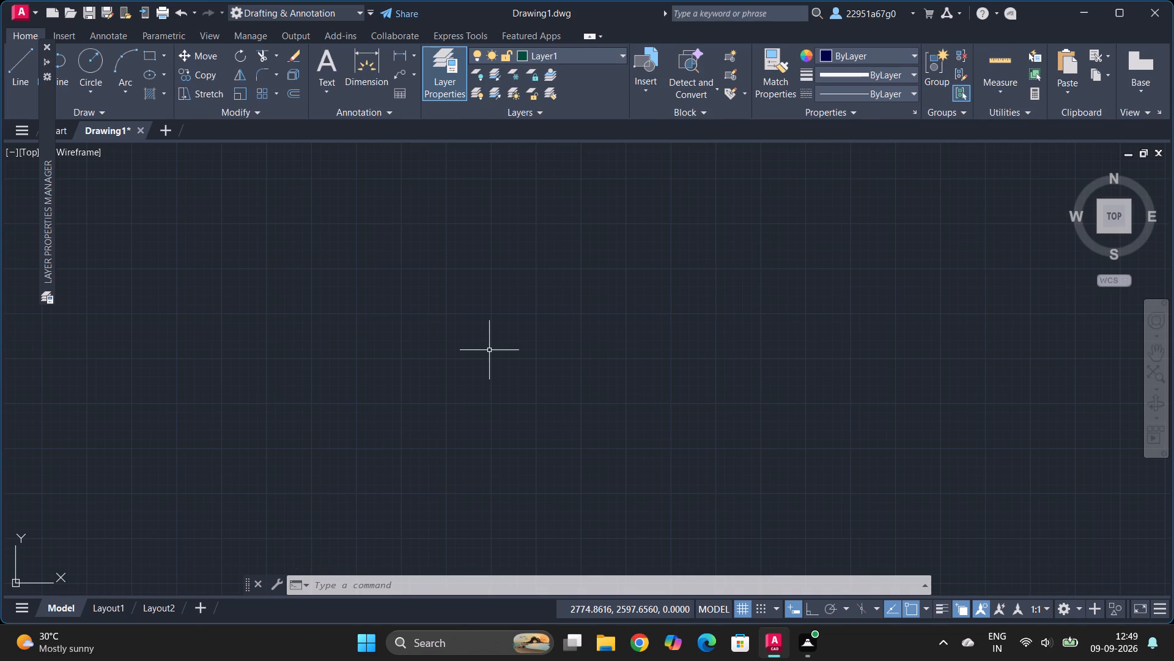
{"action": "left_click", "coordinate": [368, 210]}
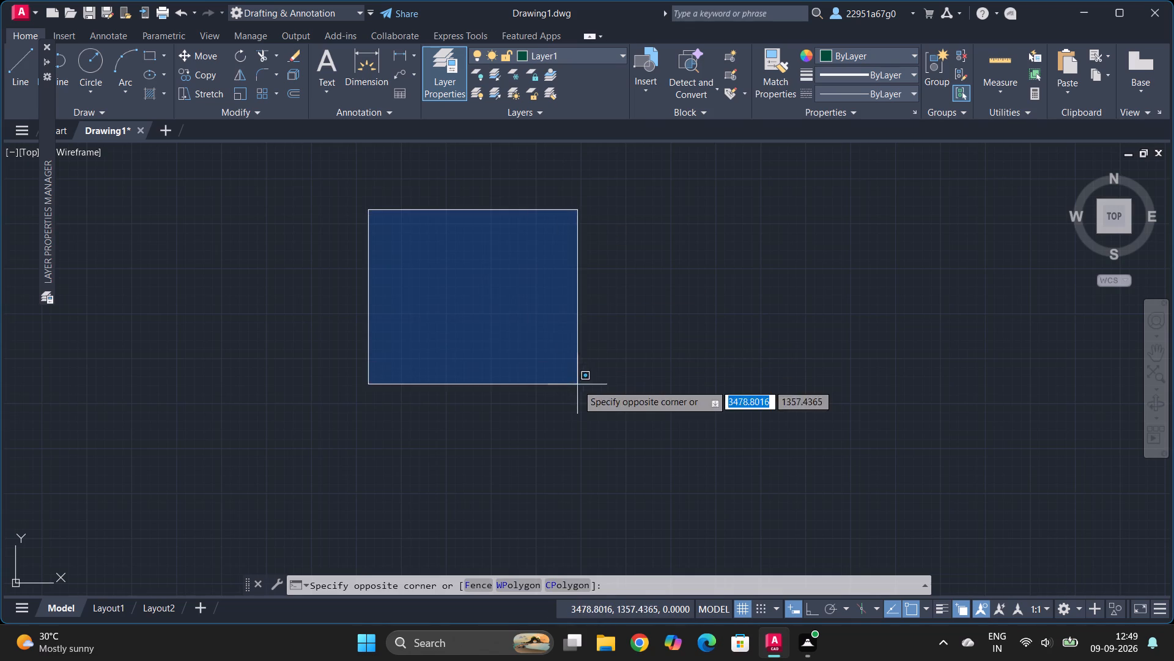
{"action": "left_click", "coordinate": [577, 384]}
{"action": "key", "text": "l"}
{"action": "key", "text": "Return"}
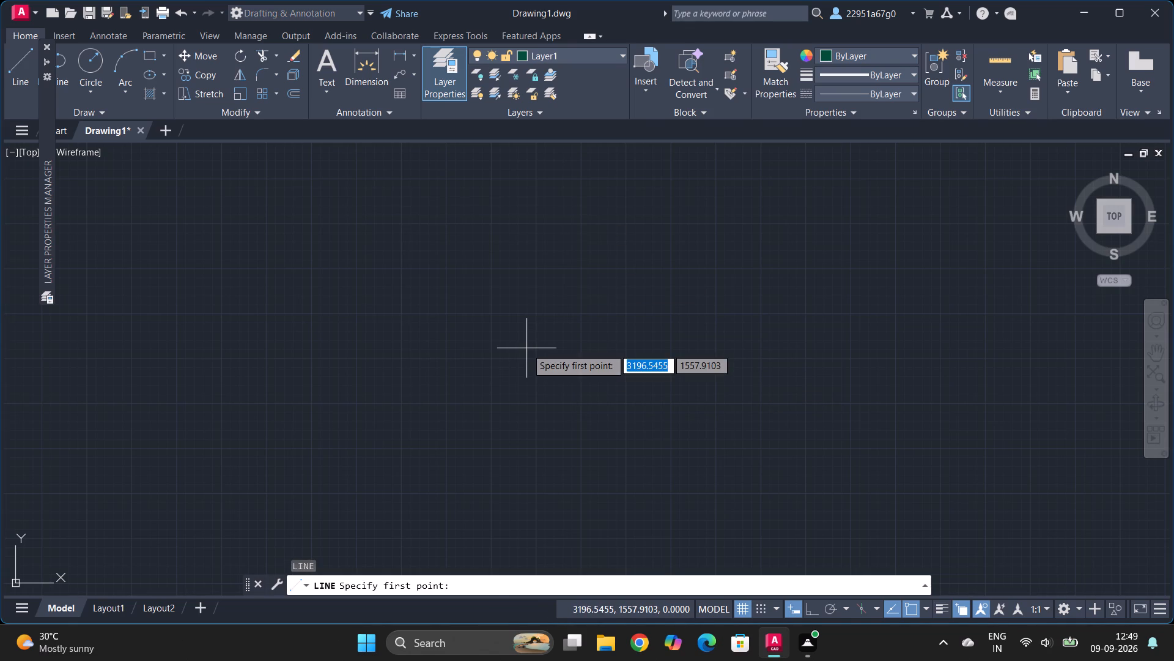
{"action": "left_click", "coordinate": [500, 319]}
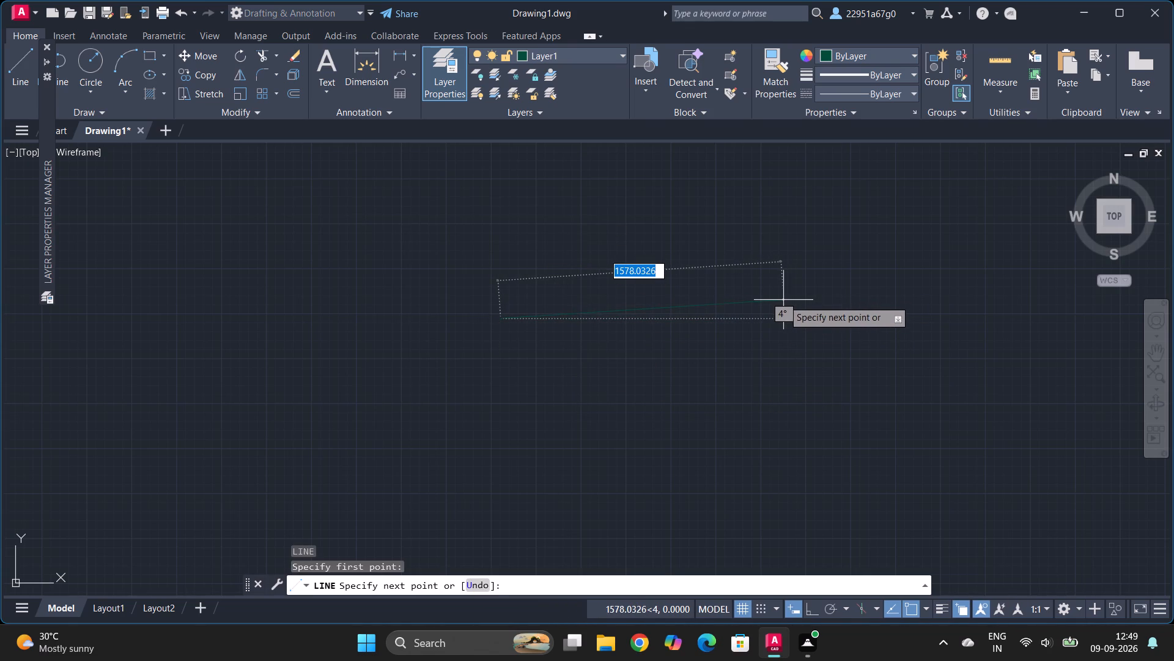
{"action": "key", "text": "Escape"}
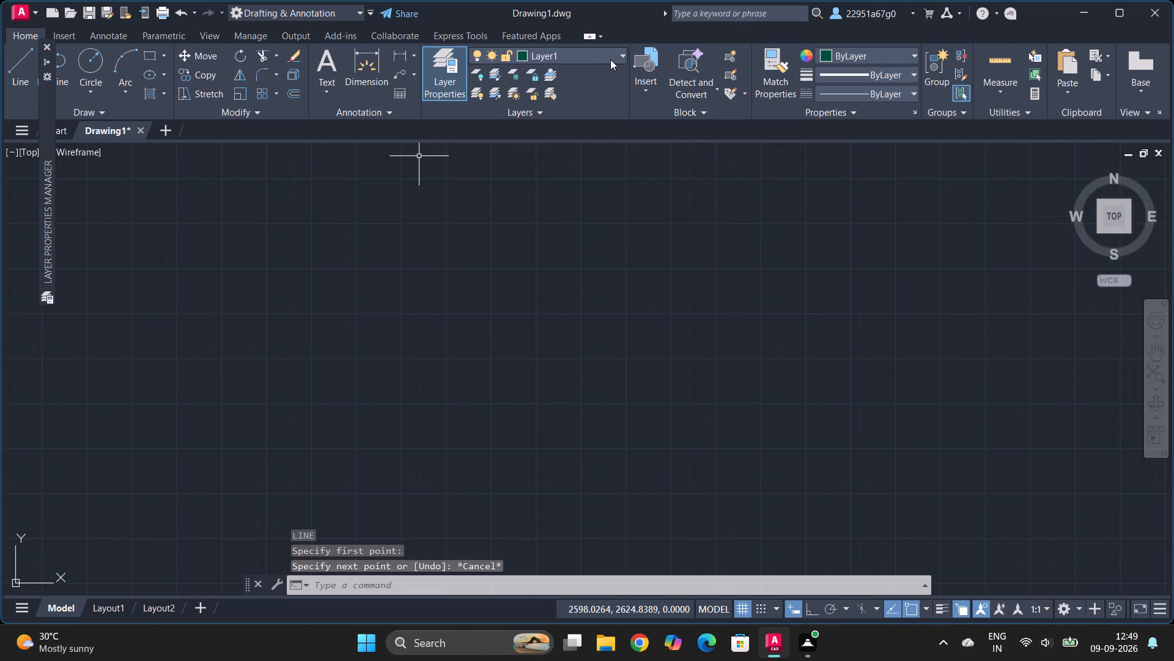
Make layer 0 the current layer.
{"action": "left_click", "coordinate": [610, 59]}
{"action": "left_click", "coordinate": [564, 77]}
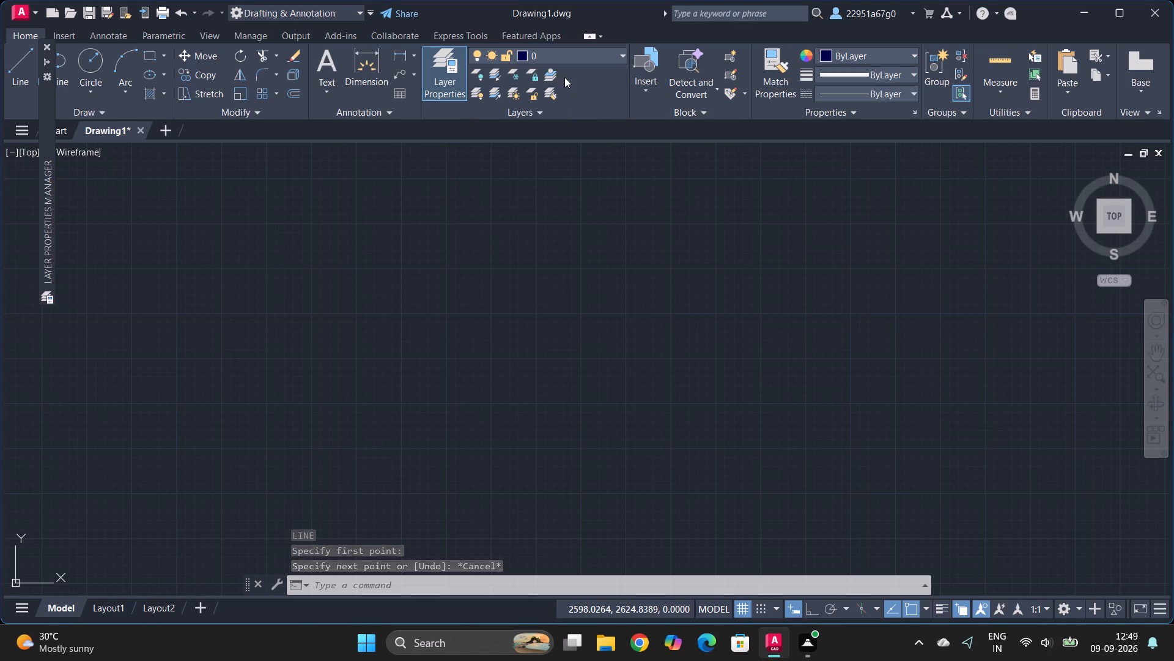
Set the color of layer 0 to white in the layer properties.
{"action": "left_click", "coordinate": [523, 51]}
{"action": "double_click", "coordinate": [443, 92]}
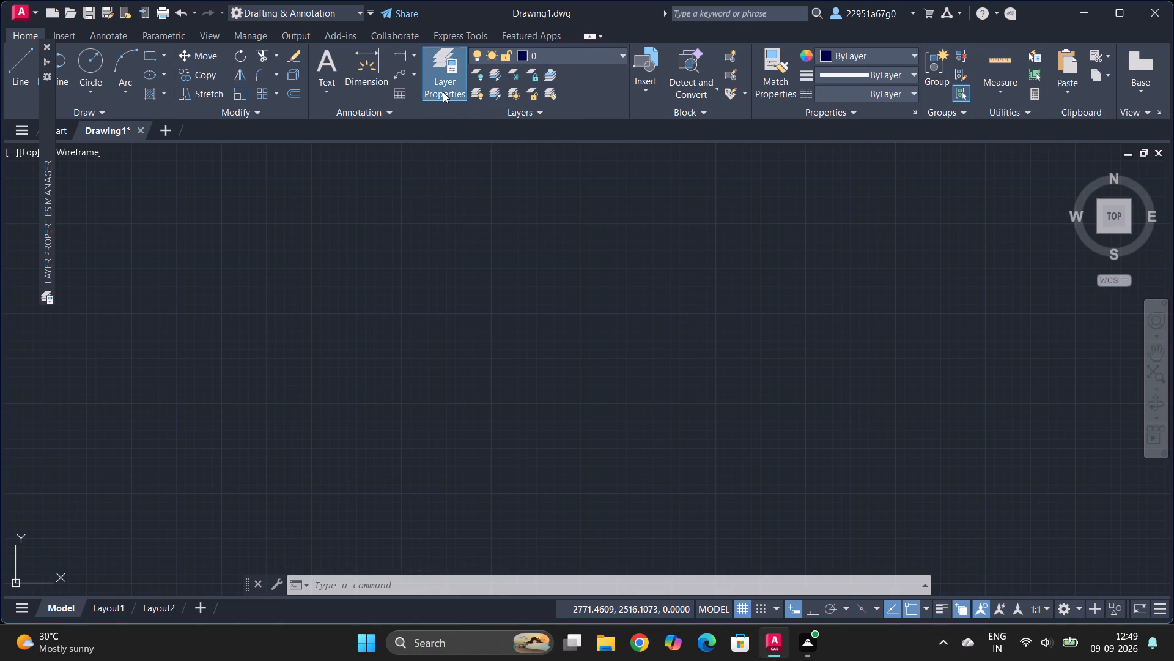
{"action": "double_click", "coordinate": [443, 92]}
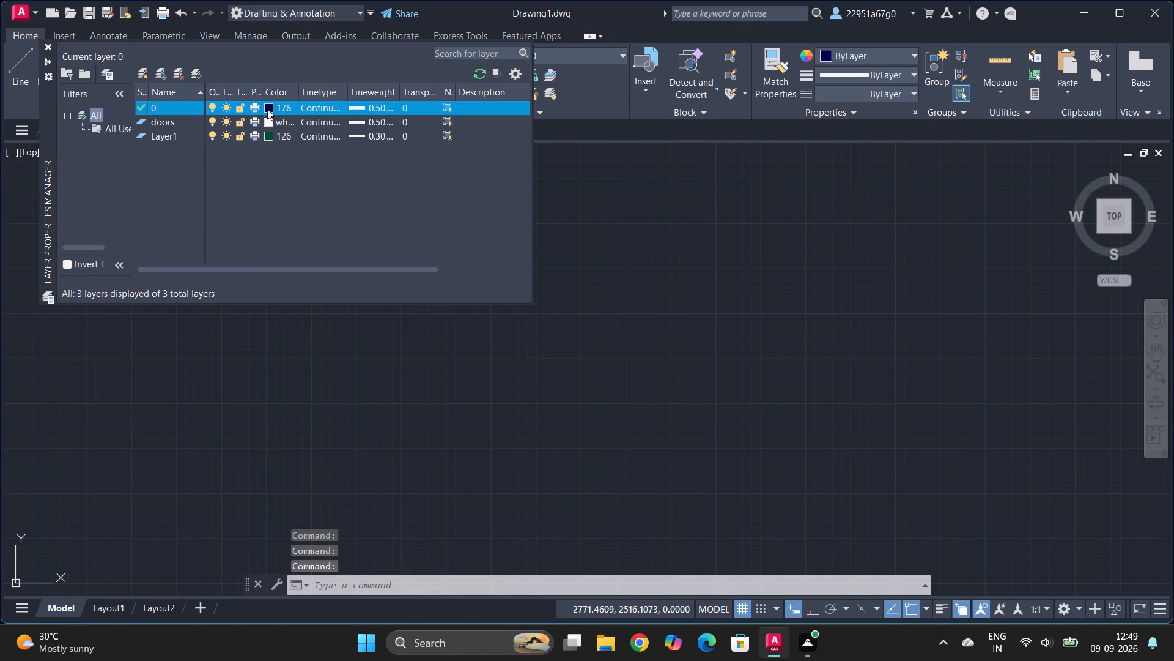
{"action": "left_click", "coordinate": [267, 109]}
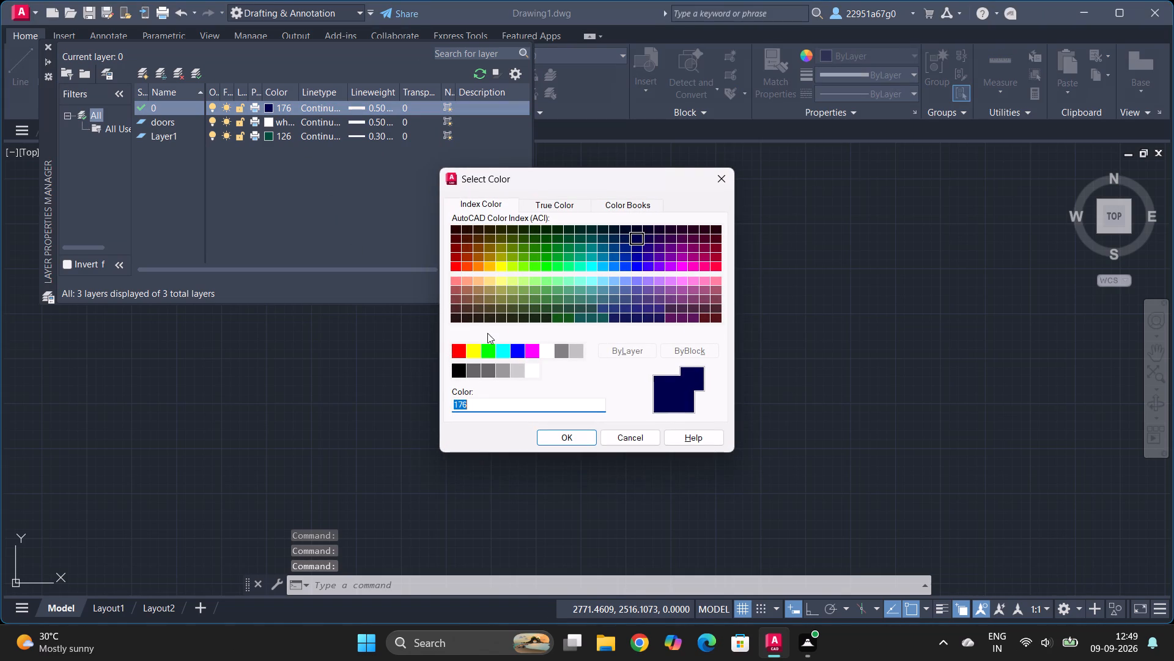
{"action": "left_click", "coordinate": [550, 351]}
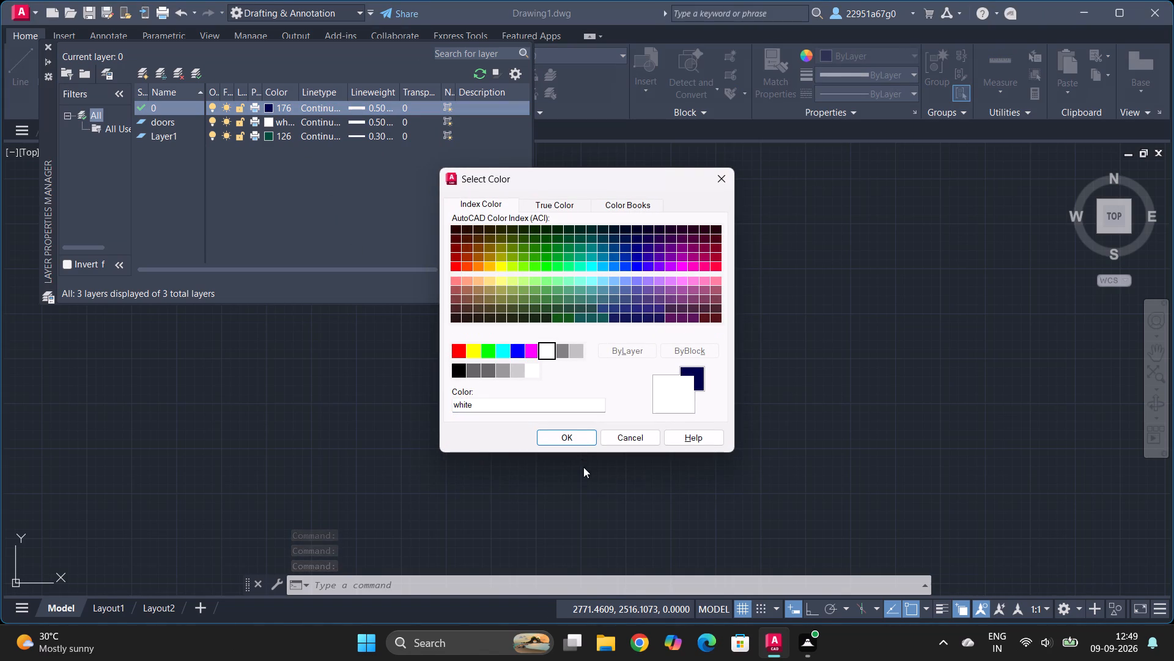
{"action": "left_click", "coordinate": [575, 443]}
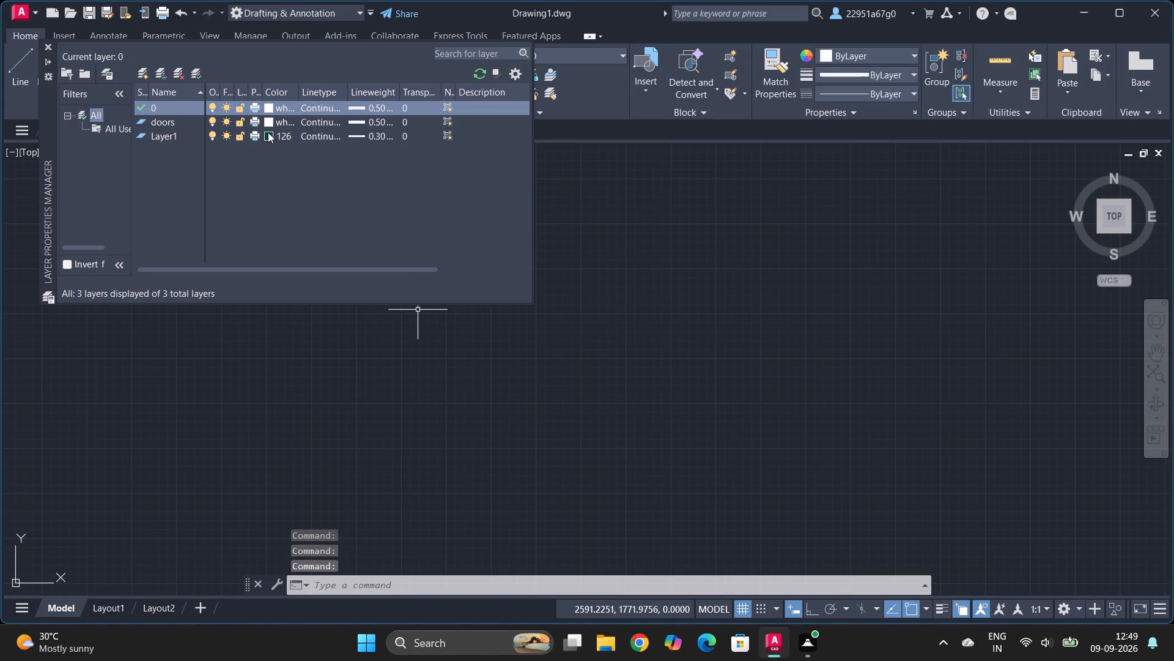
Set the color of Layer1 to index color 255.
{"action": "left_click", "coordinate": [268, 132]}
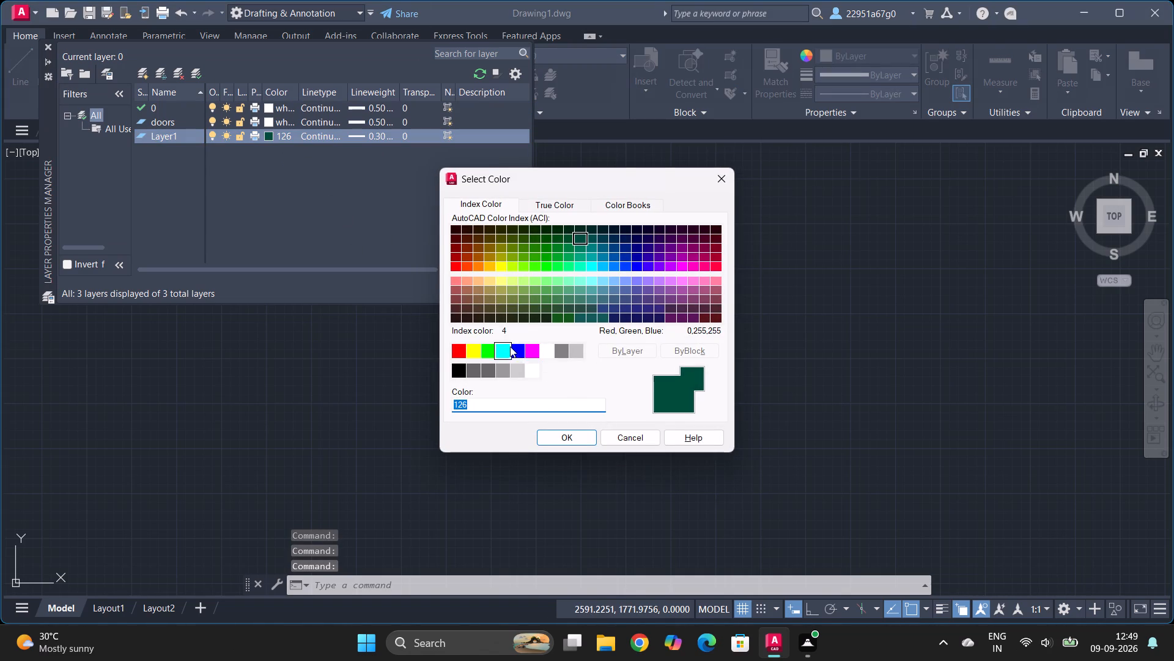
{"action": "left_click", "coordinate": [538, 373]}
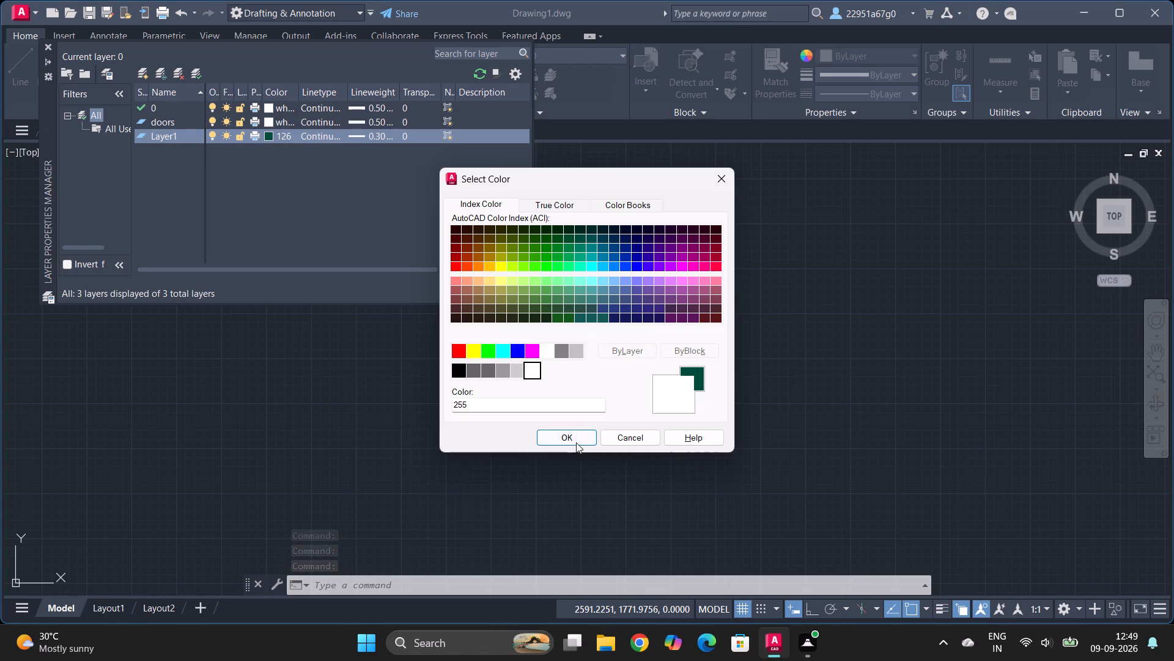
{"action": "left_click", "coordinate": [575, 441]}
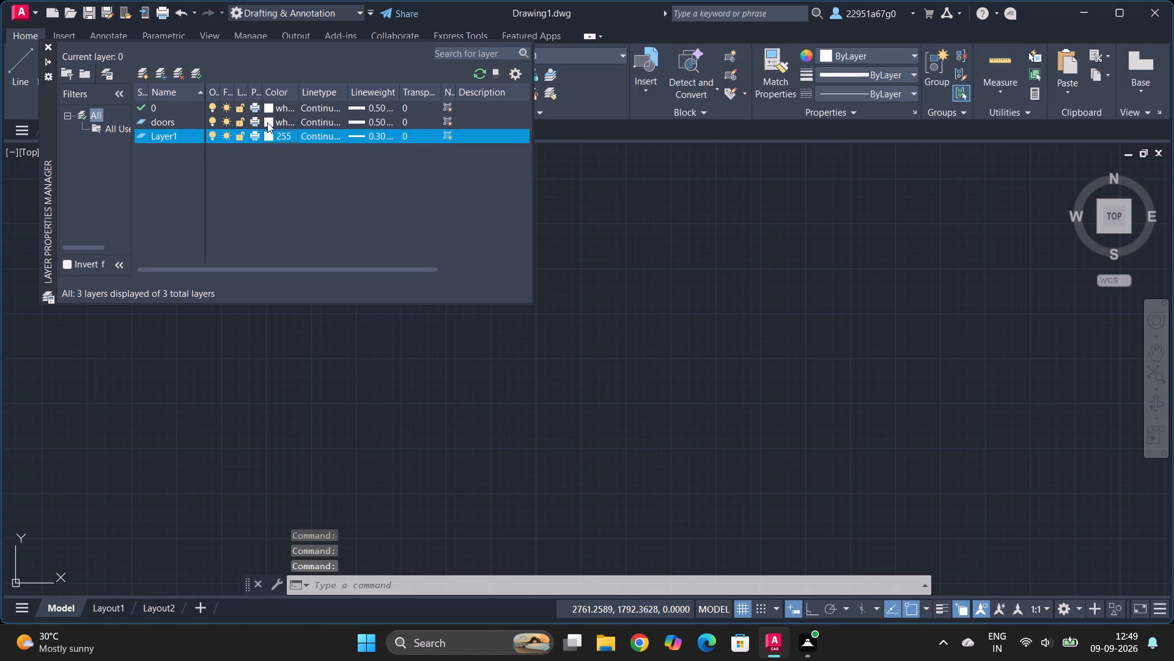
Set the color of the doors layer to index color 163, a muted blue.
{"action": "left_click", "coordinate": [269, 123]}
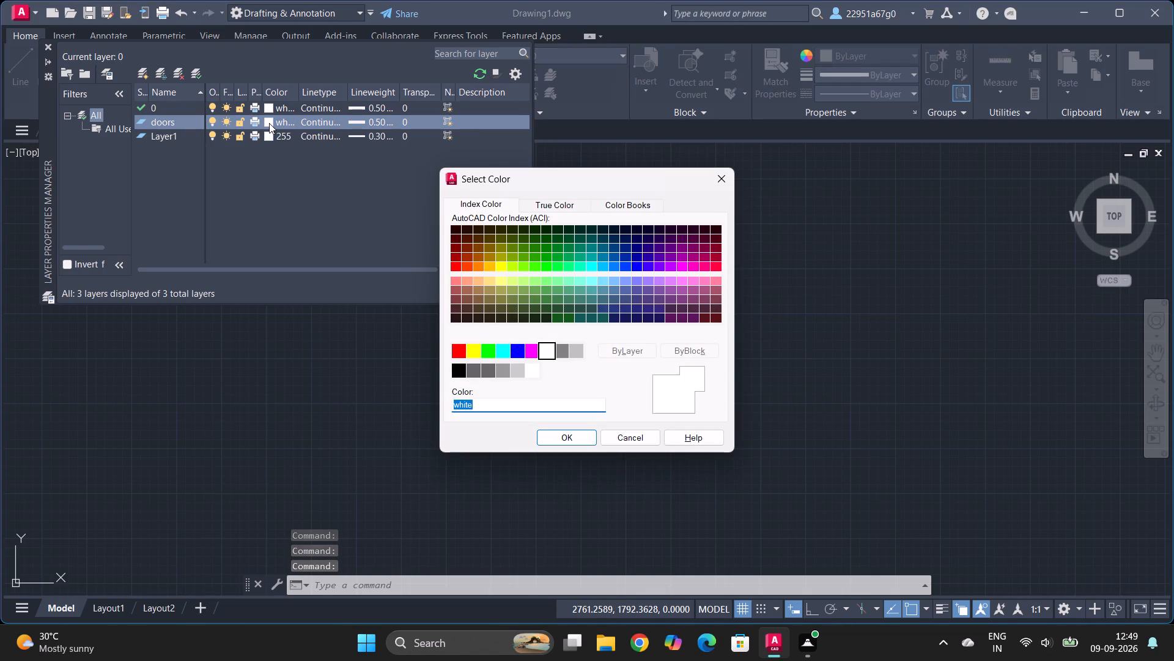
{"action": "left_click", "coordinate": [627, 286]}
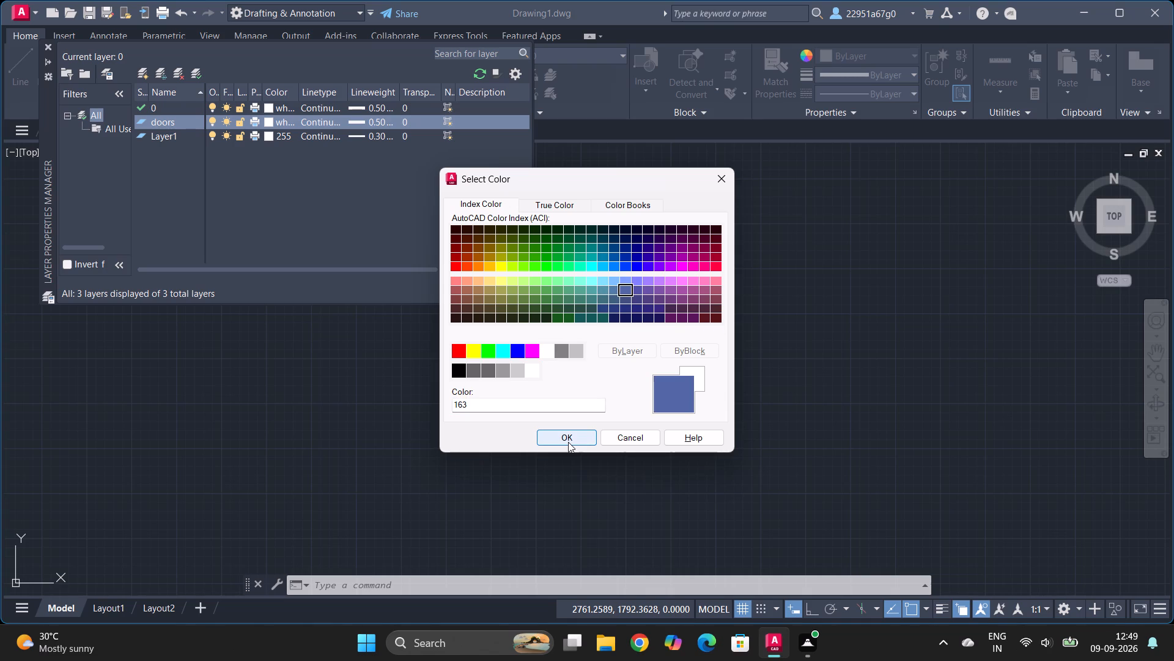
{"action": "left_click", "coordinate": [568, 442]}
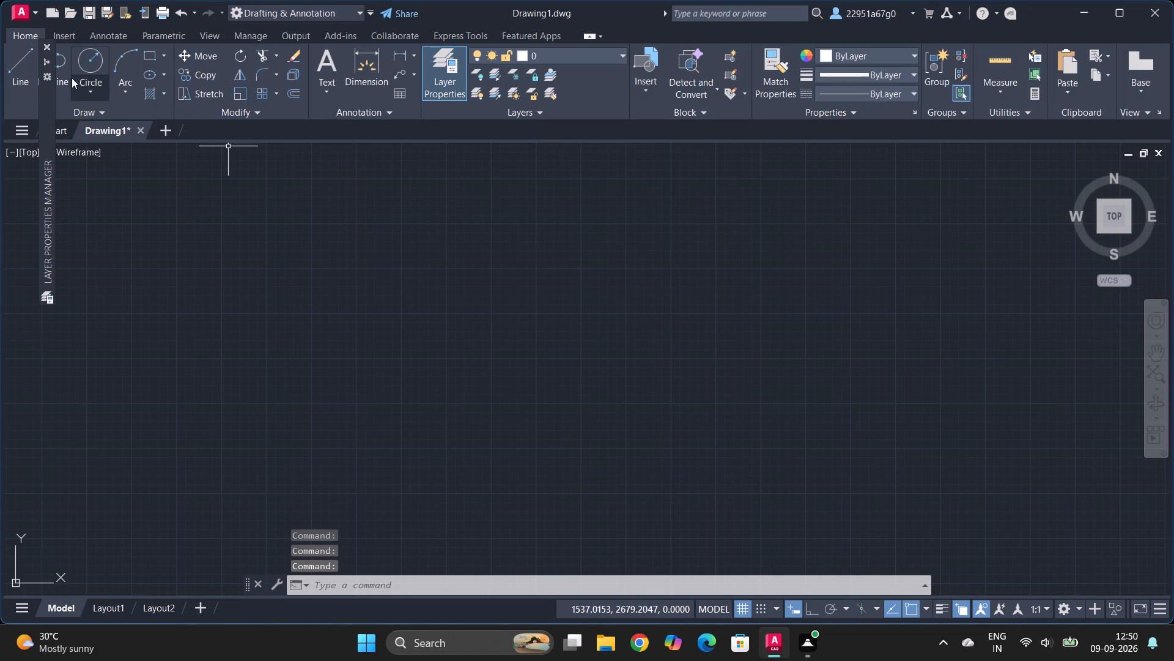
Create a new layer in the layer properties and name it windows.
{"action": "left_click", "coordinate": [51, 67]}
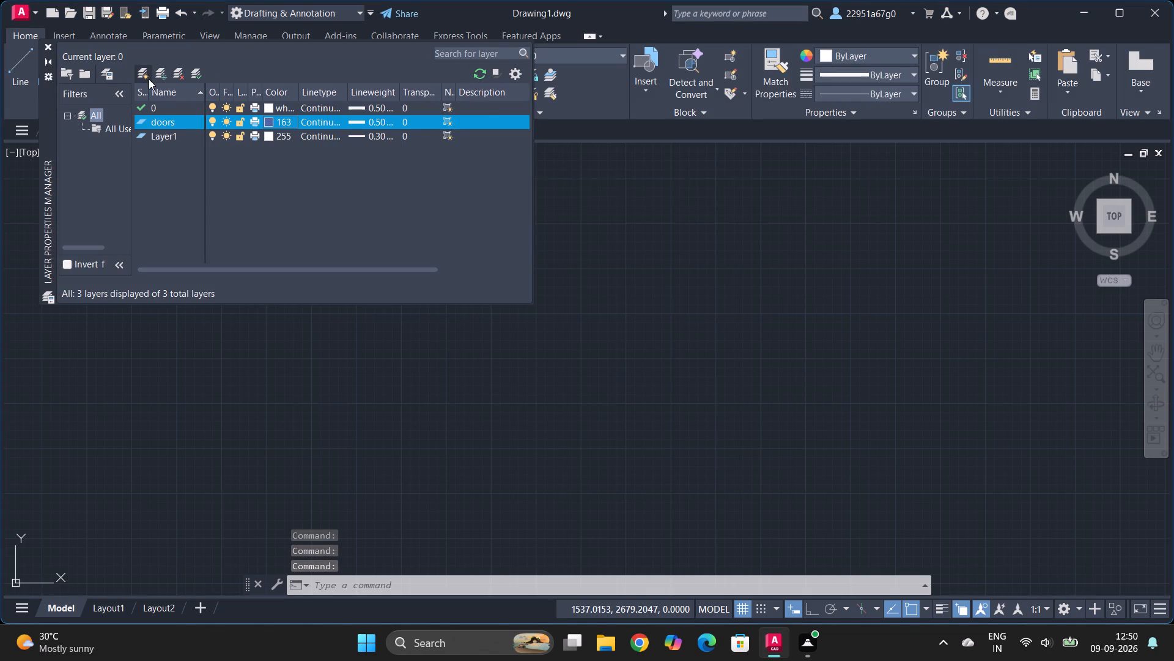
{"action": "left_click", "coordinate": [146, 75]}
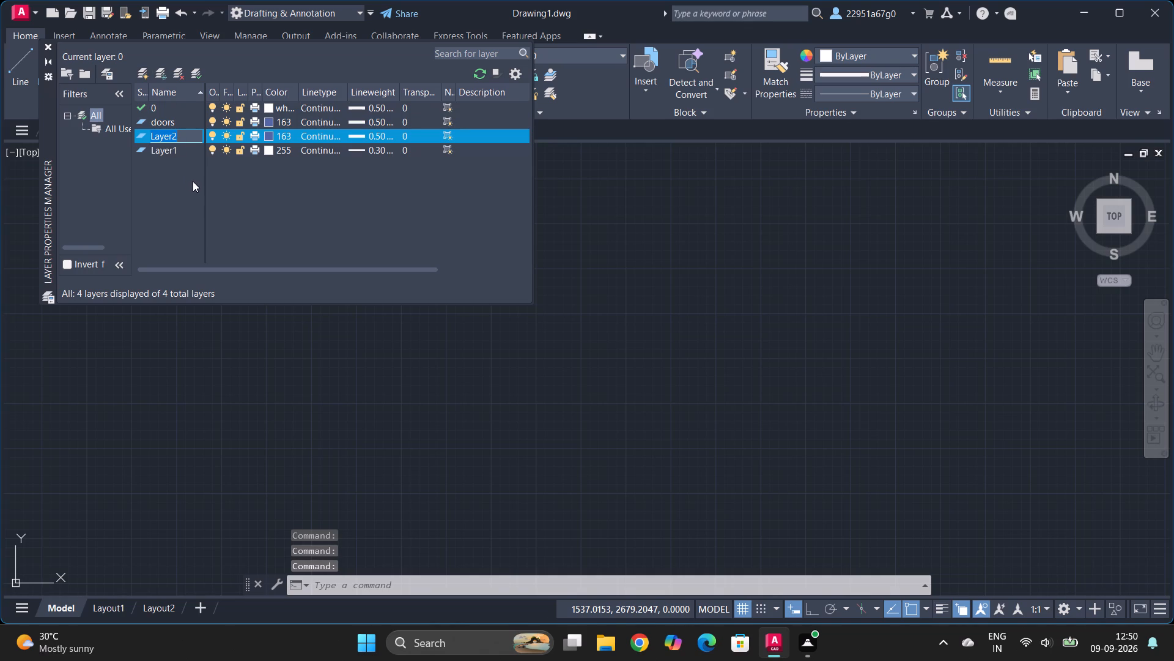
{"action": "key", "text": "BackSpace"}
{"action": "type", "text": "windows"}
{"action": "key", "text": "Return"}
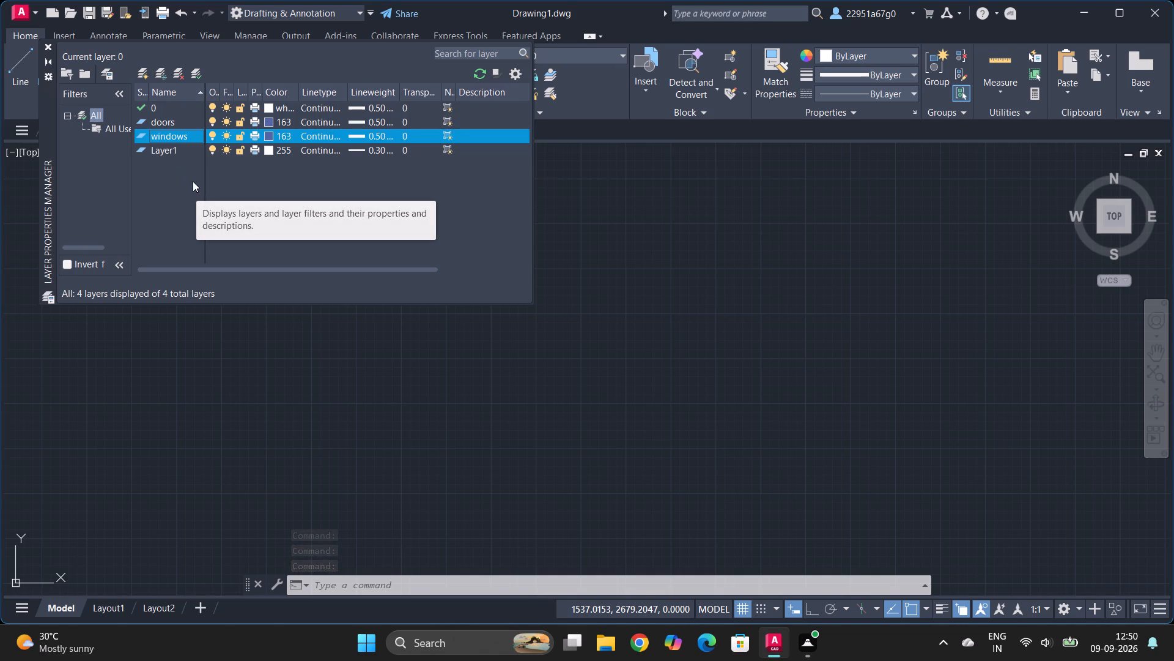
Set the color of the windows layer to index color 10, a bright red.
{"action": "left_click", "coordinate": [270, 135]}
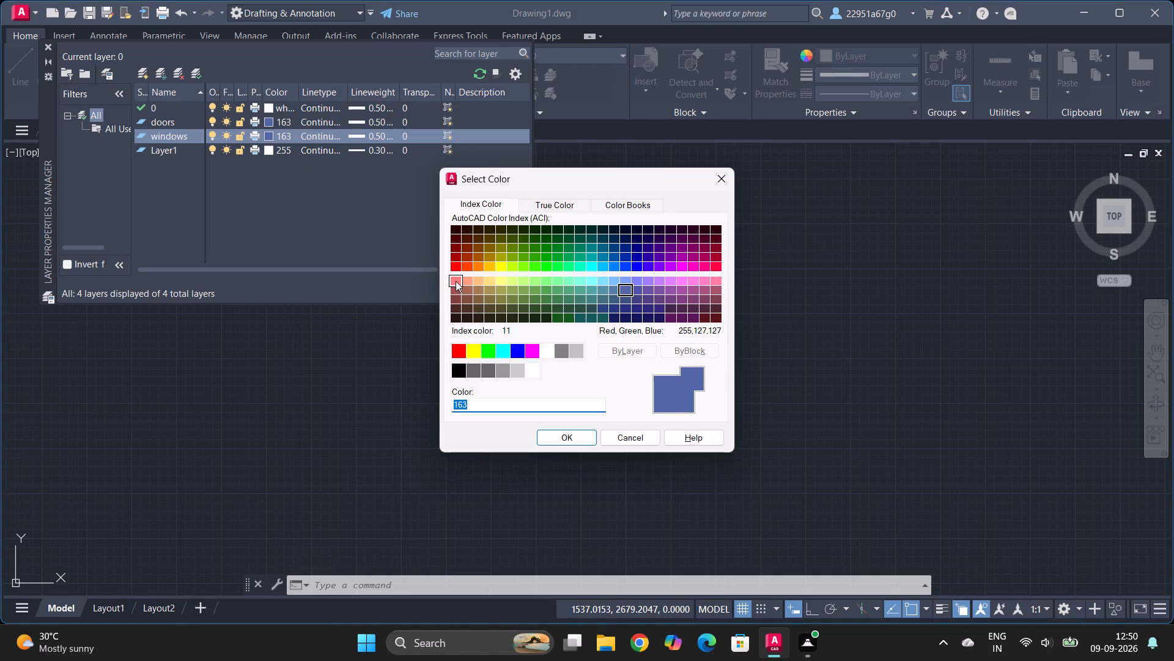
{"action": "left_click", "coordinate": [456, 278]}
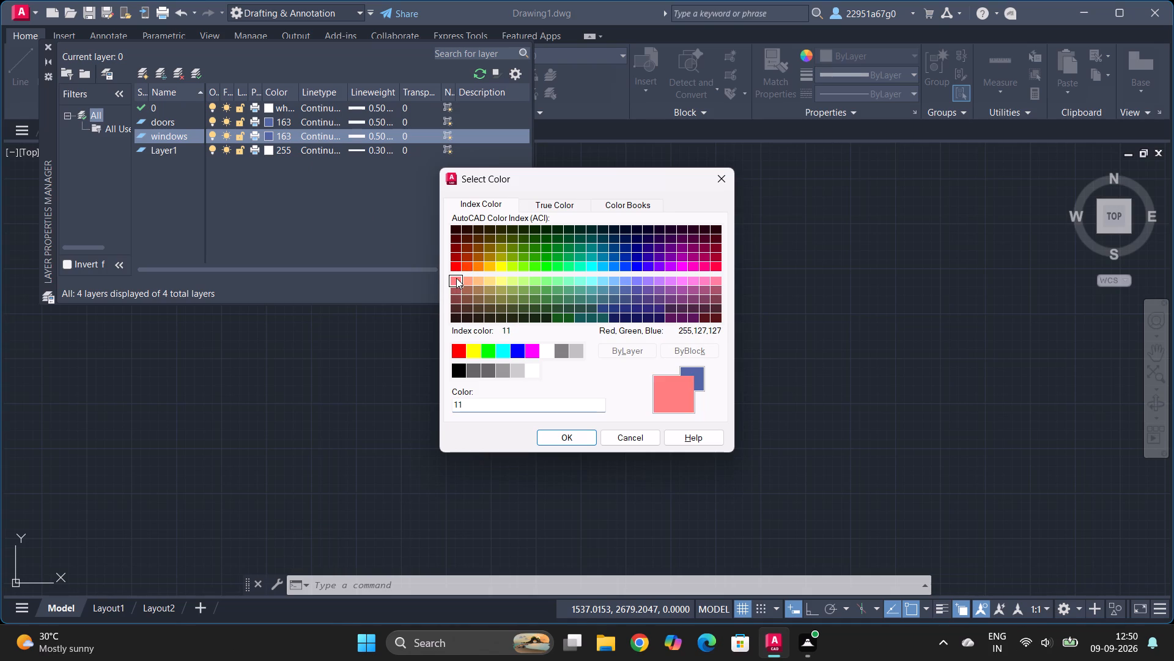
{"action": "left_click", "coordinate": [456, 271]}
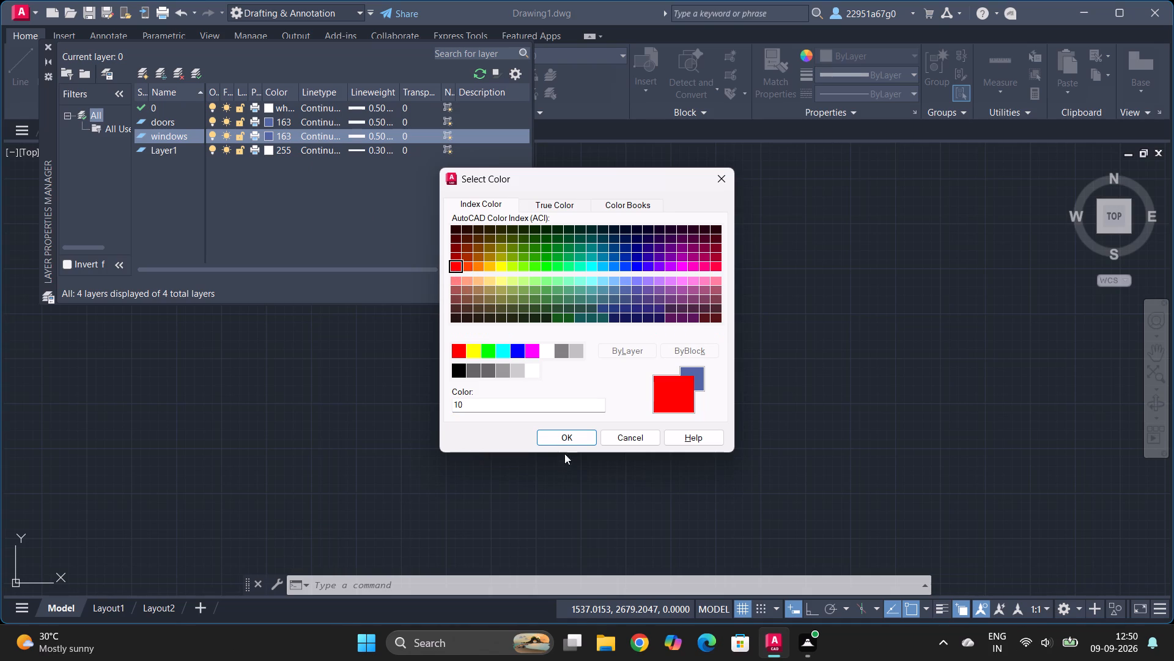
{"action": "left_click", "coordinate": [565, 441]}
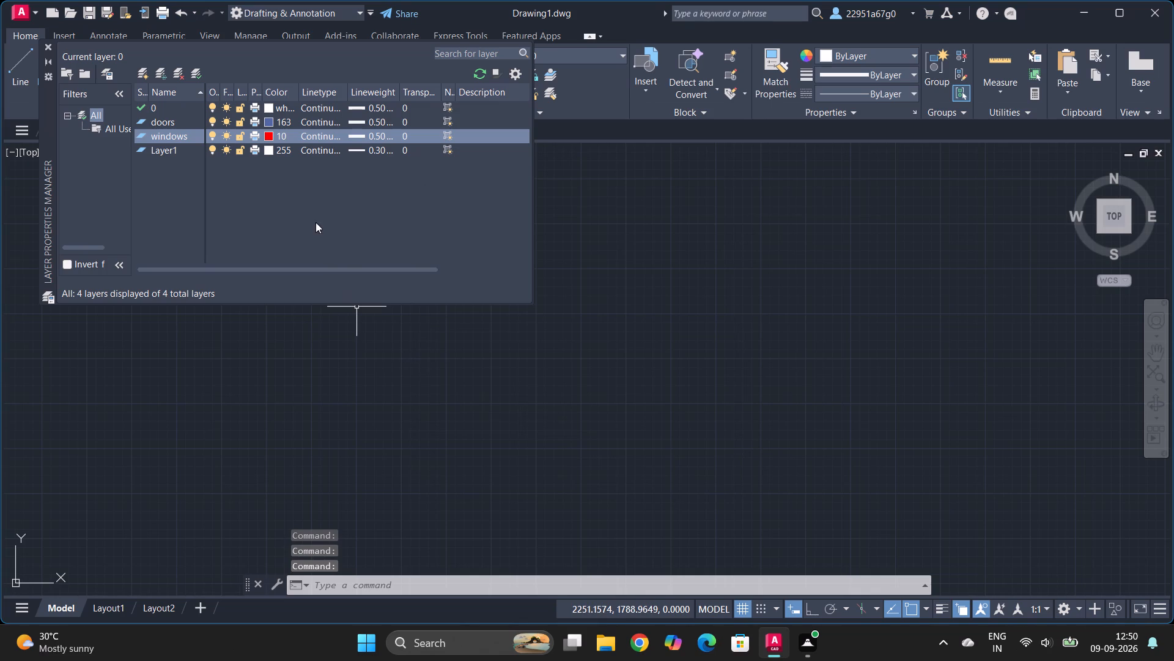
Set the lineweight of the windows layer to Default.
{"action": "left_click", "coordinate": [359, 135]}
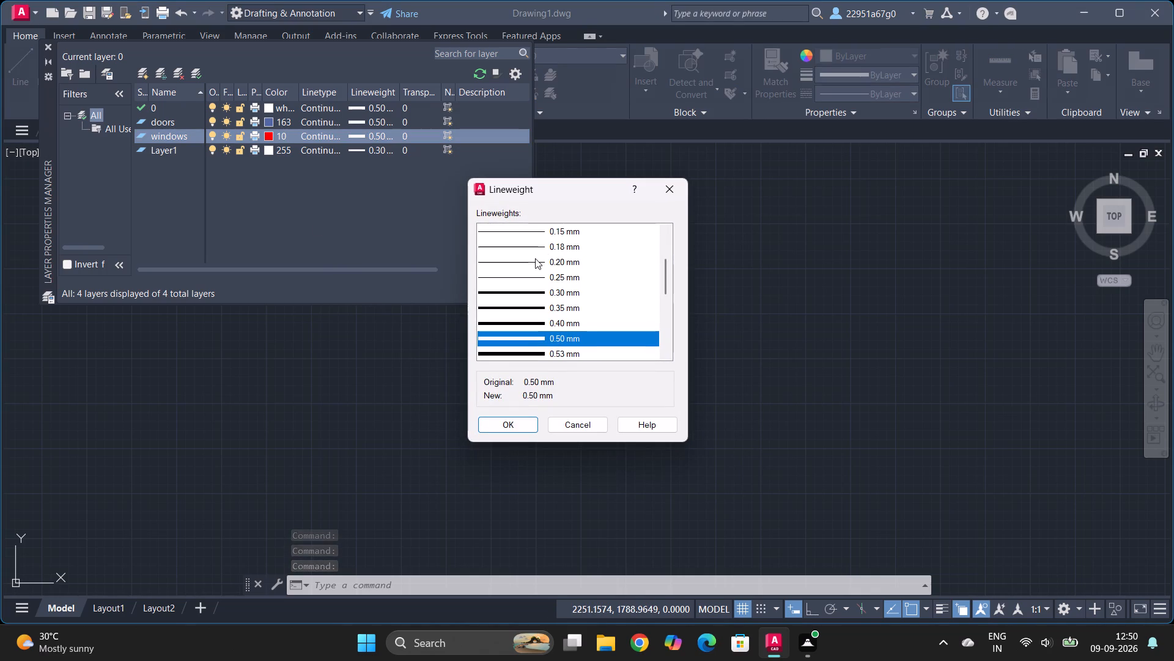
{"action": "left_click_drag", "start_coordinate": [665, 280], "coordinate": [666, 223]}
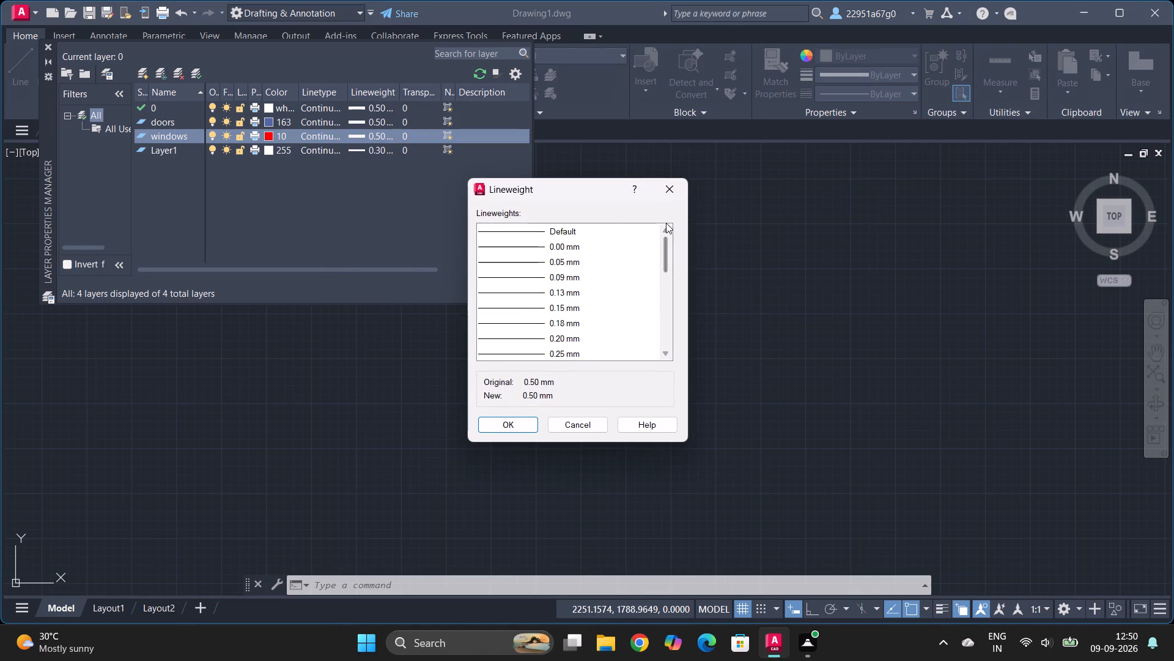
{"action": "left_click", "coordinate": [544, 237]}
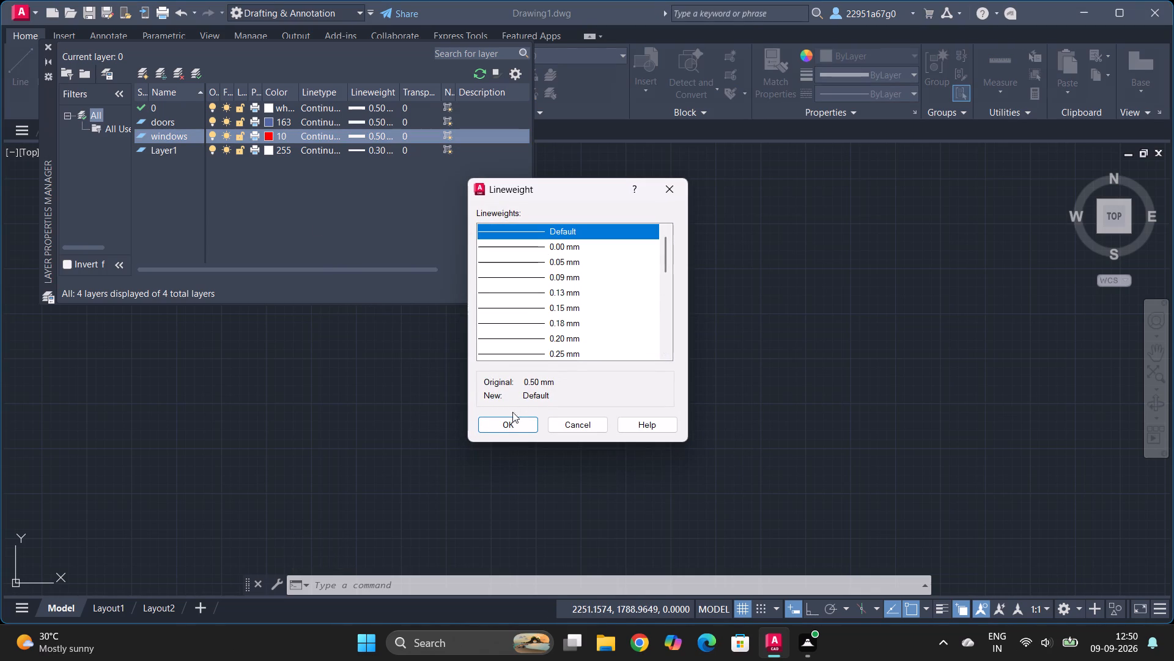
{"action": "left_click", "coordinate": [508, 426]}
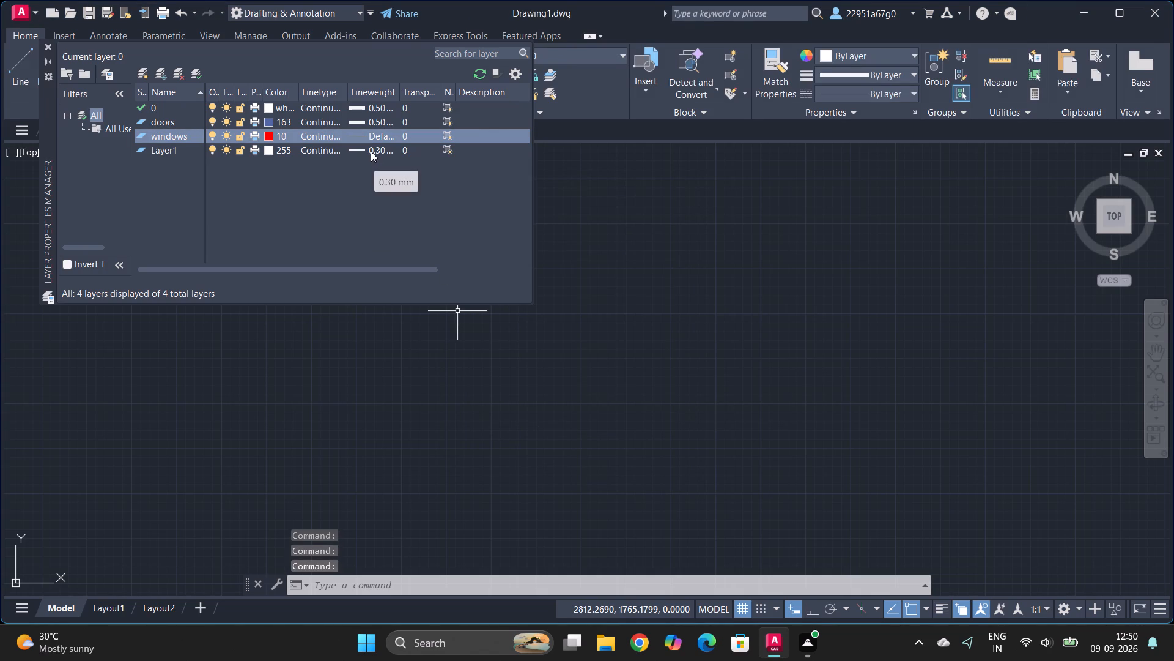
Set the lineweight of the doors layer to Default.
{"action": "left_click", "coordinate": [369, 116]}
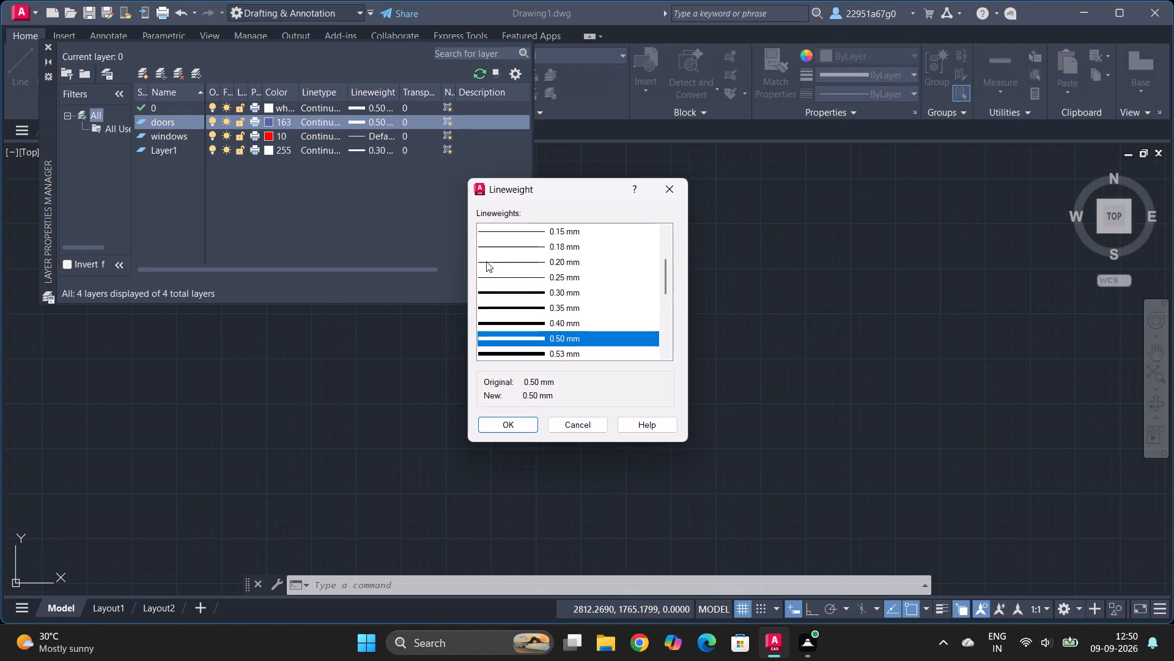
{"action": "left_click_drag", "start_coordinate": [663, 286], "coordinate": [663, 231]}
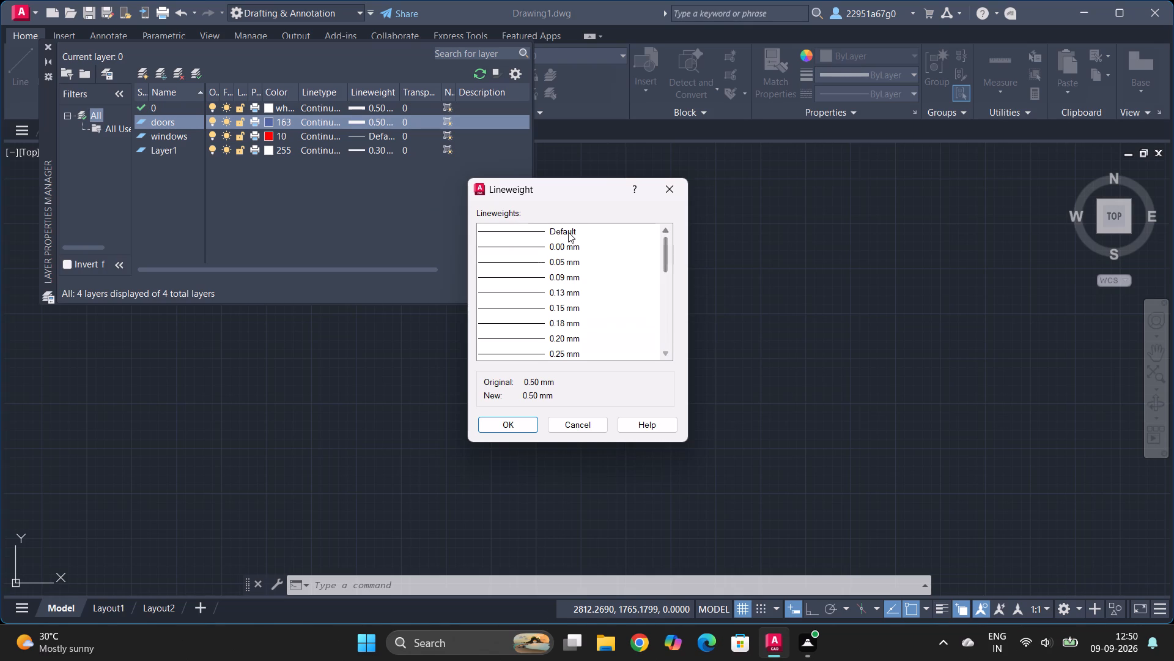
{"action": "left_click", "coordinate": [567, 232]}
{"action": "left_click", "coordinate": [502, 425]}
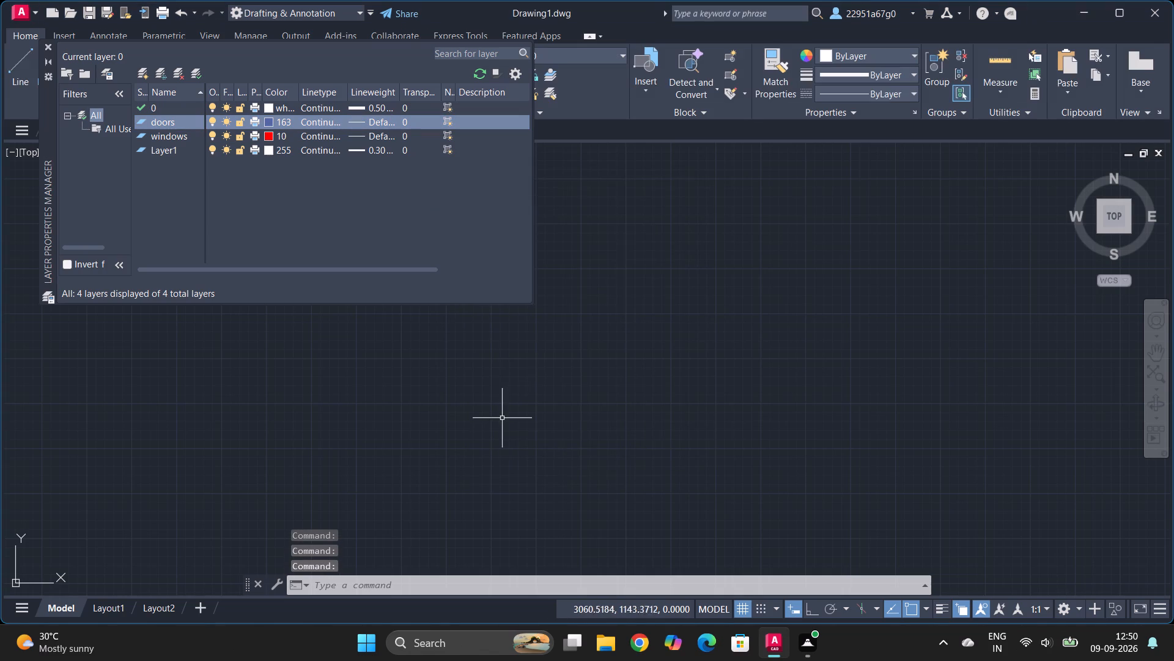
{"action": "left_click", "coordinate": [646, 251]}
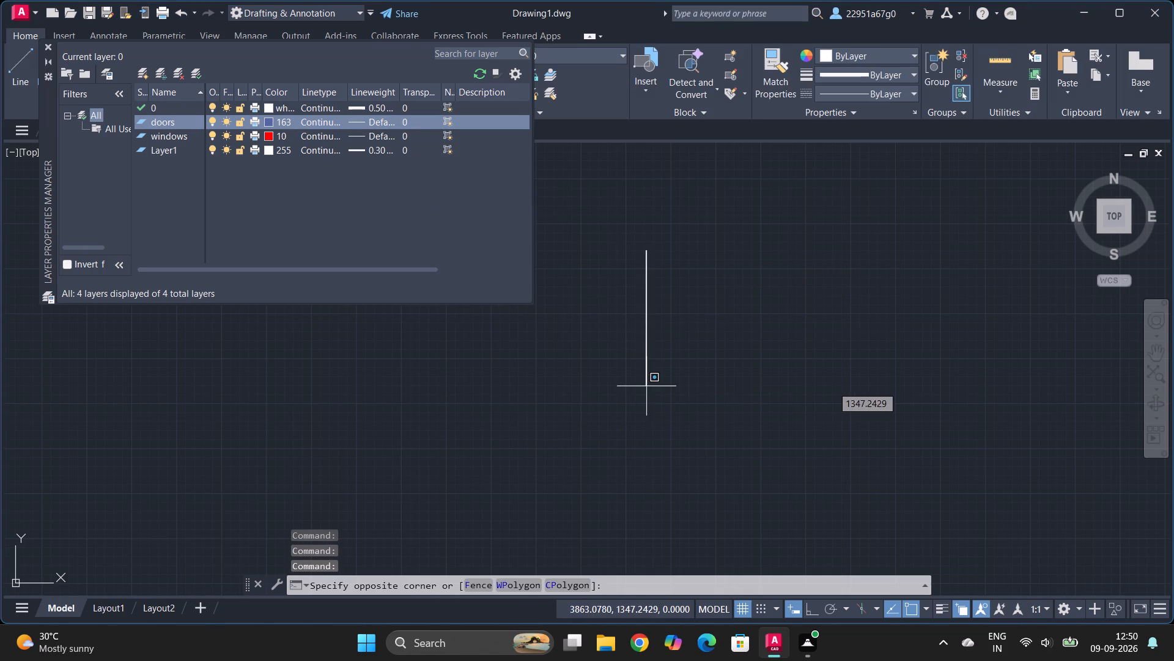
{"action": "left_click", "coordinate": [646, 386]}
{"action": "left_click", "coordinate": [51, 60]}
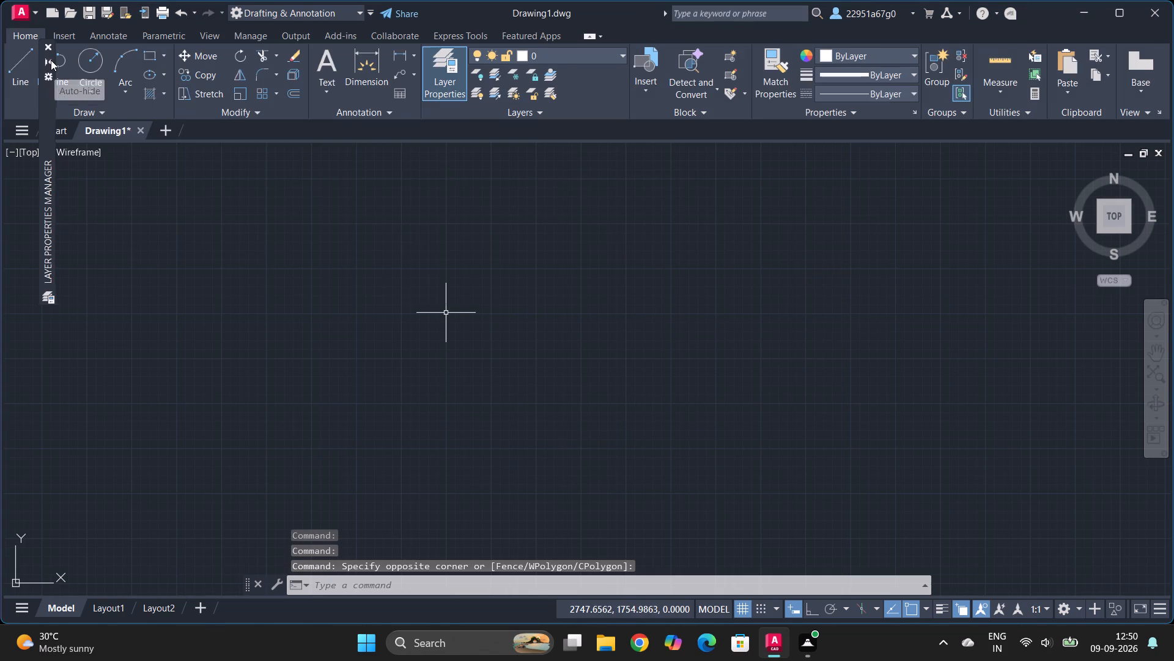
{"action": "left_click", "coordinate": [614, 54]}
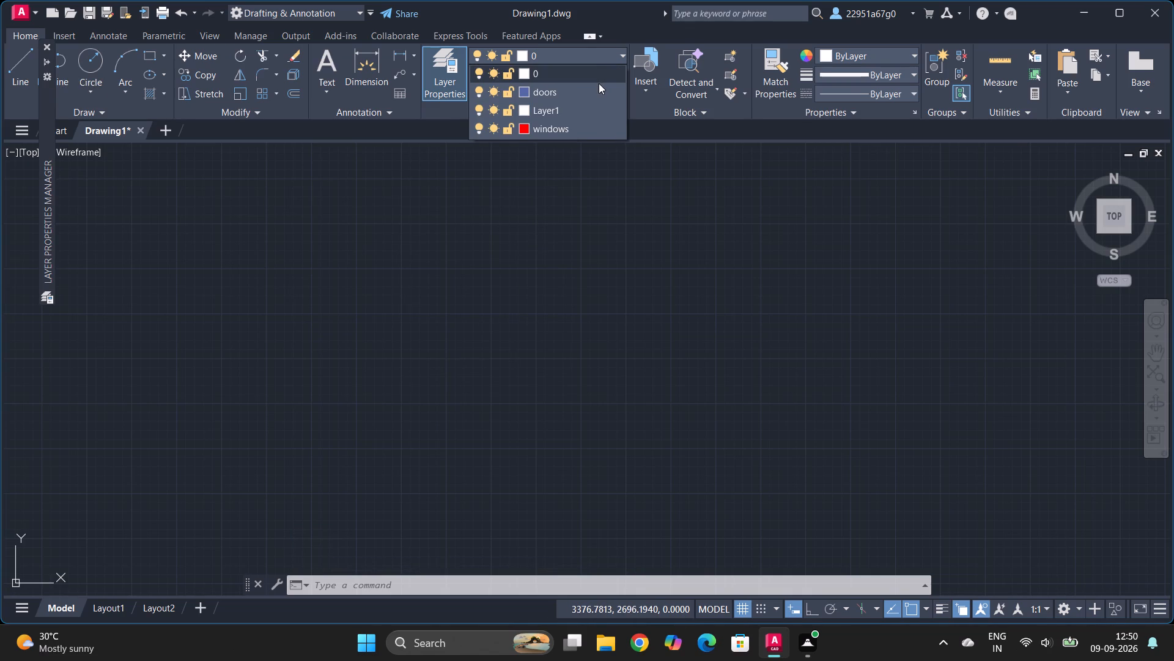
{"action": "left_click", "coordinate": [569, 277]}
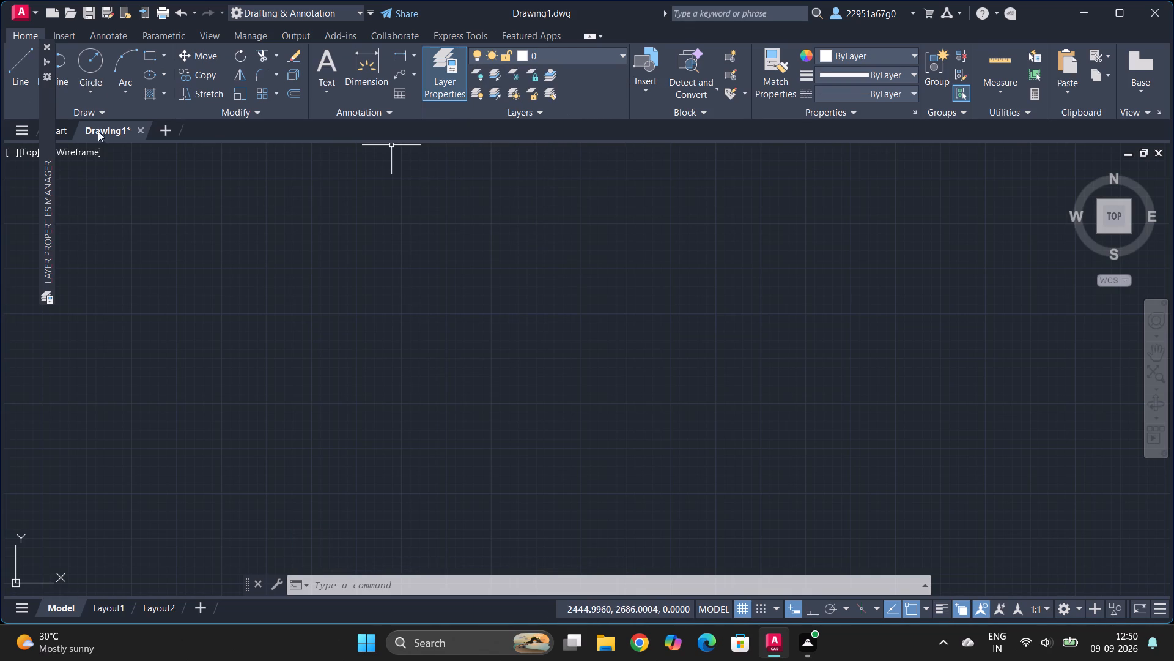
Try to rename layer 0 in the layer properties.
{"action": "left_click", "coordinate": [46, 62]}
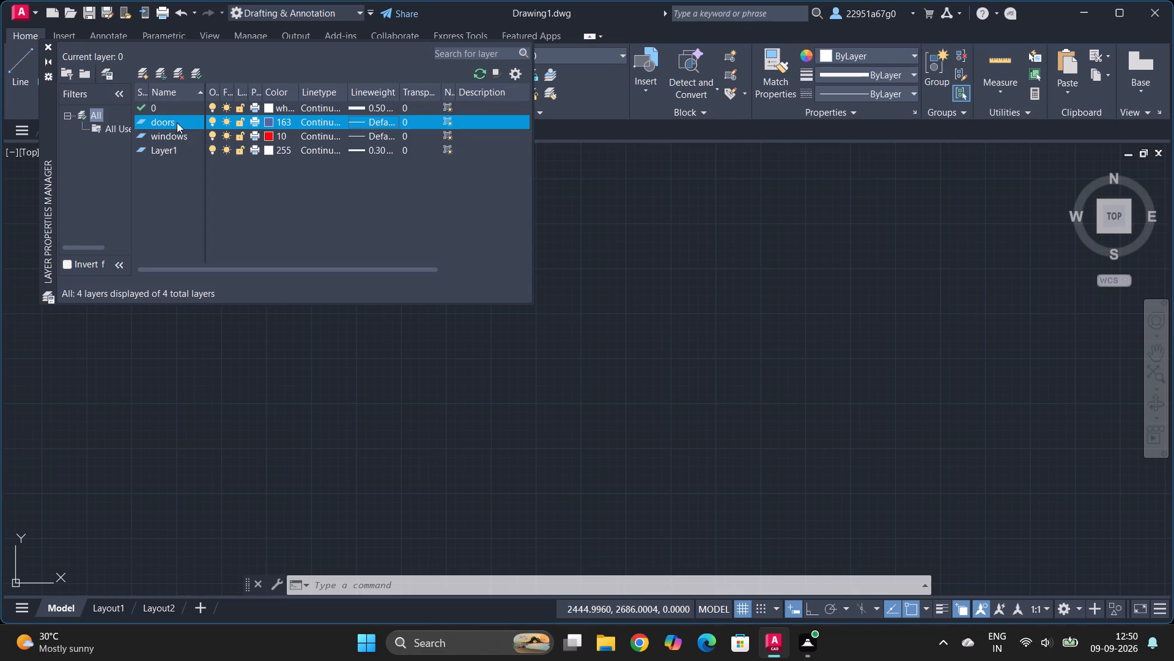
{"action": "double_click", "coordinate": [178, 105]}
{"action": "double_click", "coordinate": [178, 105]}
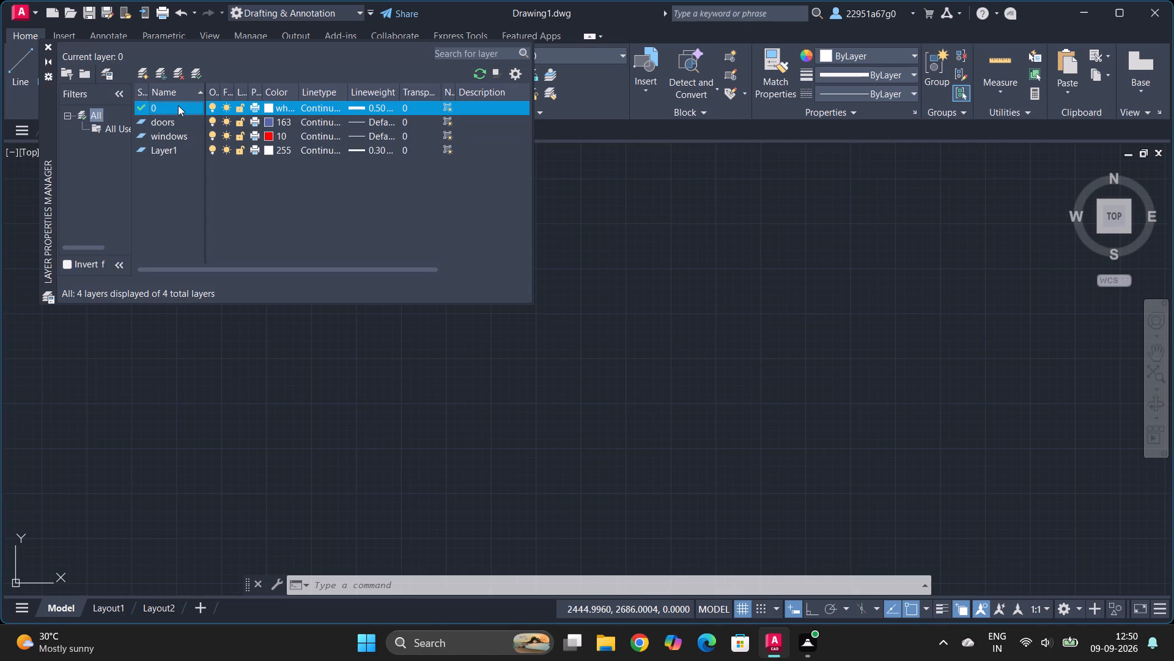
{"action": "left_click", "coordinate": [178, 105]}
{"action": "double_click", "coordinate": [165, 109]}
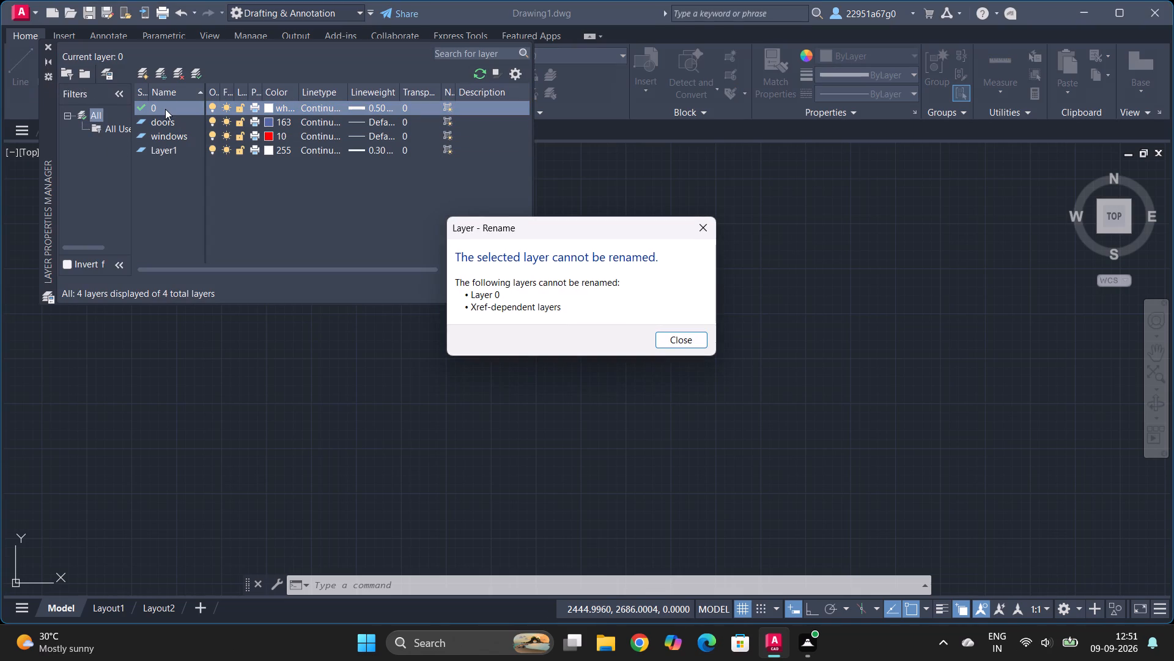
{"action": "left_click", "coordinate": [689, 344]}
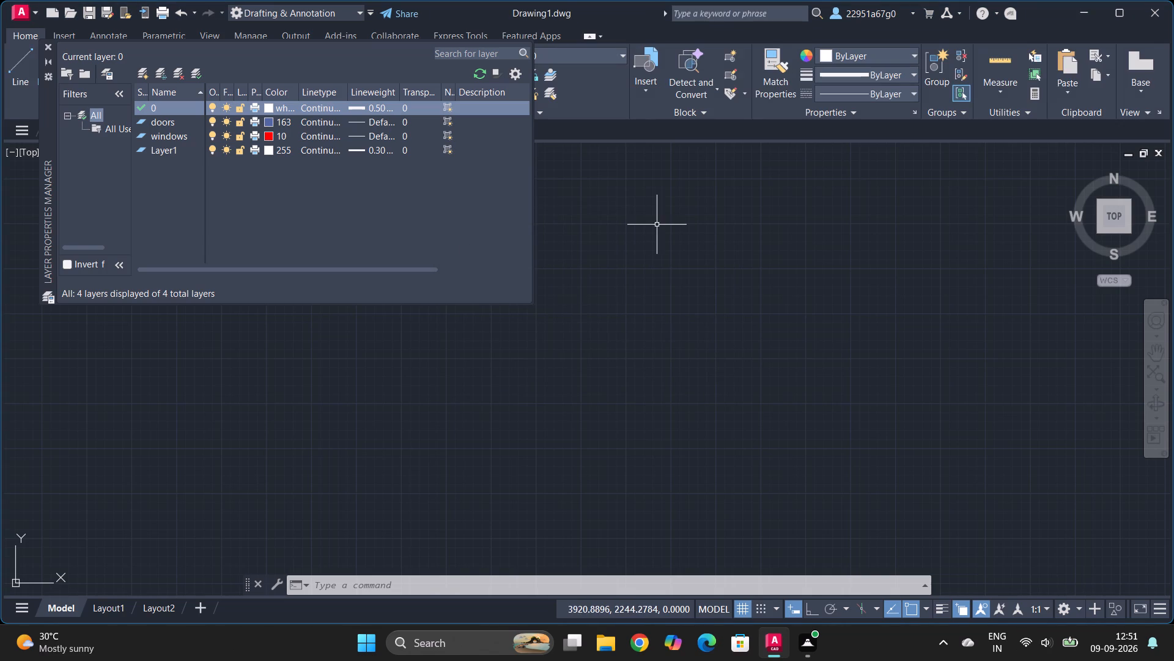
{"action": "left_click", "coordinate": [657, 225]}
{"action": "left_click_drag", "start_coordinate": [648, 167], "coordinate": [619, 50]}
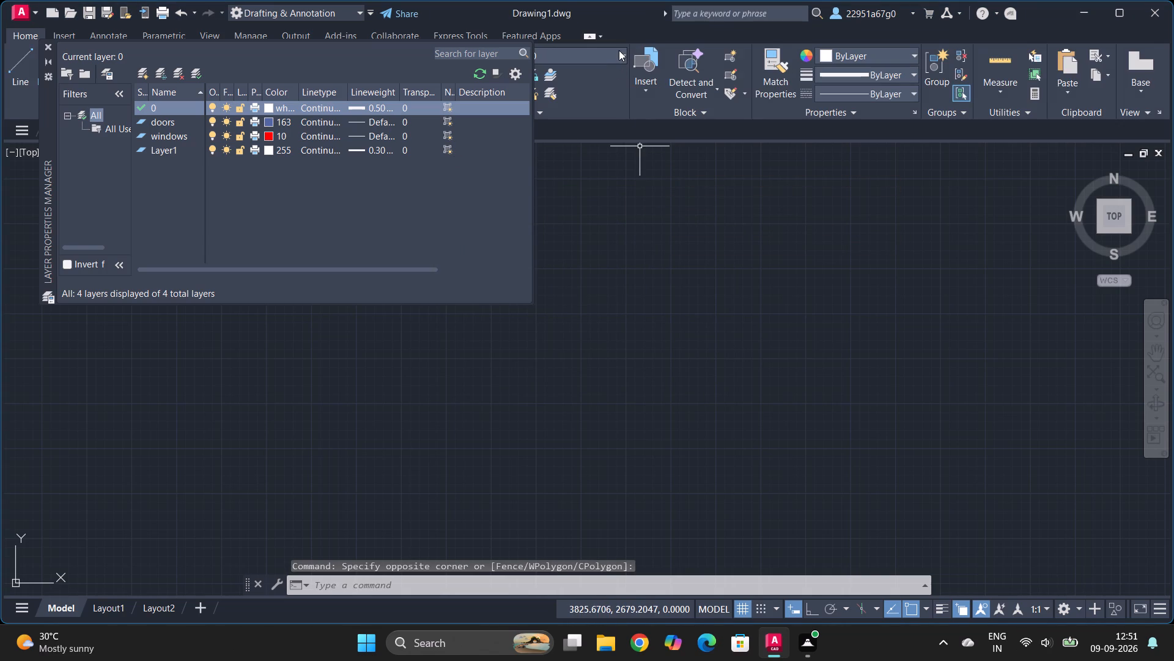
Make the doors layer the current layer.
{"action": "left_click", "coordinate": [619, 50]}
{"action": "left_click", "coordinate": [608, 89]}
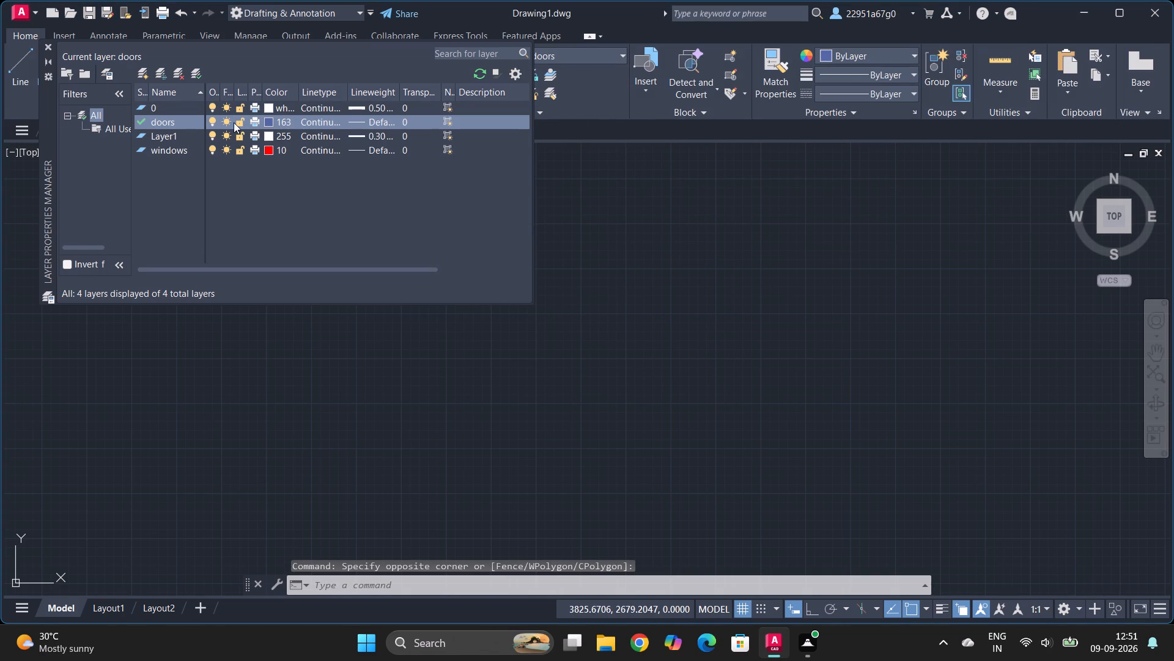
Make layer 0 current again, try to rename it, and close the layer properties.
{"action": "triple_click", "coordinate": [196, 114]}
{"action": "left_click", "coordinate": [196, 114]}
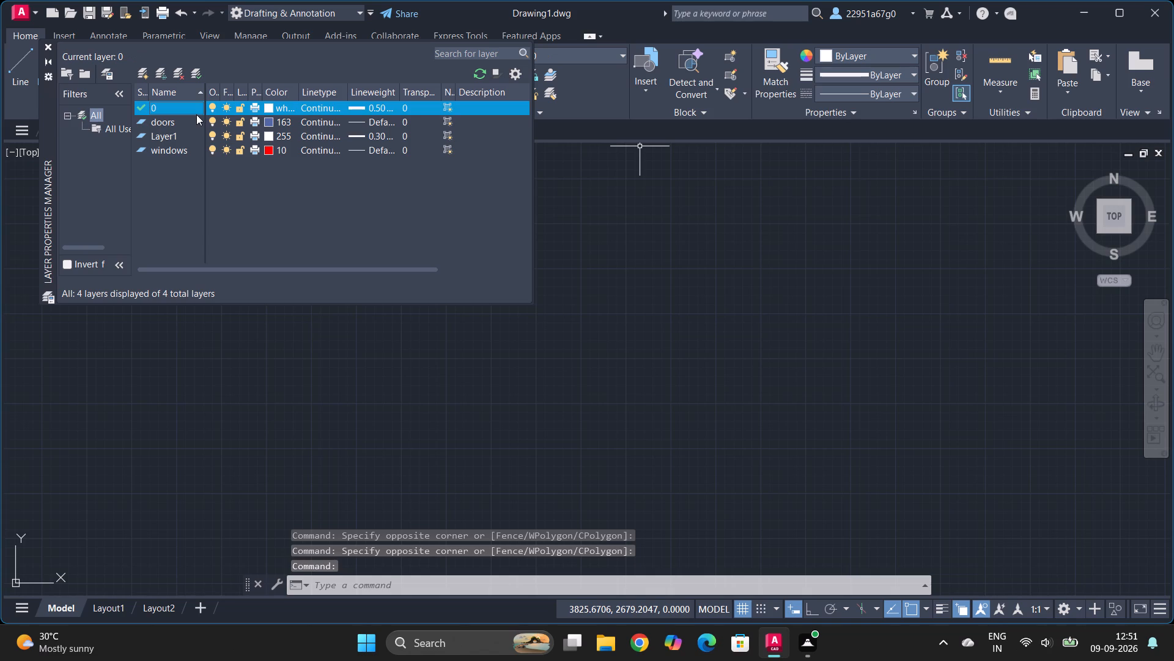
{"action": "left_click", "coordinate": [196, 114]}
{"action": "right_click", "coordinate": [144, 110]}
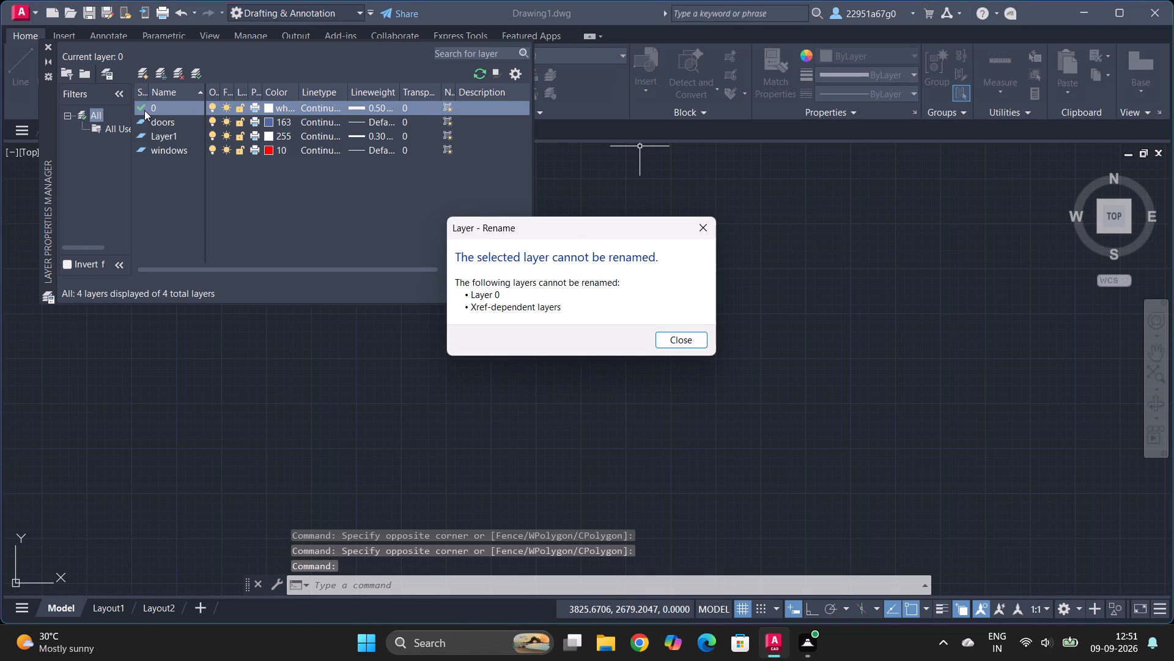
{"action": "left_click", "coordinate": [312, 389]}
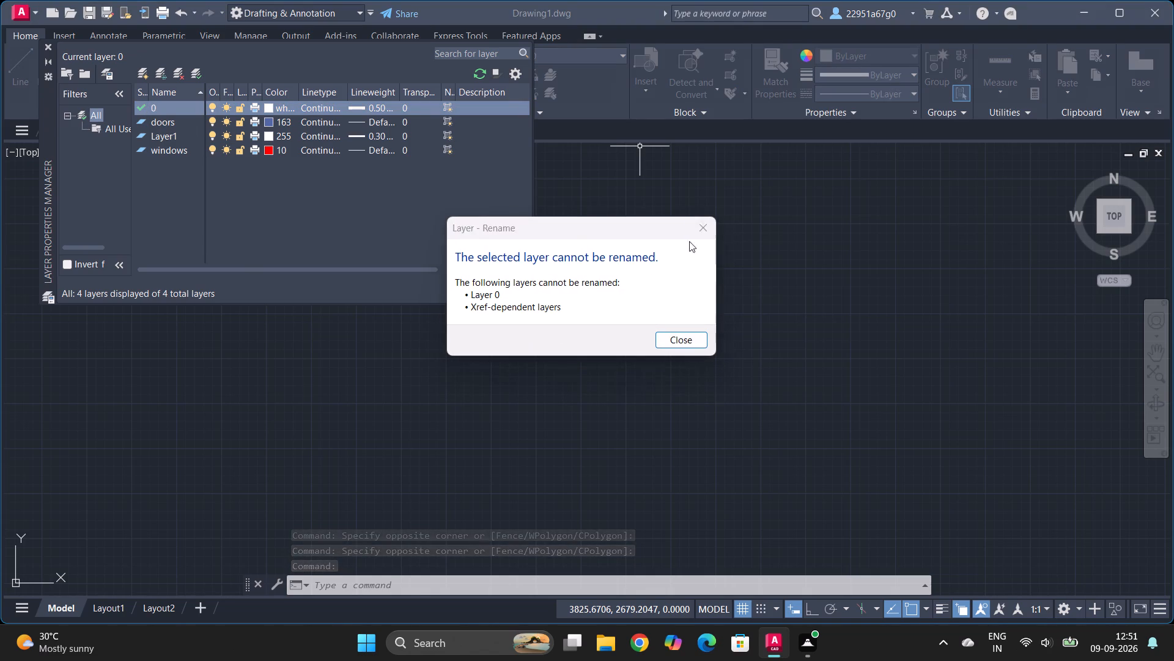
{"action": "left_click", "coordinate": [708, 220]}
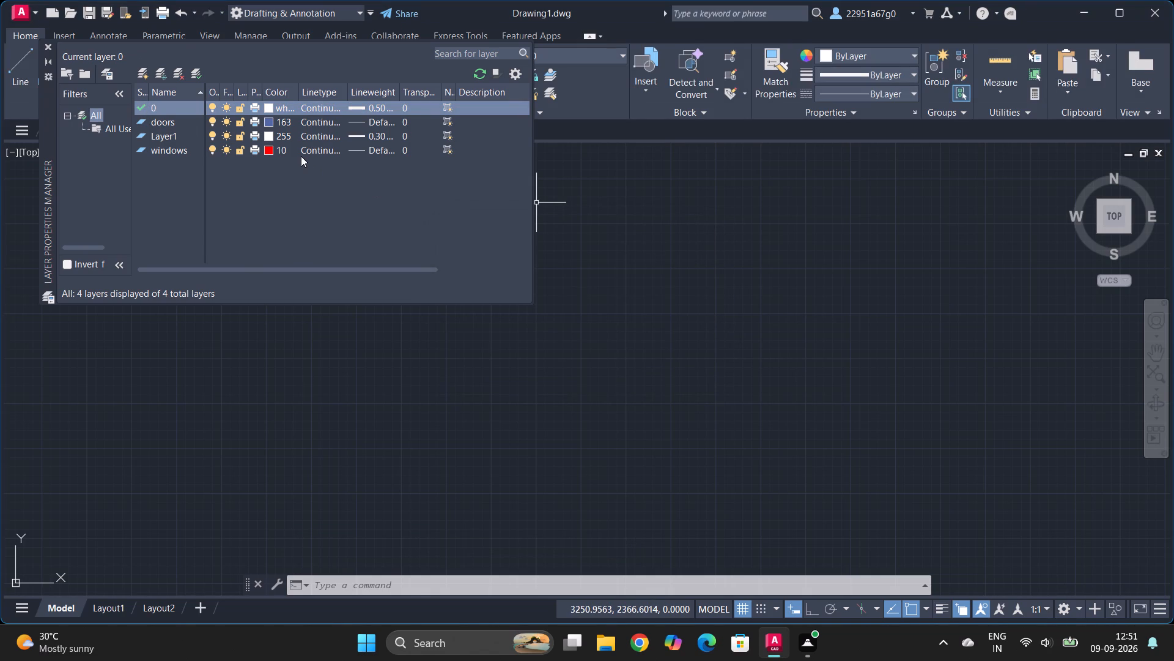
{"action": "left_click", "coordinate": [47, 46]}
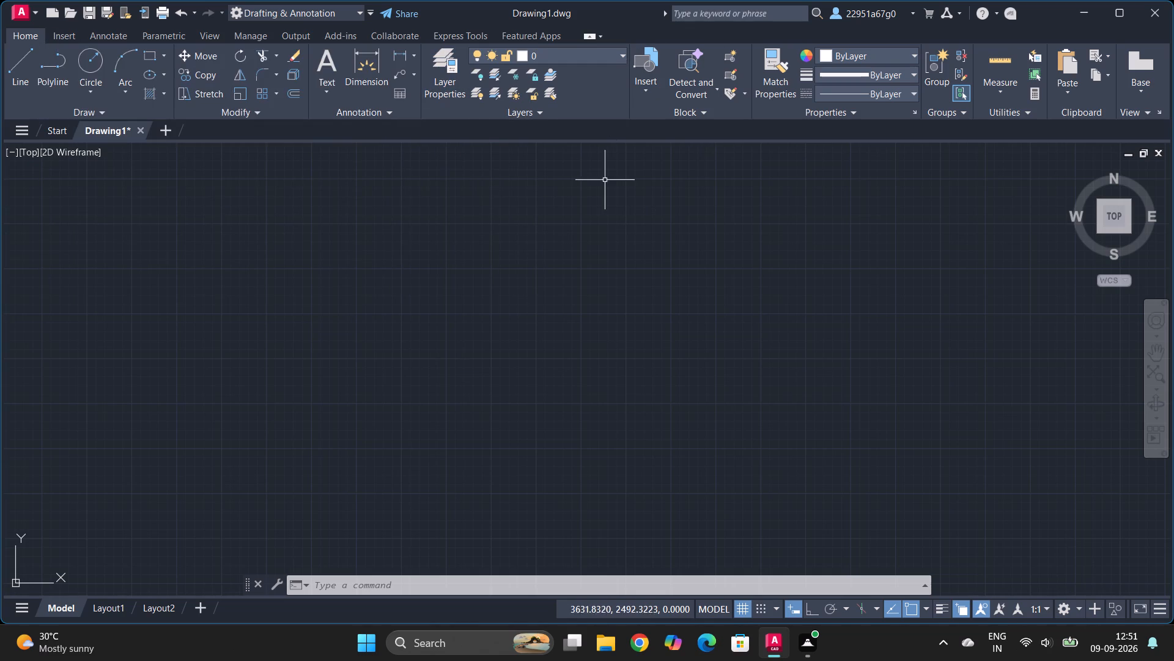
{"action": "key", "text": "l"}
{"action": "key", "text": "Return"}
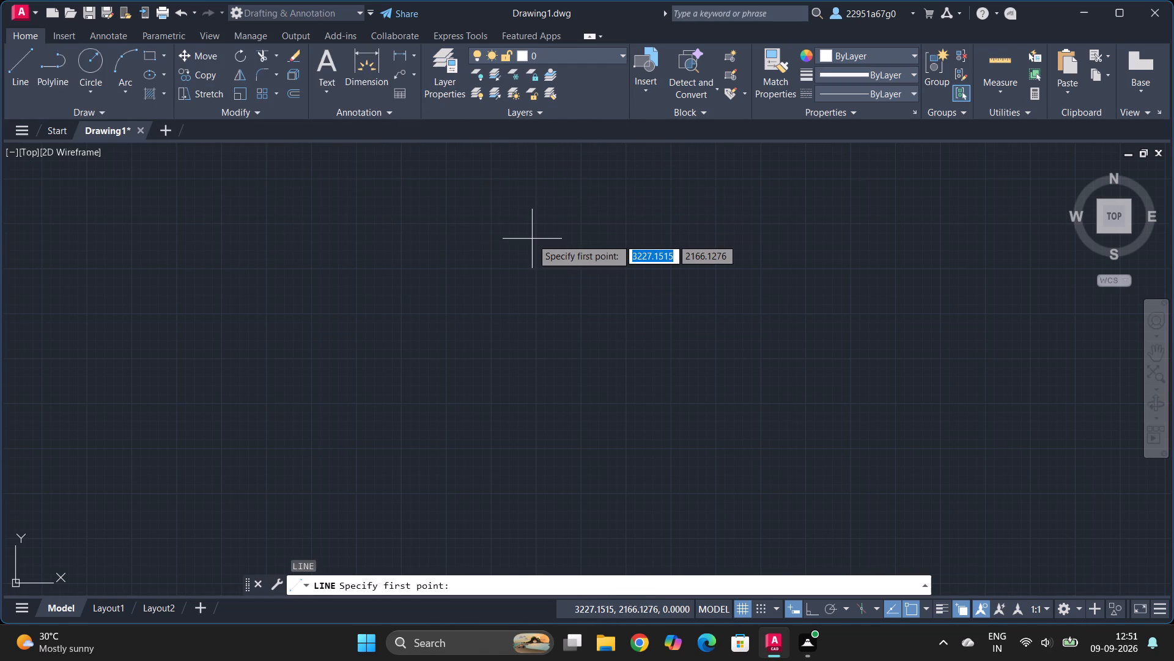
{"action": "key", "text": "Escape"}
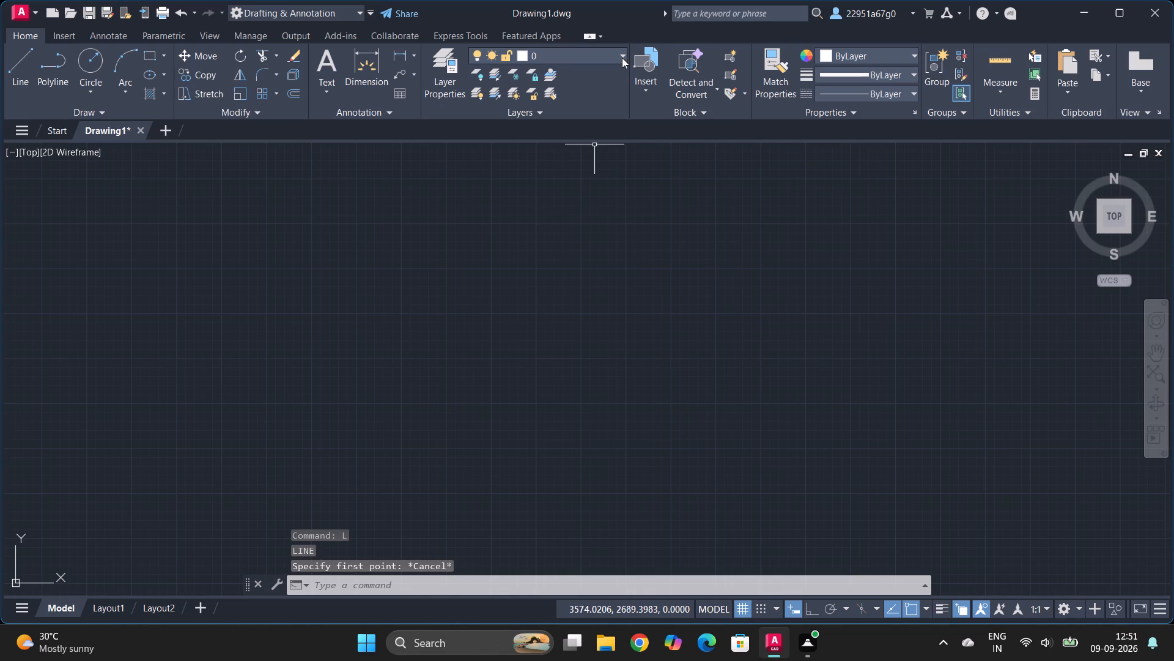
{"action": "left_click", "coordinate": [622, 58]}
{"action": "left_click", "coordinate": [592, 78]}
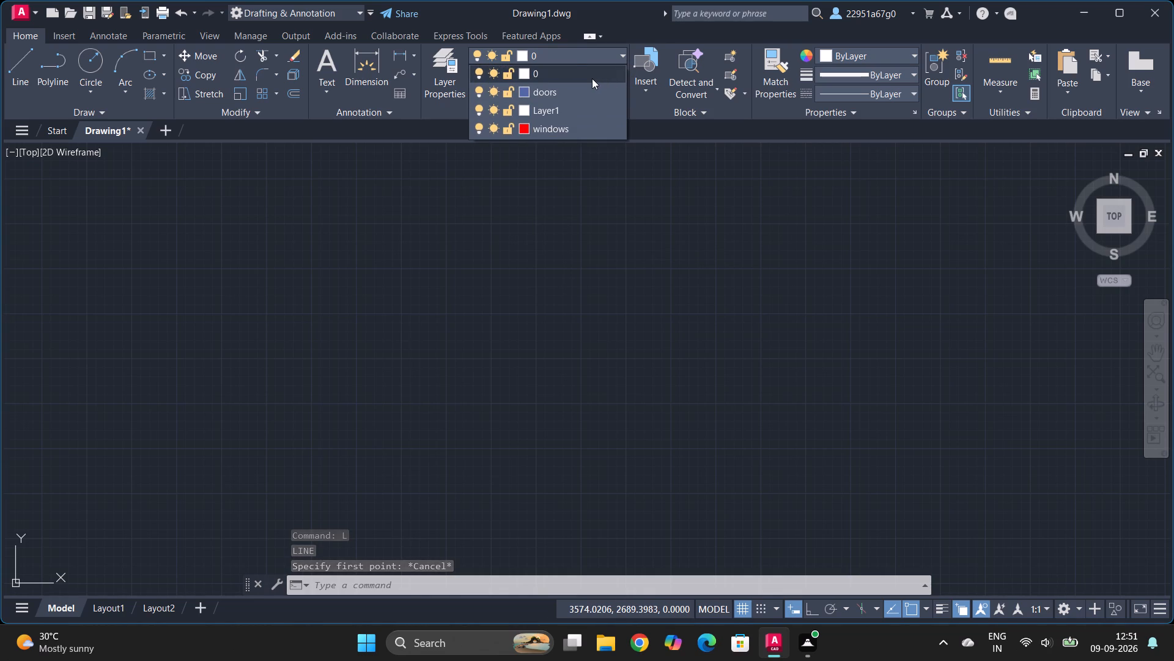
Set the lineweight of Layer1 to 0.05 mm in the layer properties.
{"action": "double_click", "coordinate": [432, 91]}
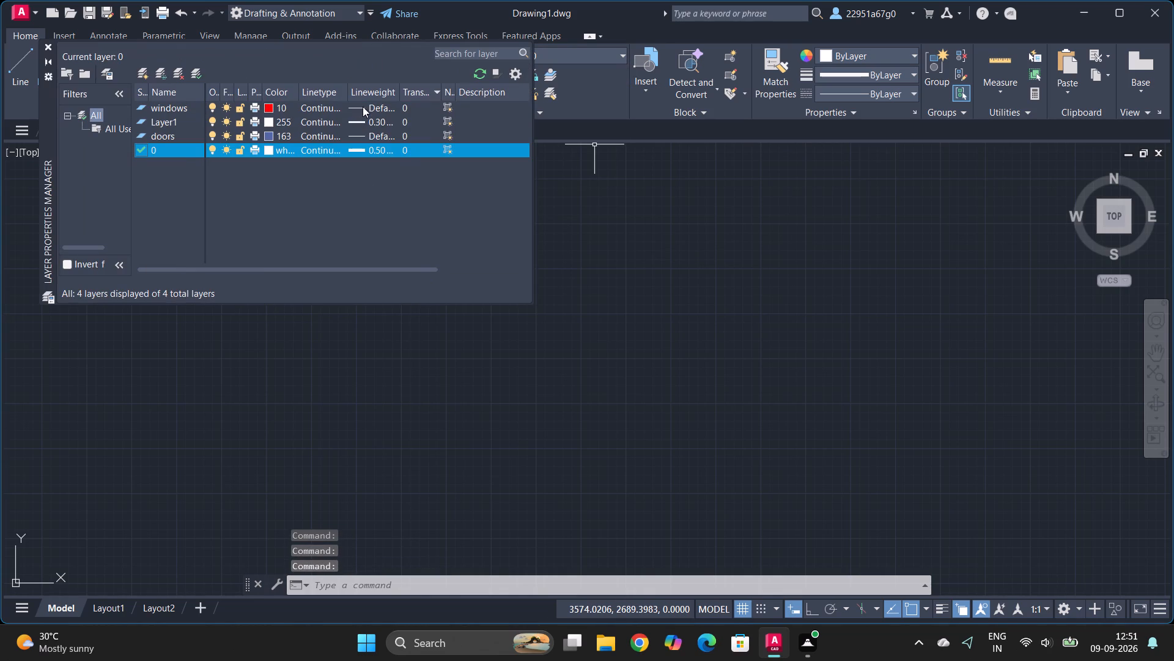
{"action": "left_click", "coordinate": [360, 127]}
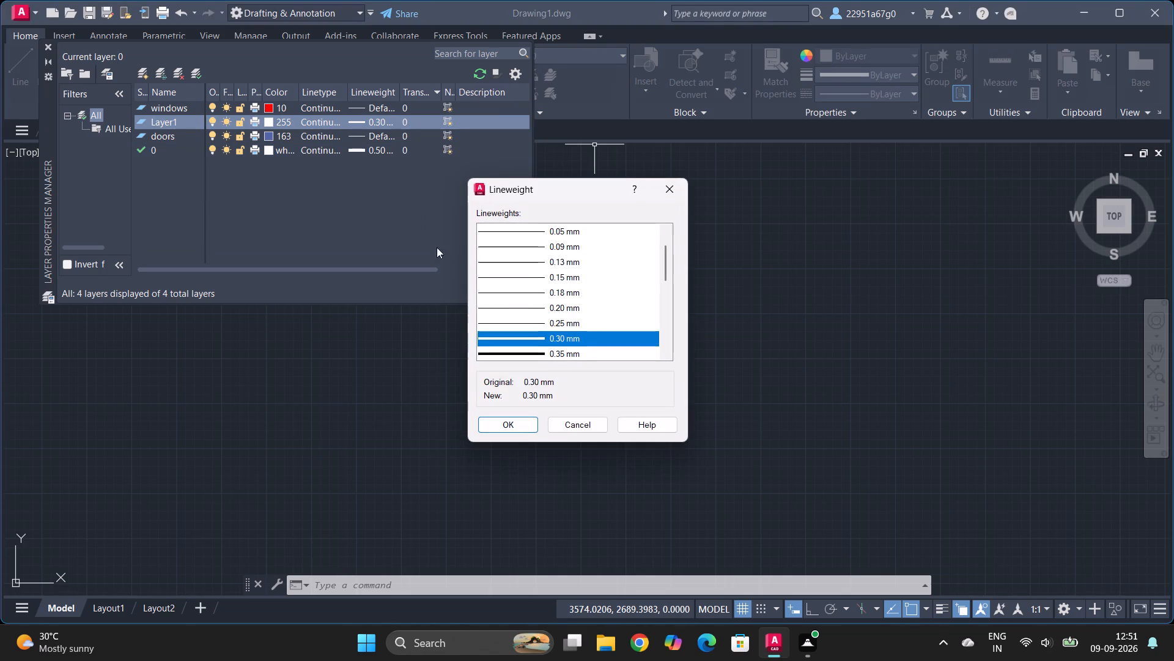
{"action": "scroll", "coordinate": [547, 251], "scroll_direction": "up", "scroll_amount": 8}
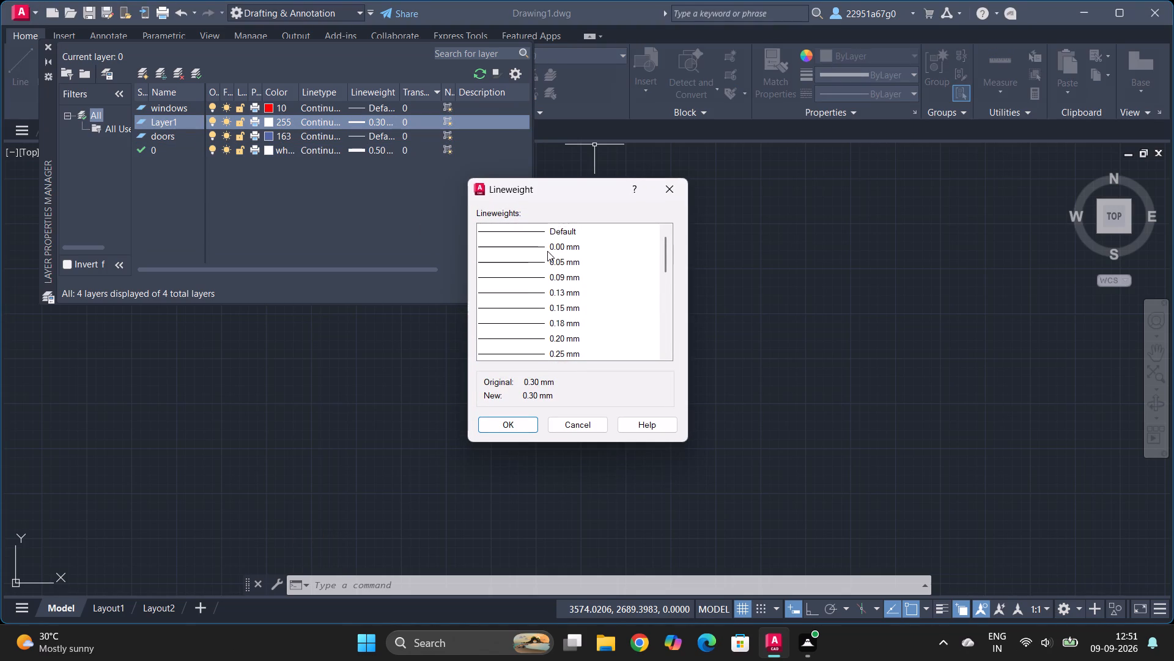
{"action": "left_click", "coordinate": [553, 266]}
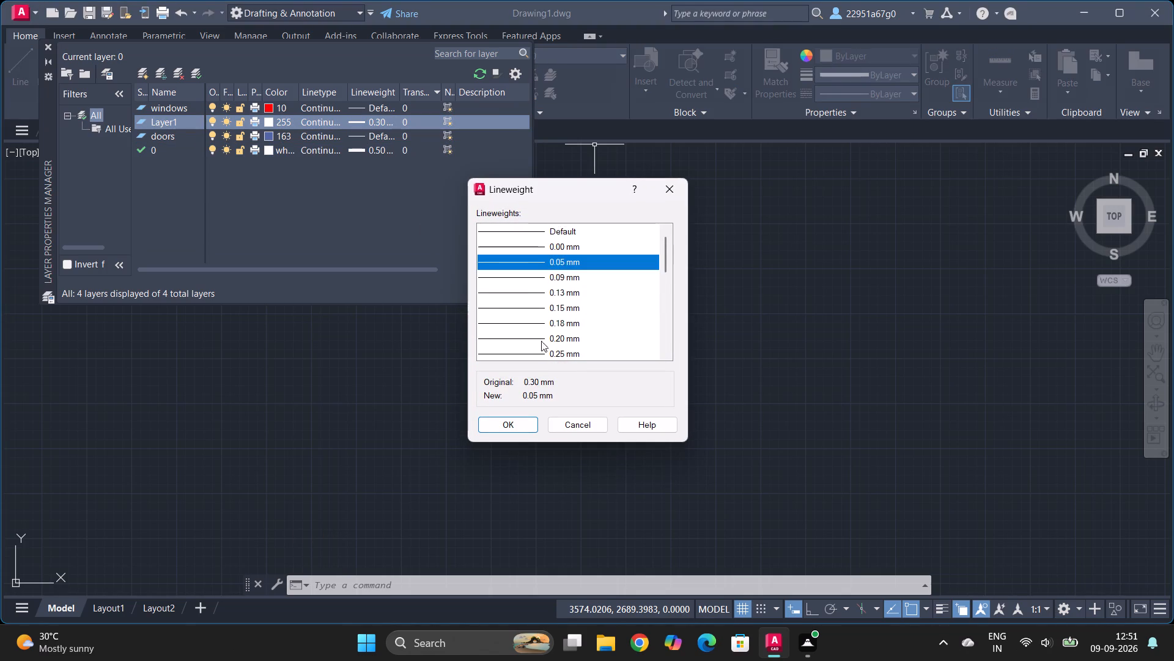
{"action": "left_click", "coordinate": [514, 422]}
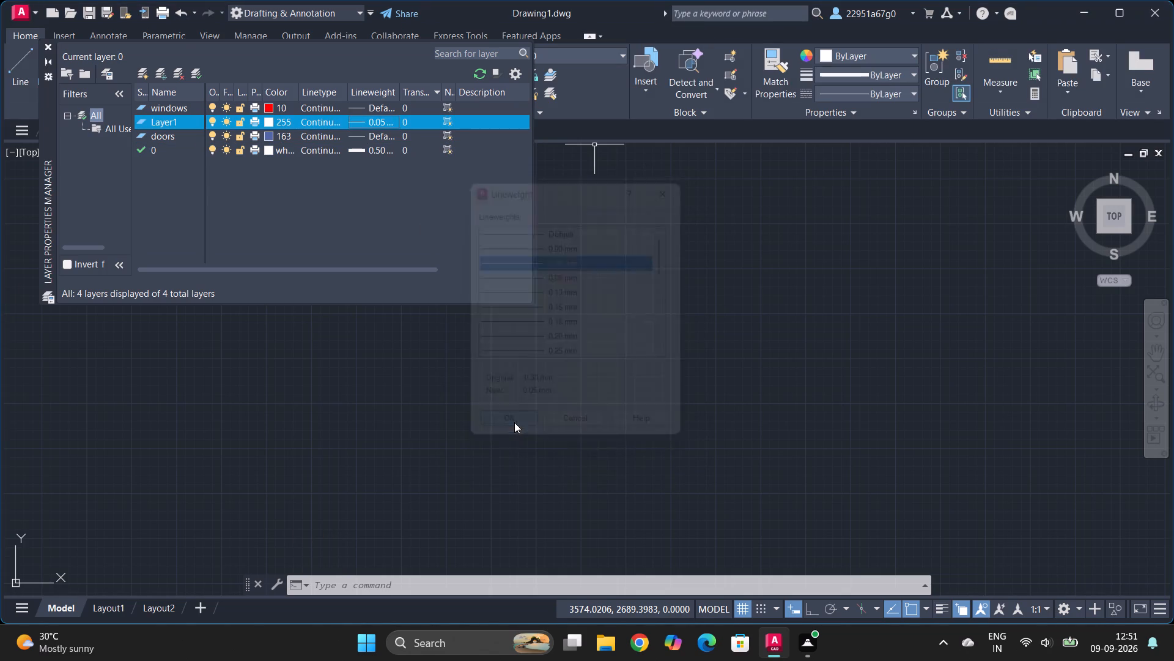
Set the lineweight of layer 0 to 0.18 mm and close the layer properties.
{"action": "double_click", "coordinate": [370, 145]}
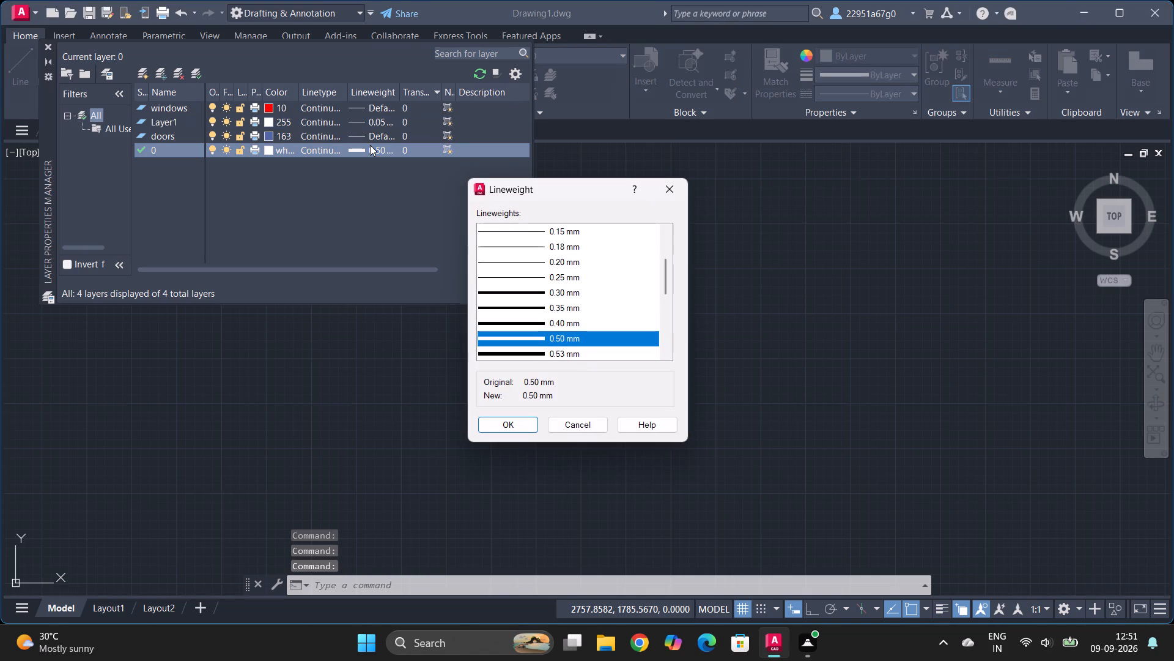
{"action": "double_click", "coordinate": [530, 248]}
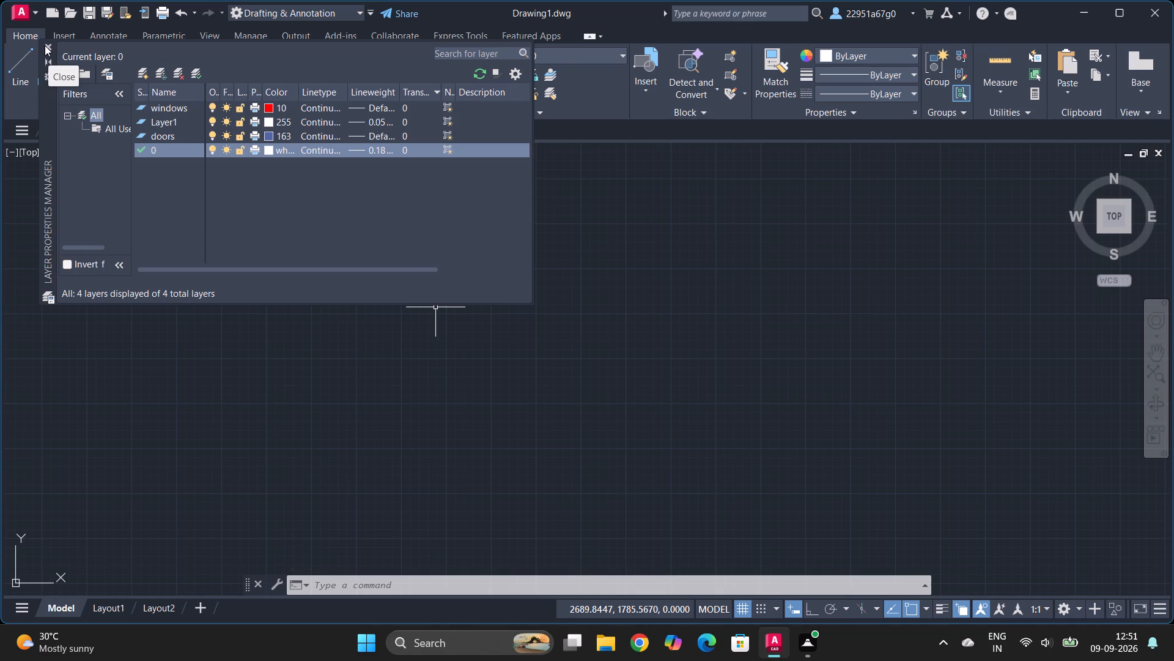
{"action": "left_click", "coordinate": [45, 45]}
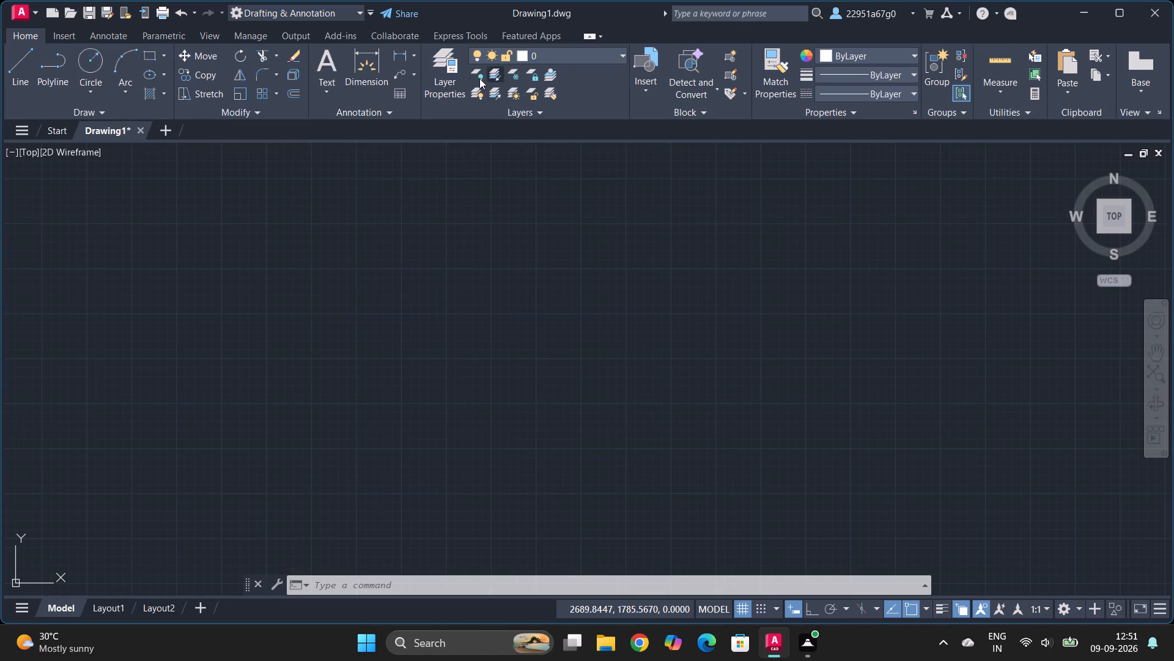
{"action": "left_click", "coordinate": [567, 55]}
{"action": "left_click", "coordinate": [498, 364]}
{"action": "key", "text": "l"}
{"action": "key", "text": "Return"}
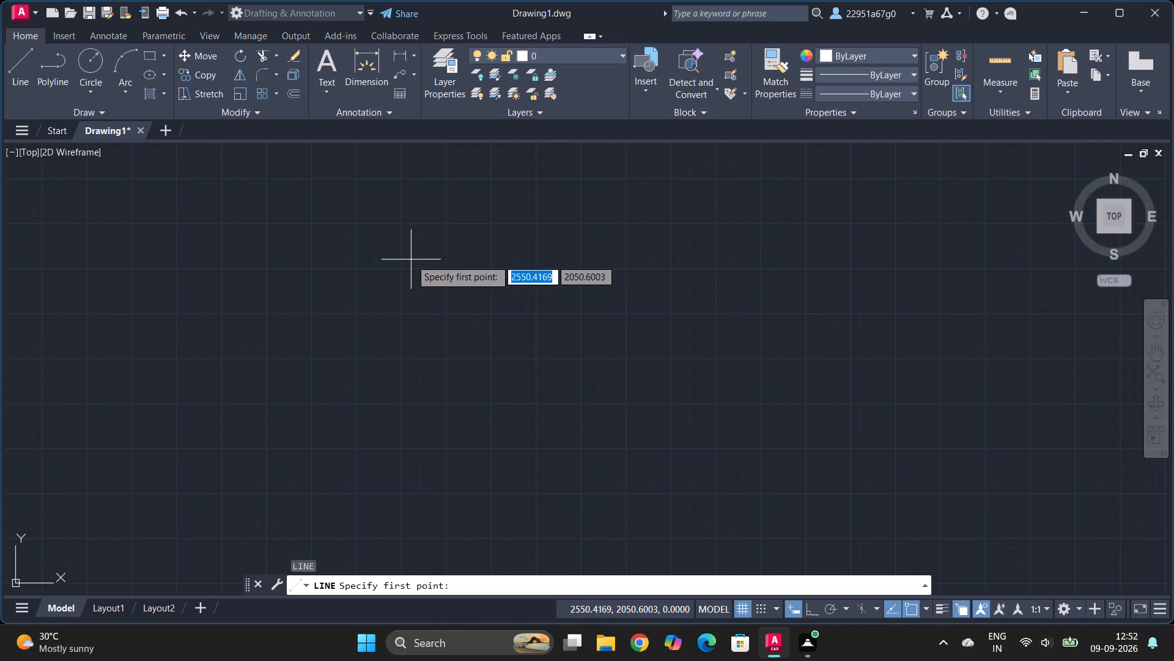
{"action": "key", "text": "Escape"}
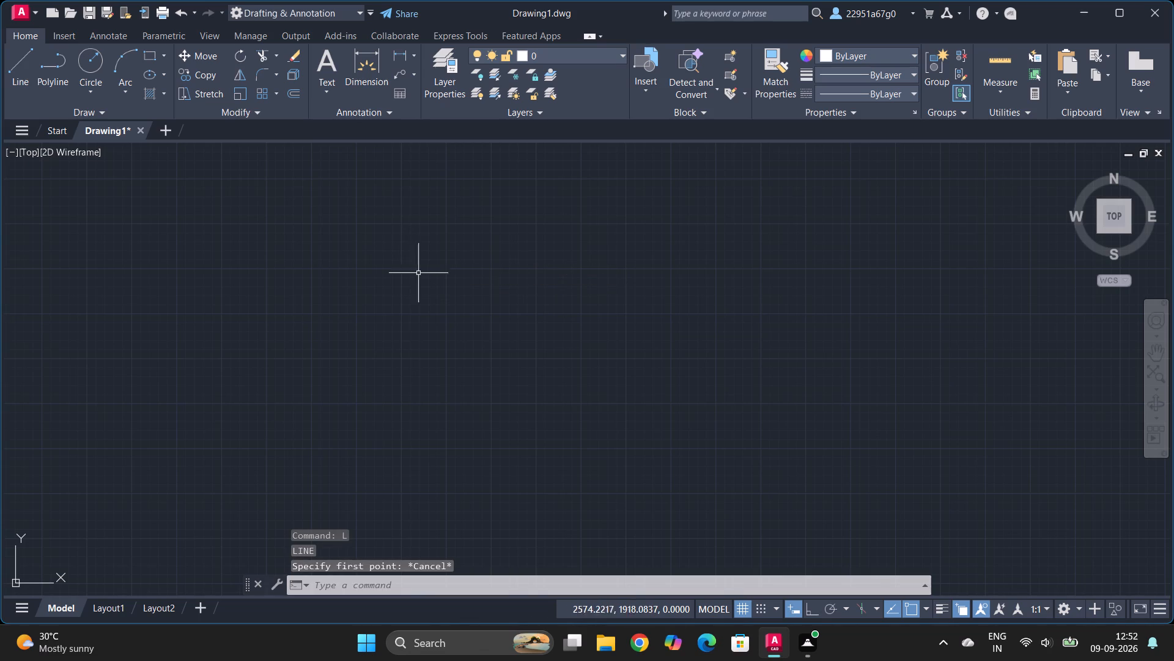
Configure the drawing units to the Architectural length type with an insertion scale in feet.
{"action": "type", "text": "units"}
{"action": "key", "text": "Return"}
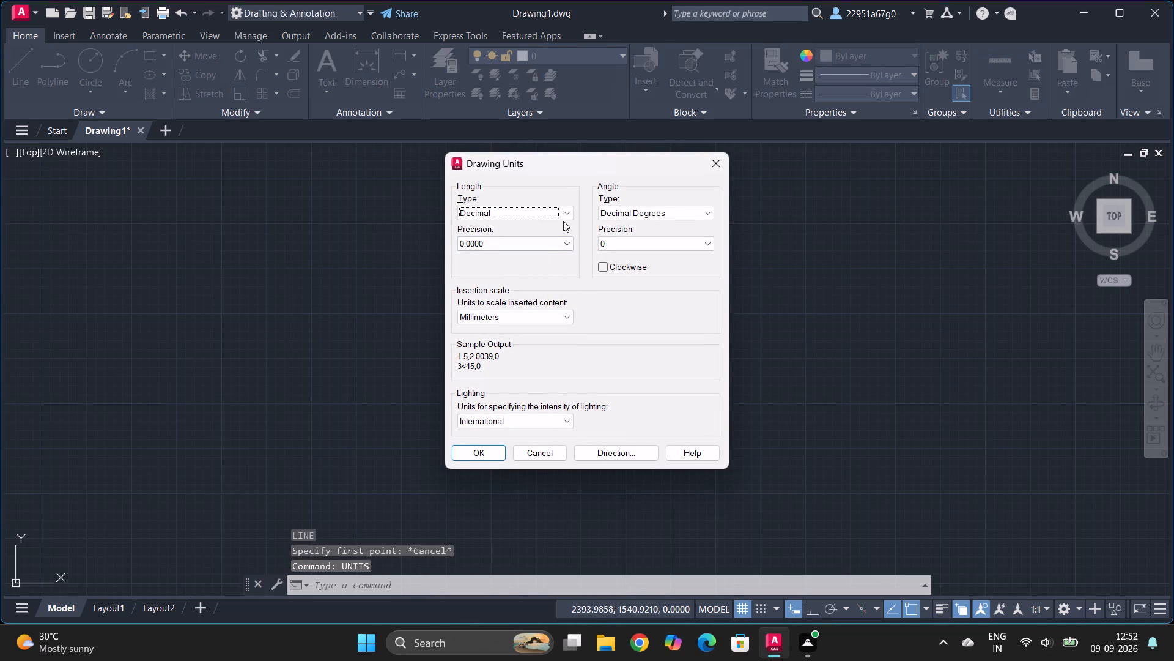
{"action": "left_click", "coordinate": [565, 214]}
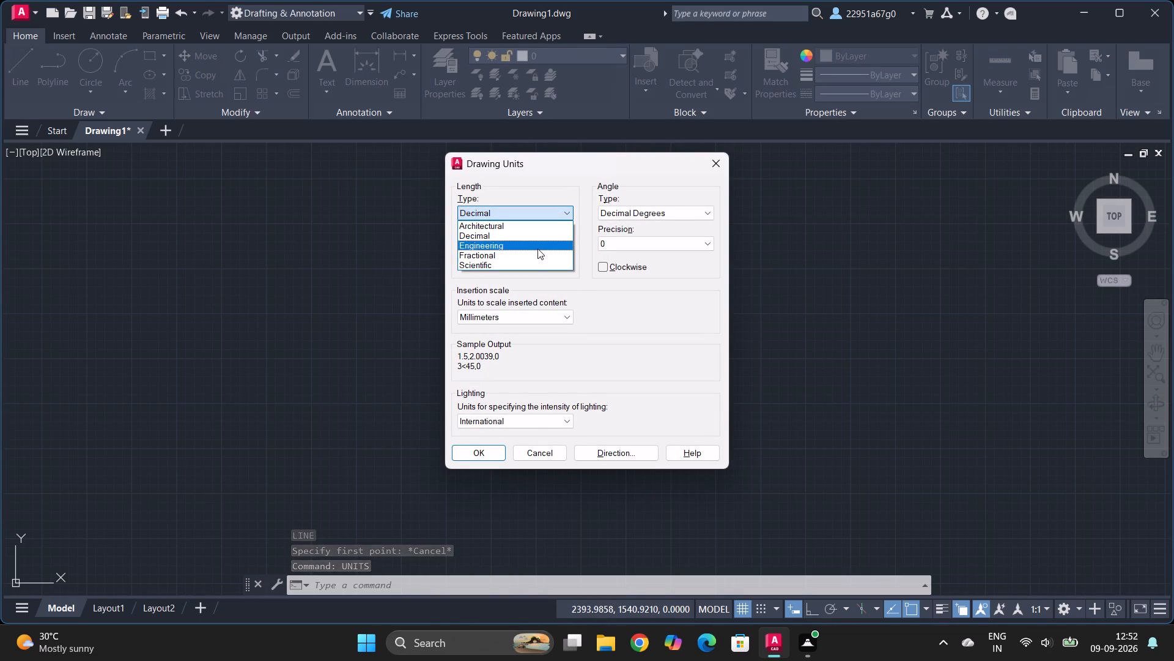
{"action": "left_click", "coordinate": [541, 227]}
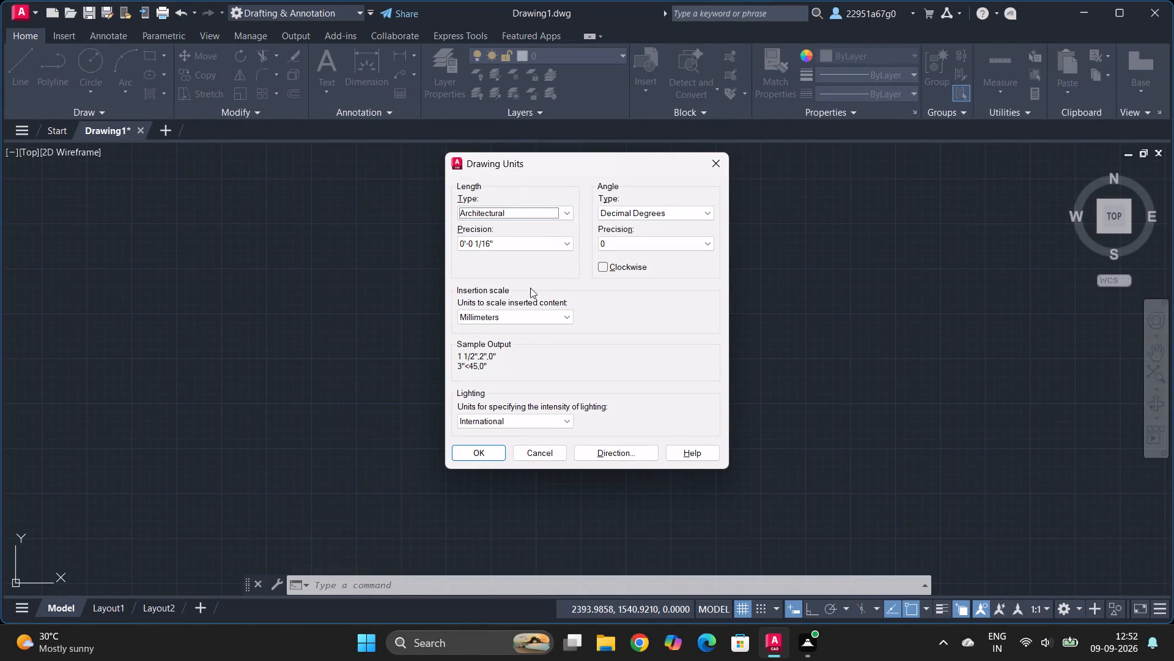
{"action": "left_click", "coordinate": [542, 315]}
{"action": "left_click", "coordinate": [534, 346]}
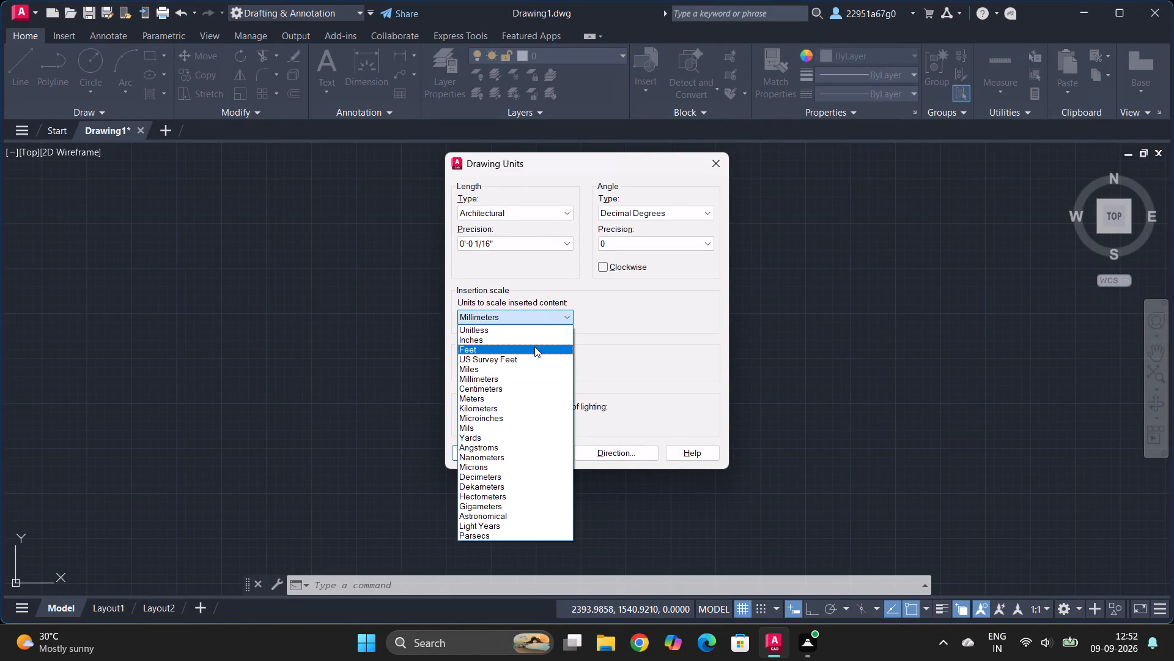
{"action": "left_click", "coordinate": [538, 214]}
{"action": "left_click", "coordinate": [533, 243]}
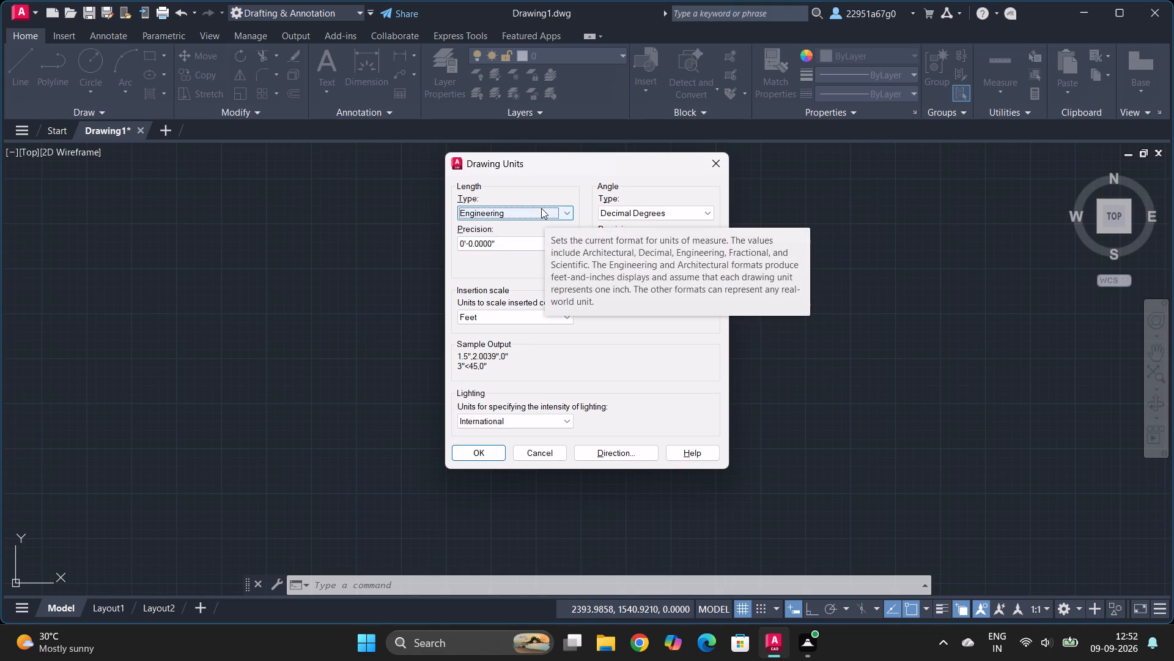
{"action": "left_click", "coordinate": [541, 208]}
{"action": "left_click", "coordinate": [526, 255]}
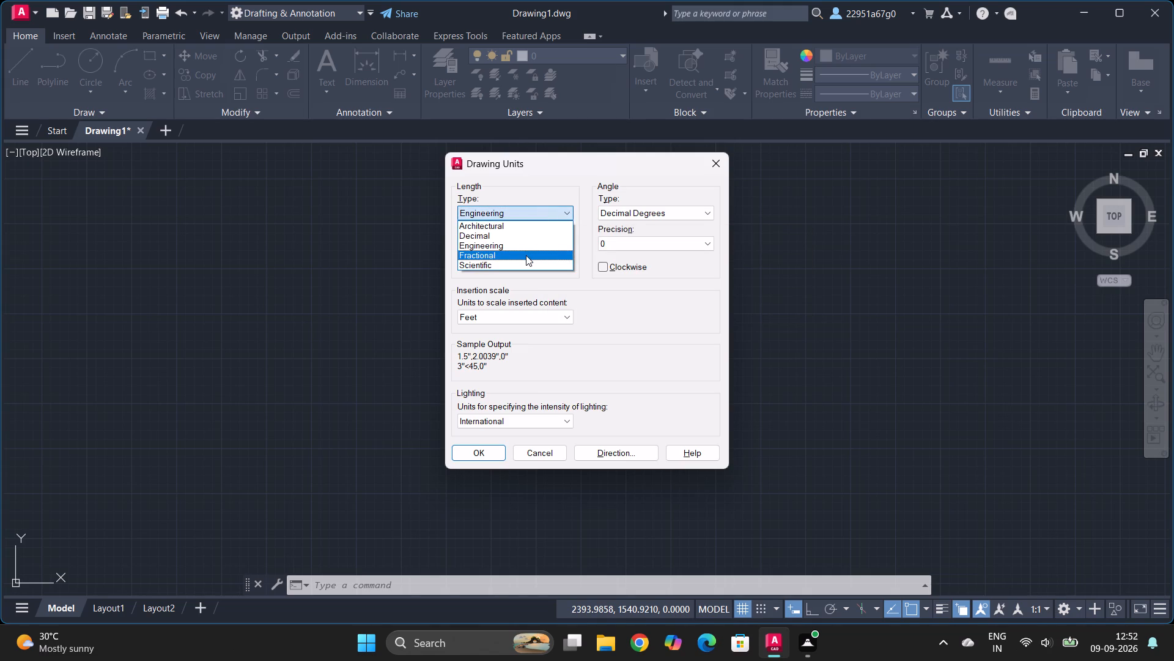
{"action": "left_click", "coordinate": [550, 220]}
{"action": "left_click", "coordinate": [549, 214]}
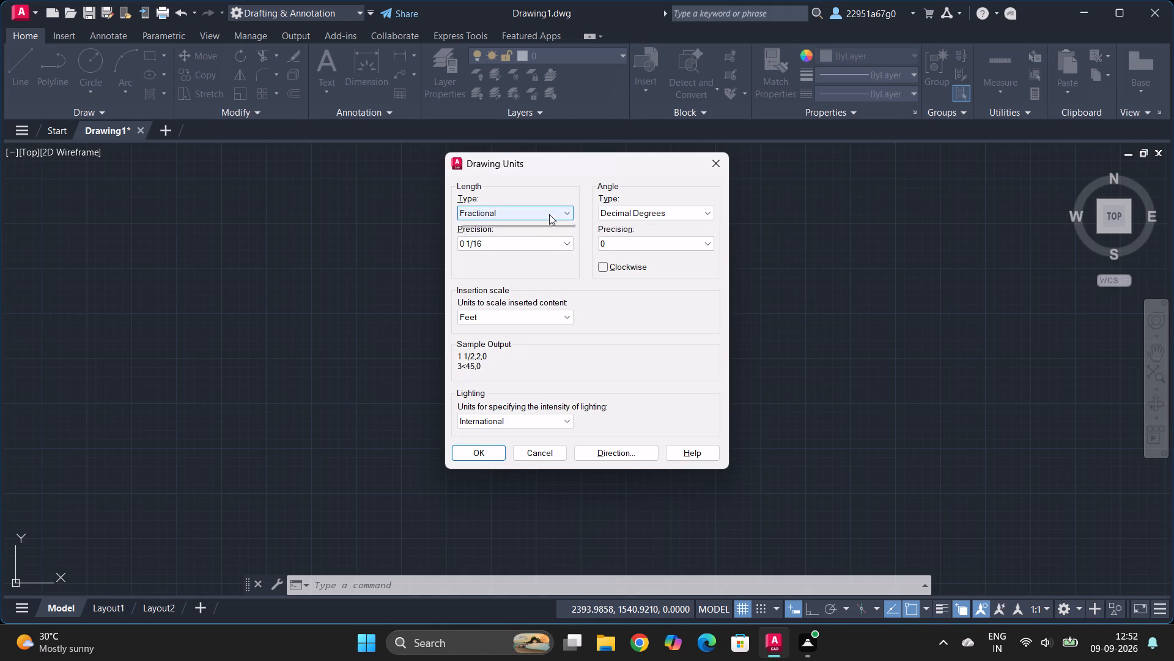
{"action": "left_click", "coordinate": [544, 222]}
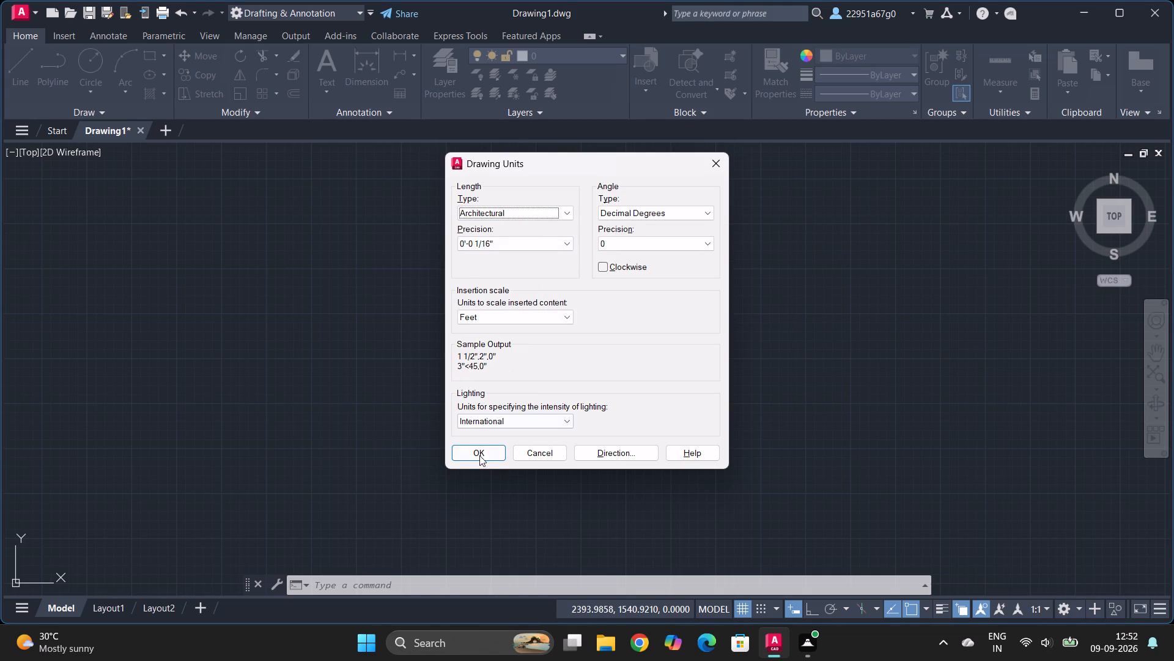
{"action": "left_click", "coordinate": [477, 457]}
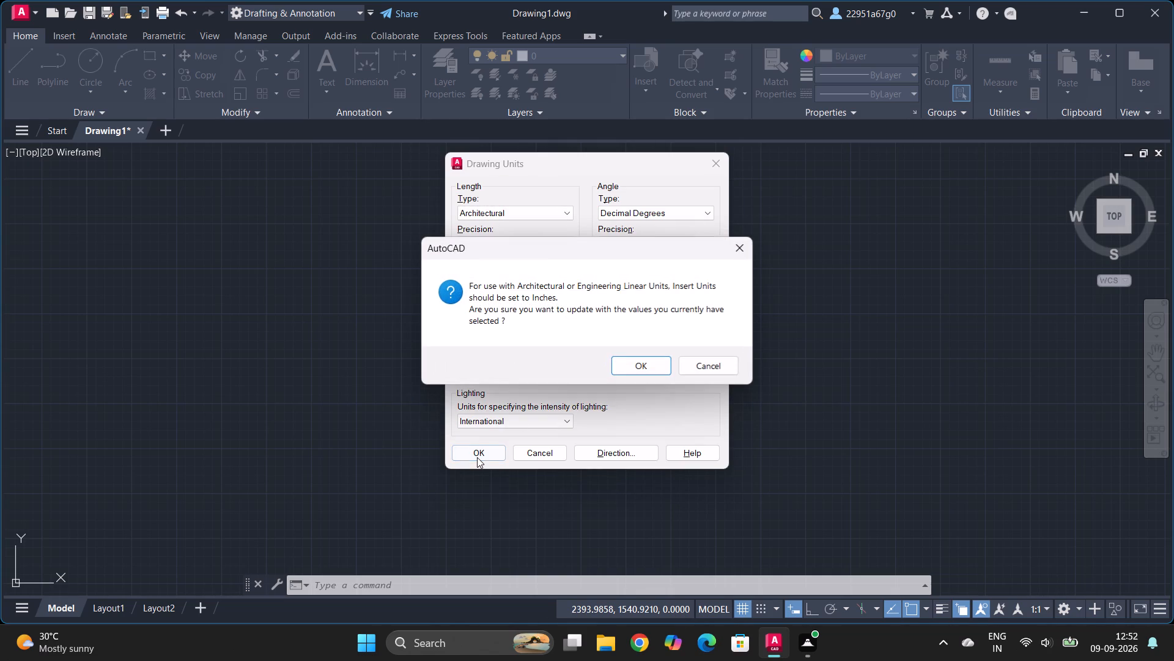
{"action": "left_click", "coordinate": [645, 362]}
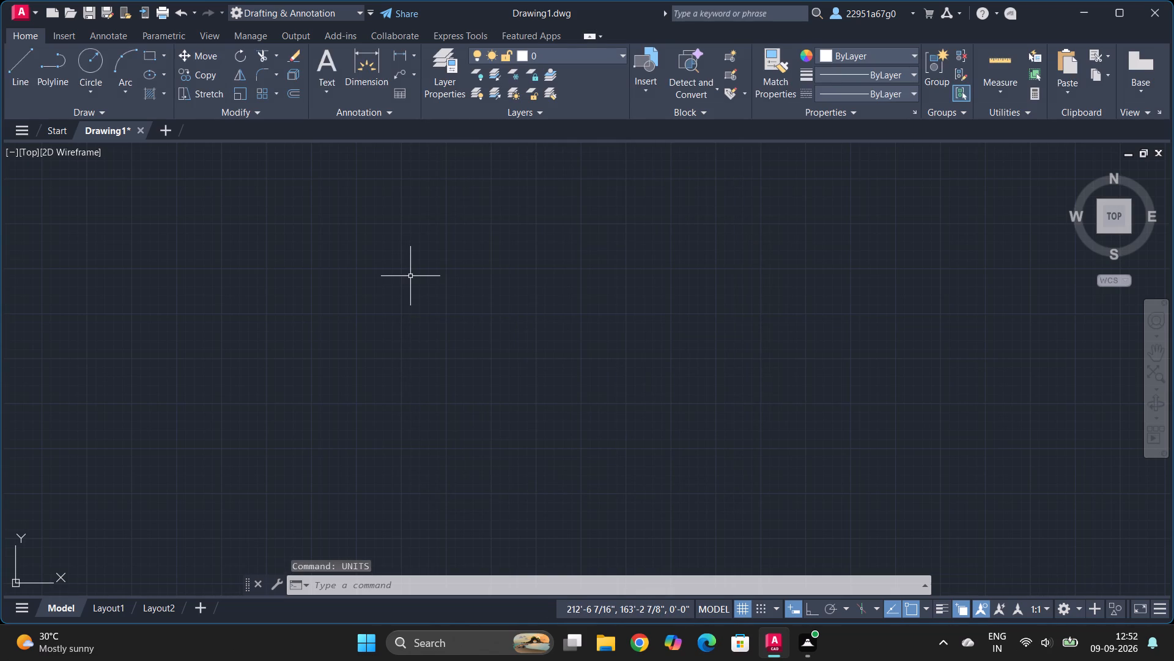
Draw a horizontal 30' line segment toward the east on layer 0, with Ortho mode turned on.
{"action": "key", "text": "l"}
{"action": "key", "text": "Return"}
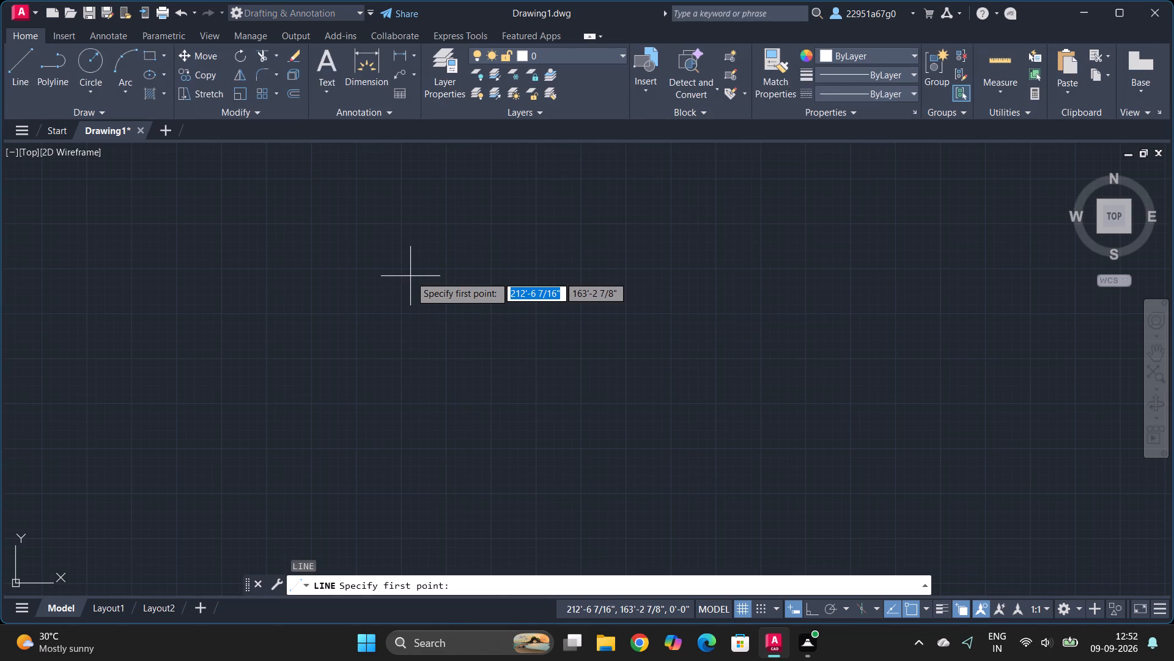
{"action": "left_click", "coordinate": [410, 276]}
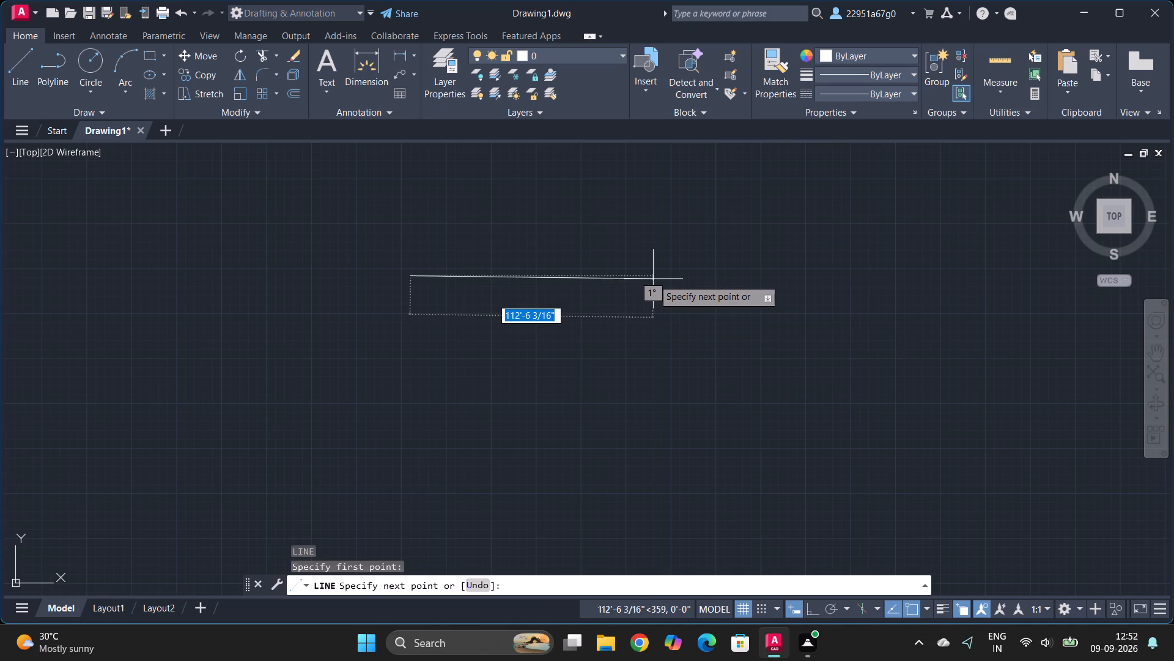
{"action": "left_click", "coordinate": [810, 604]}
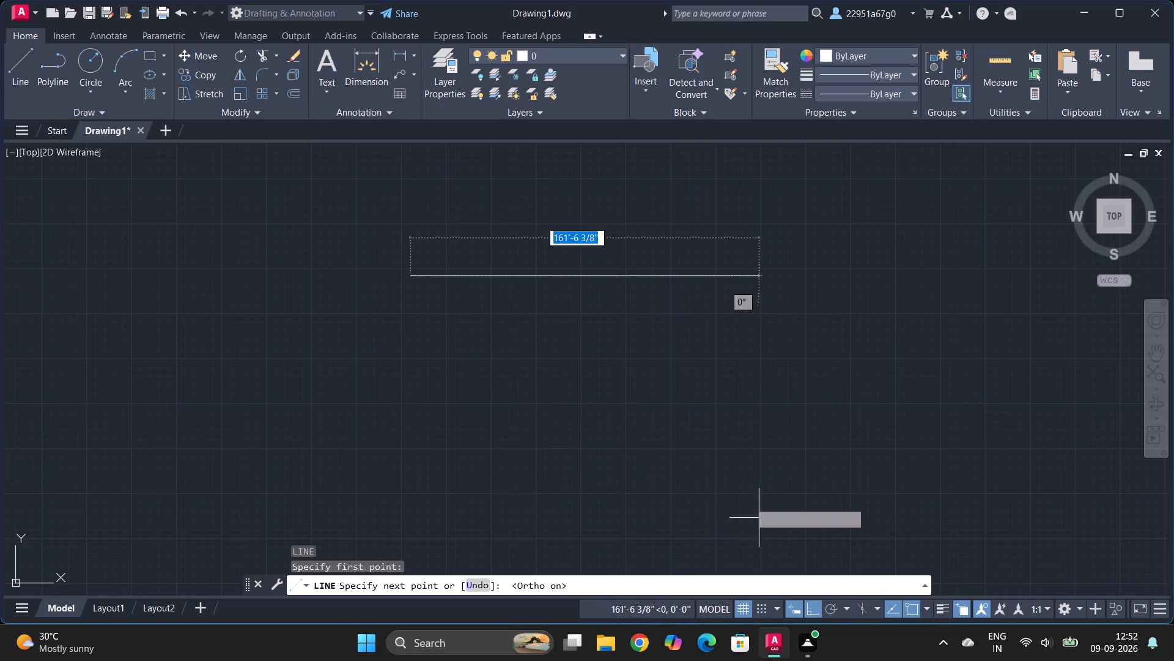
{"action": "type", "text": "30"}
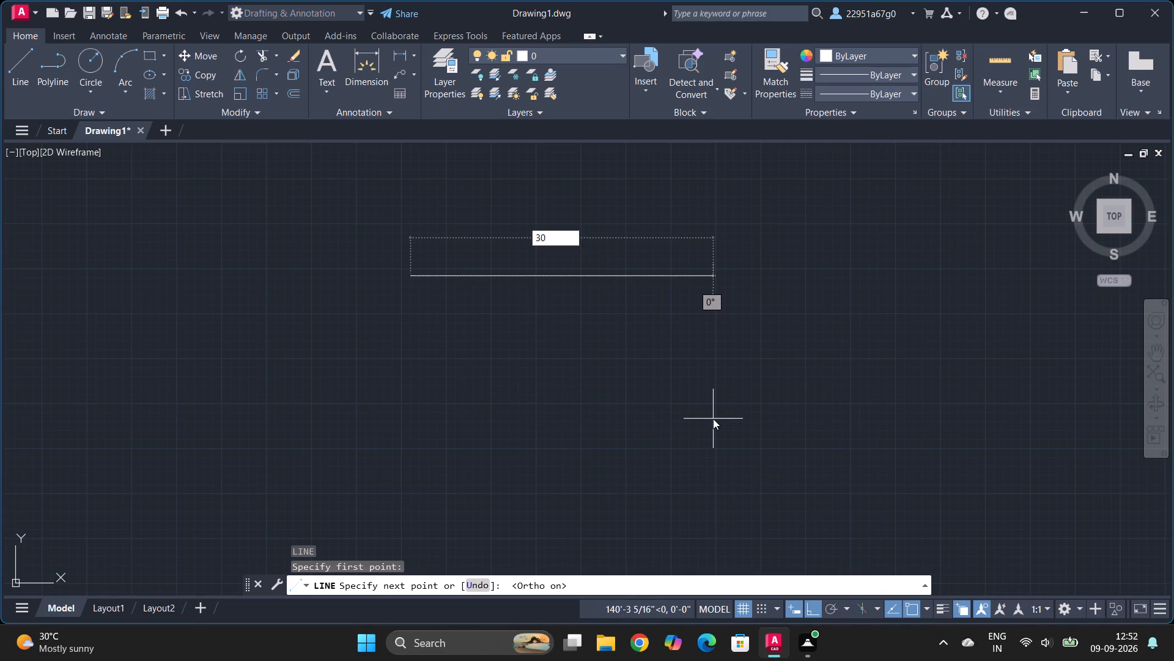
{"action": "key", "text": "apostrophe"}
{"action": "key", "text": "Return"}
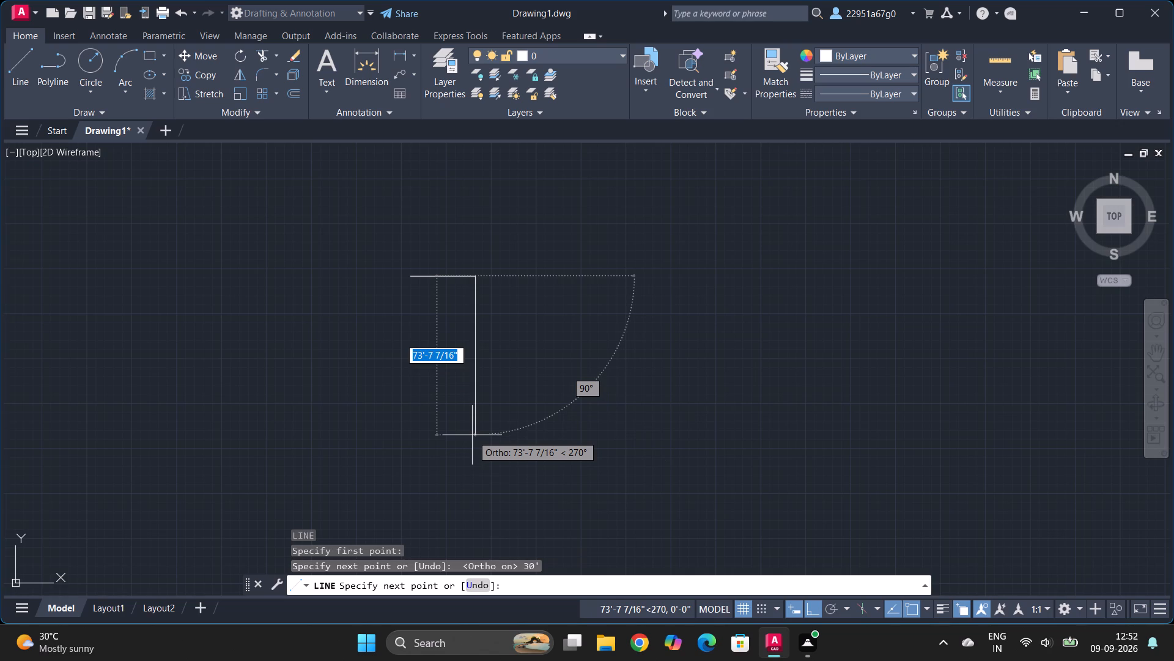
Complete the rectangular outline with a 50' segment south and a 30' segment west, closing it back to the start point.
{"action": "type", "text": "50'"}
{"action": "key", "text": "Return"}
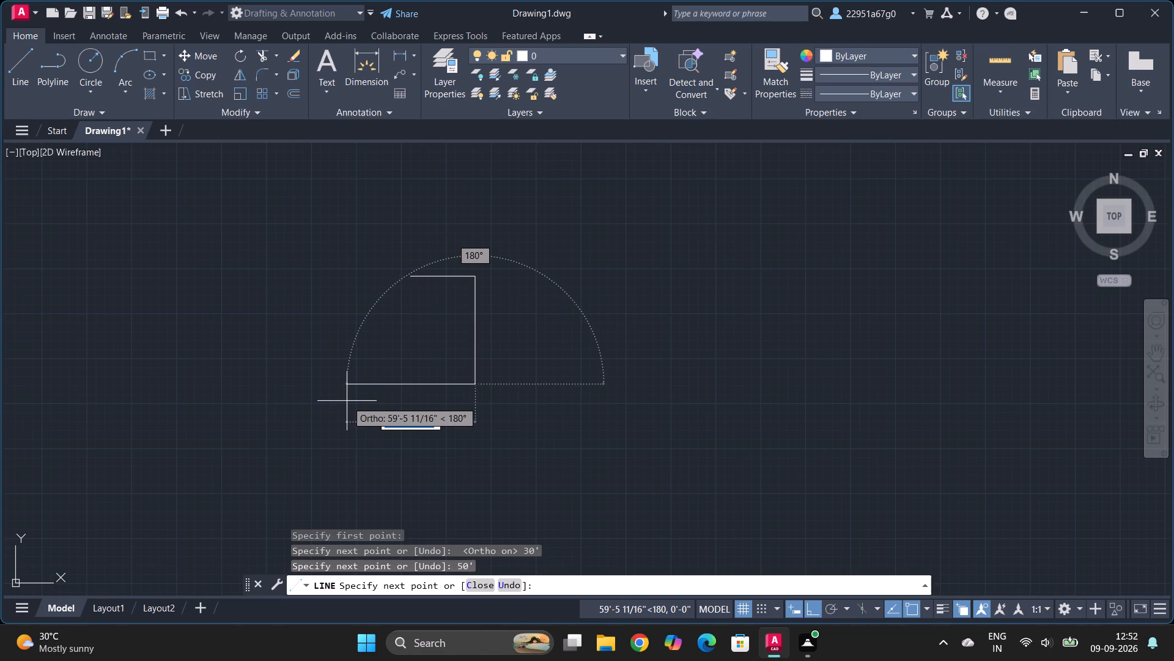
{"action": "type", "text": "30'"}
{"action": "key", "text": "Return"}
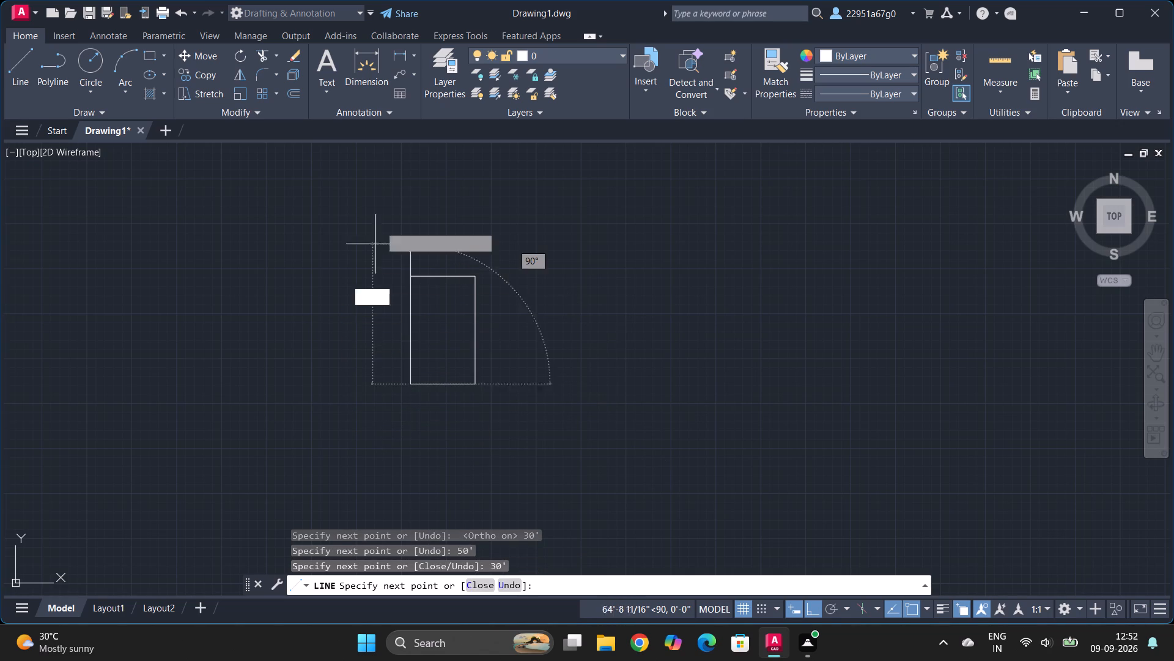
{"action": "key", "text": "c"}
{"action": "key", "text": "Return"}
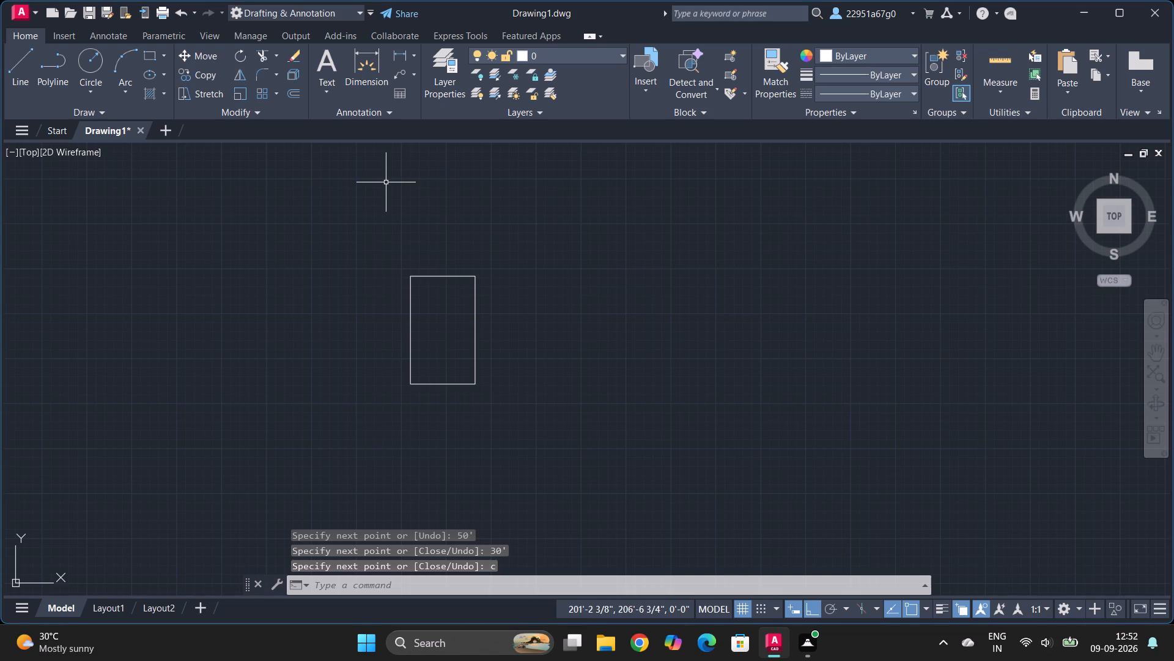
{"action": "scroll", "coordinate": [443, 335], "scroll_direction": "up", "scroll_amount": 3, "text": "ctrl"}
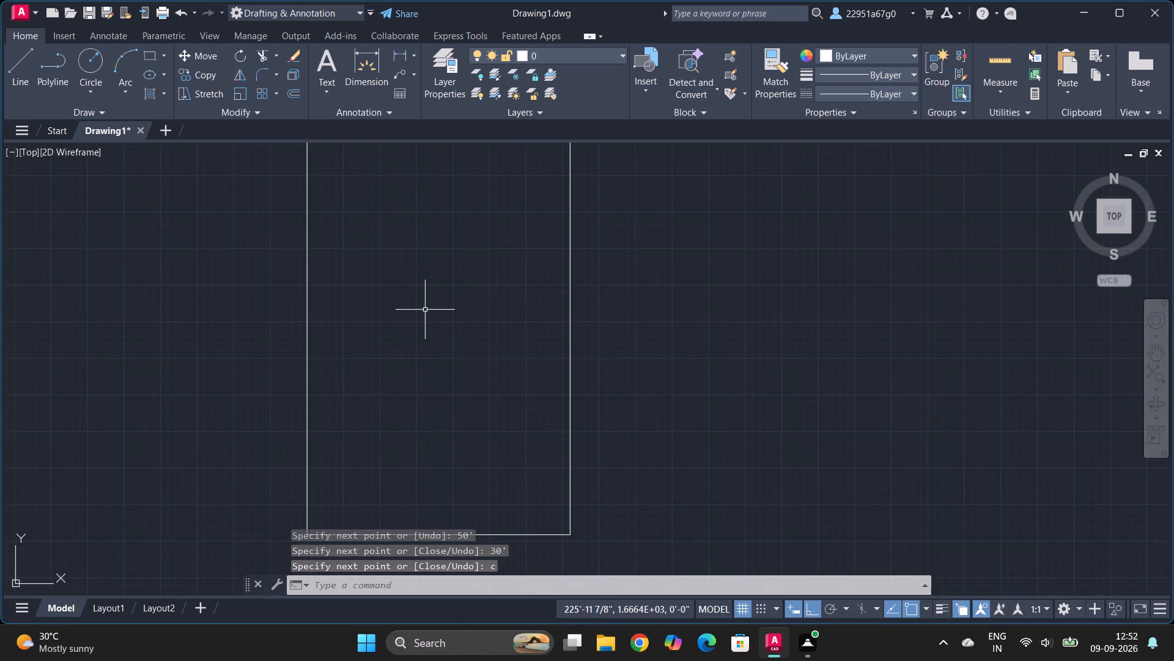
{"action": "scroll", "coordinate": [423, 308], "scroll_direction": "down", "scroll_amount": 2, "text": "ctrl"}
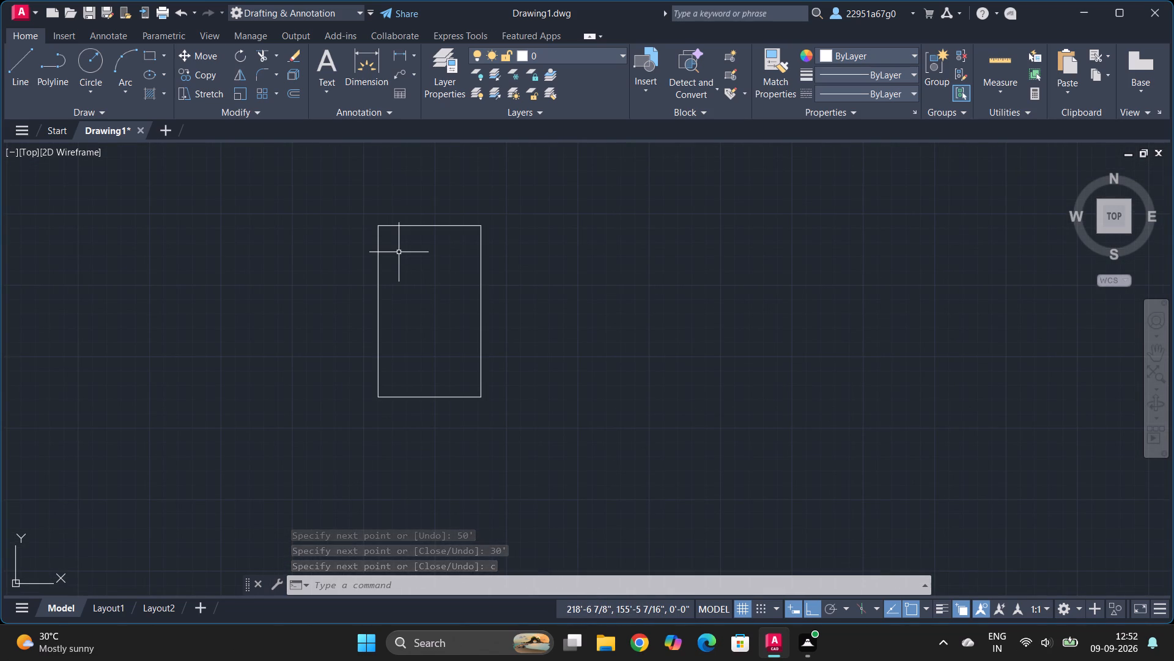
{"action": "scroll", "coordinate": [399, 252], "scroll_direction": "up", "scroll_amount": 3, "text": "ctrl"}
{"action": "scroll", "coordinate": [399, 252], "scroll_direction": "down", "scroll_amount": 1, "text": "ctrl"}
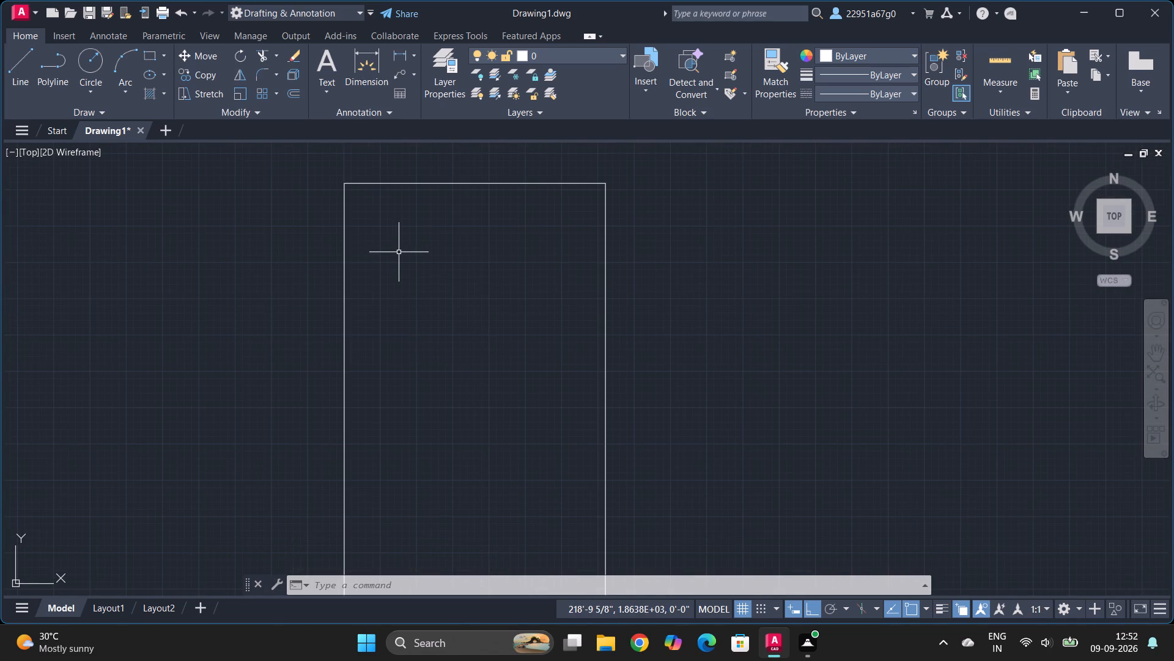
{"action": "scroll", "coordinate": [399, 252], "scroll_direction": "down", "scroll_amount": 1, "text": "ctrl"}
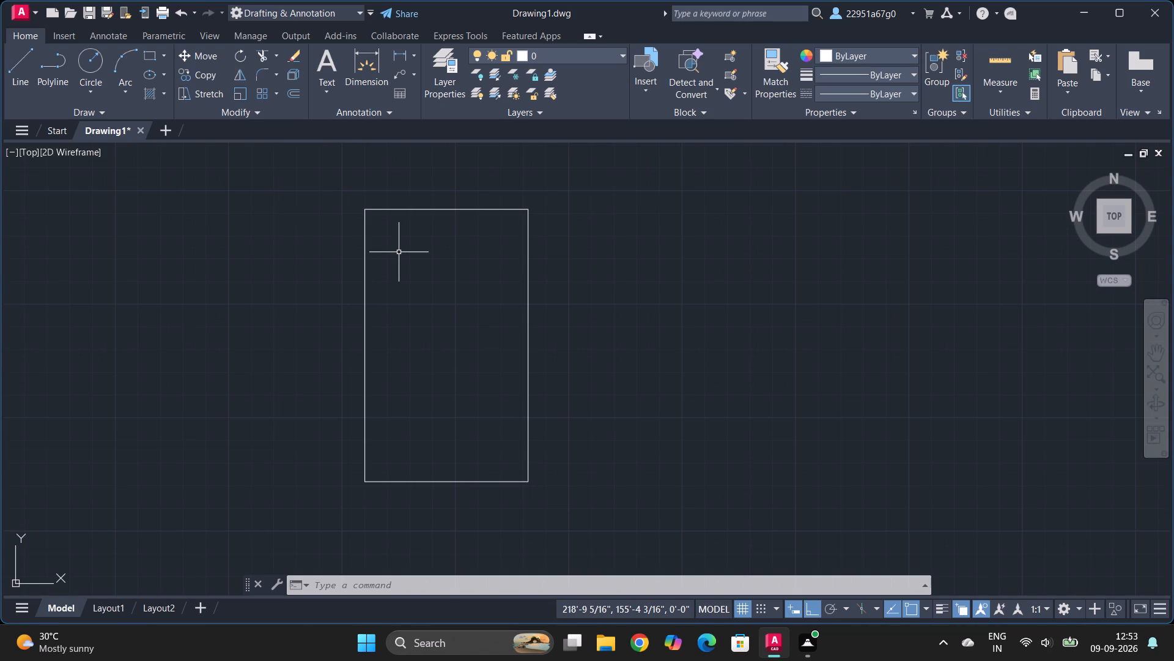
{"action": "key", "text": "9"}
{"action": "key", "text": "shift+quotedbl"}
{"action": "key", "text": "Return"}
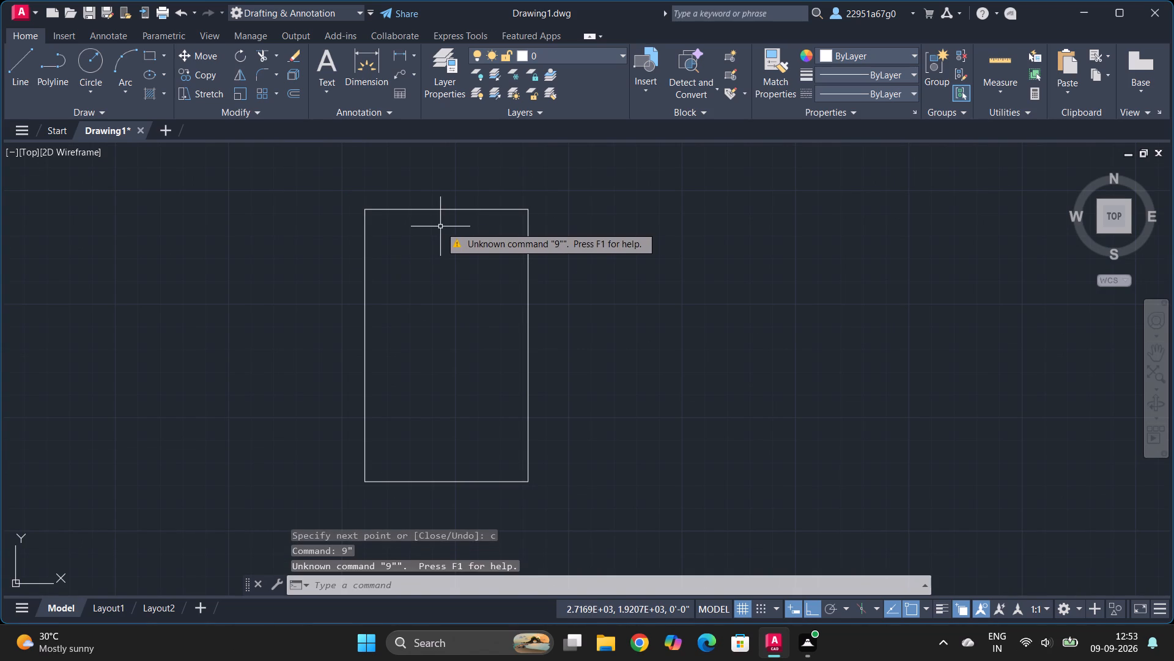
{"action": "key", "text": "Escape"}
Offset all four sides of the rectangle 9" inward to form the outer wall thickness.
{"action": "key", "text": "o"}
{"action": "key", "text": "Return"}
{"action": "key", "text": "9"}
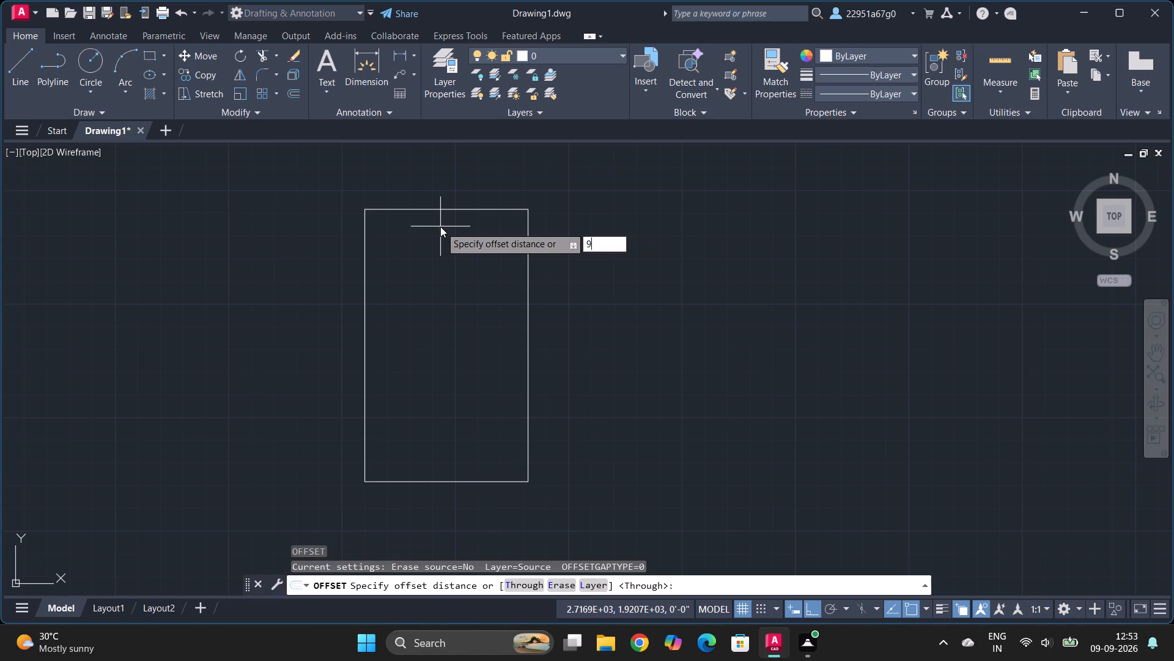
{"action": "key", "text": "shift+quotedbl"}
{"action": "key", "text": "Return"}
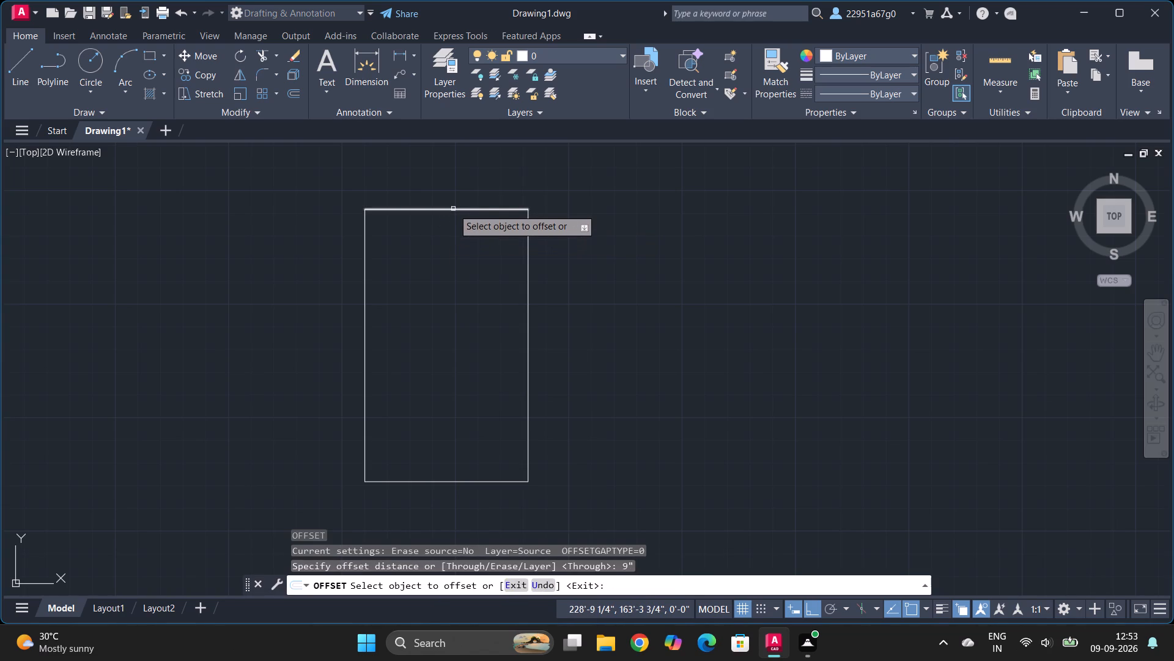
{"action": "left_click", "coordinate": [453, 209]}
{"action": "left_click_drag", "start_coordinate": [453, 246], "coordinate": [529, 262]}
{"action": "left_click_drag", "start_coordinate": [529, 262], "coordinate": [511, 263]}
{"action": "left_click", "coordinate": [511, 263]}
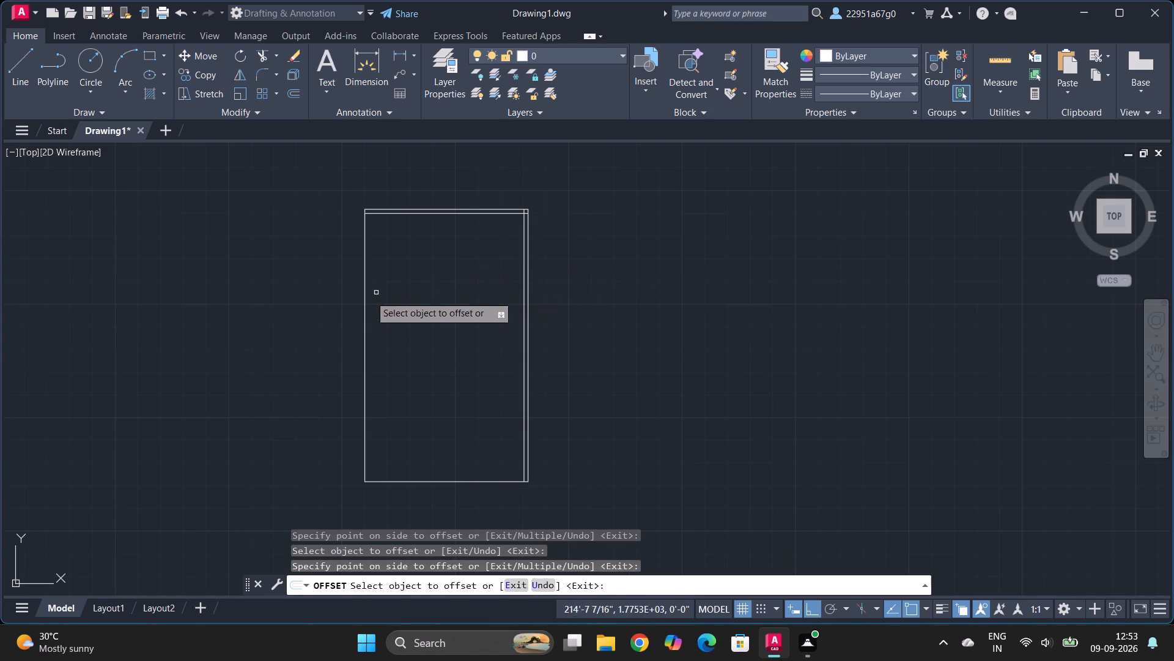
{"action": "left_click_drag", "start_coordinate": [365, 298], "coordinate": [402, 308]}
{"action": "left_click_drag", "start_coordinate": [402, 308], "coordinate": [435, 477]}
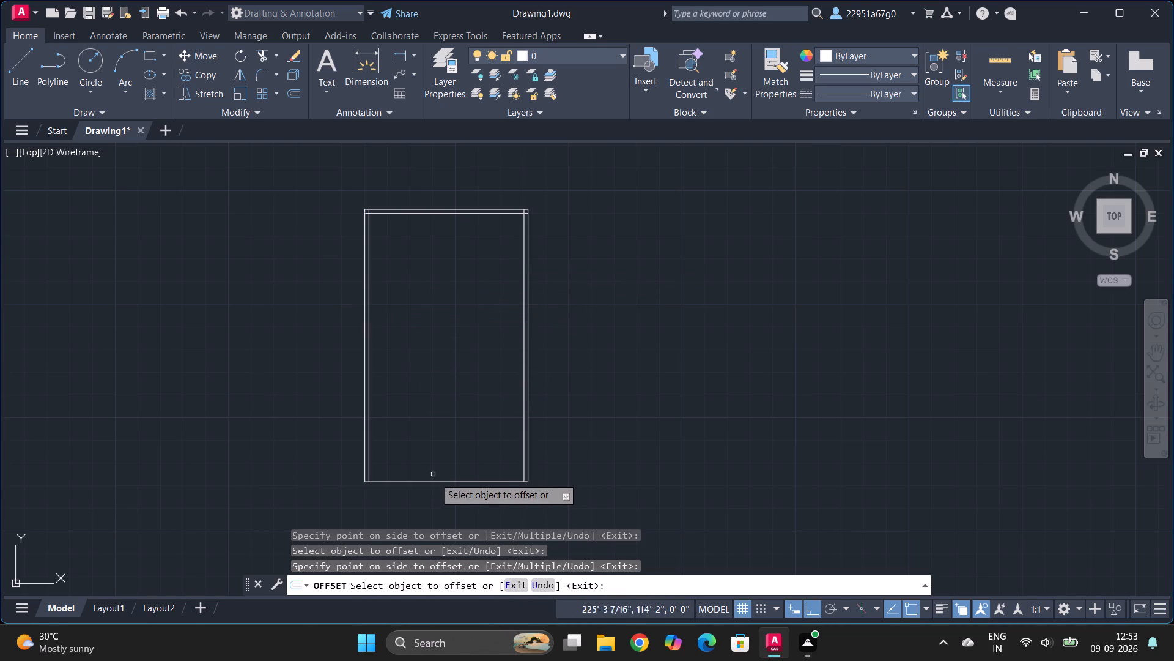
{"action": "left_click_drag", "start_coordinate": [435, 477], "coordinate": [437, 482]}
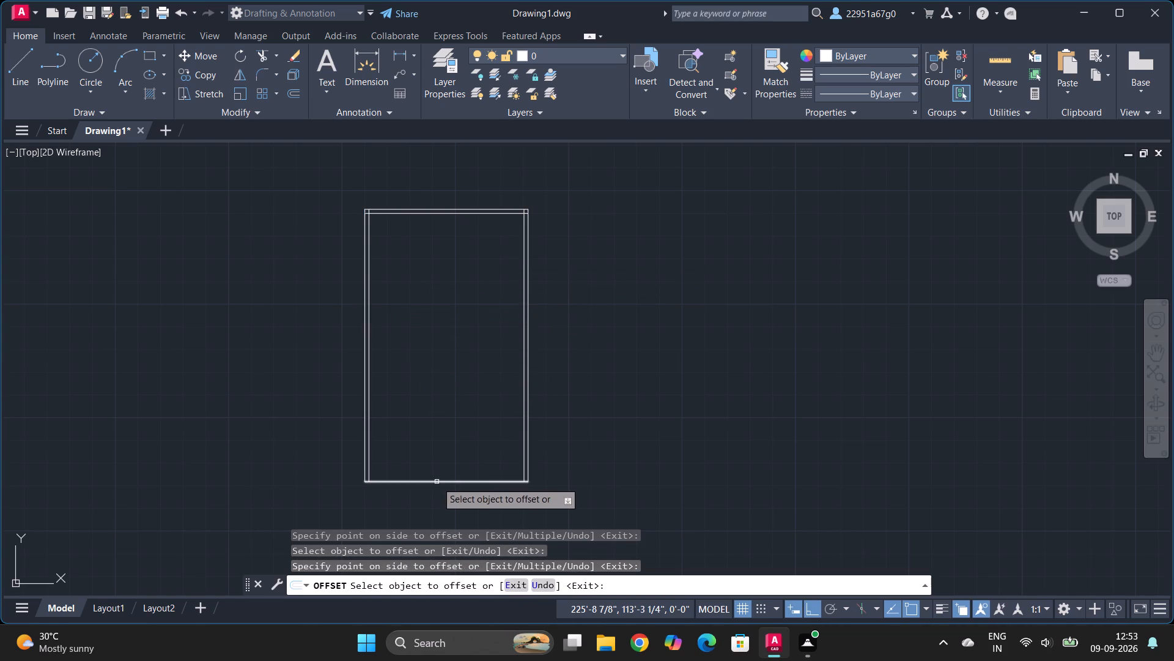
{"action": "left_click_drag", "start_coordinate": [437, 482], "coordinate": [437, 430]}
{"action": "left_click", "coordinate": [437, 430]}
{"action": "key", "text": "Escape"}
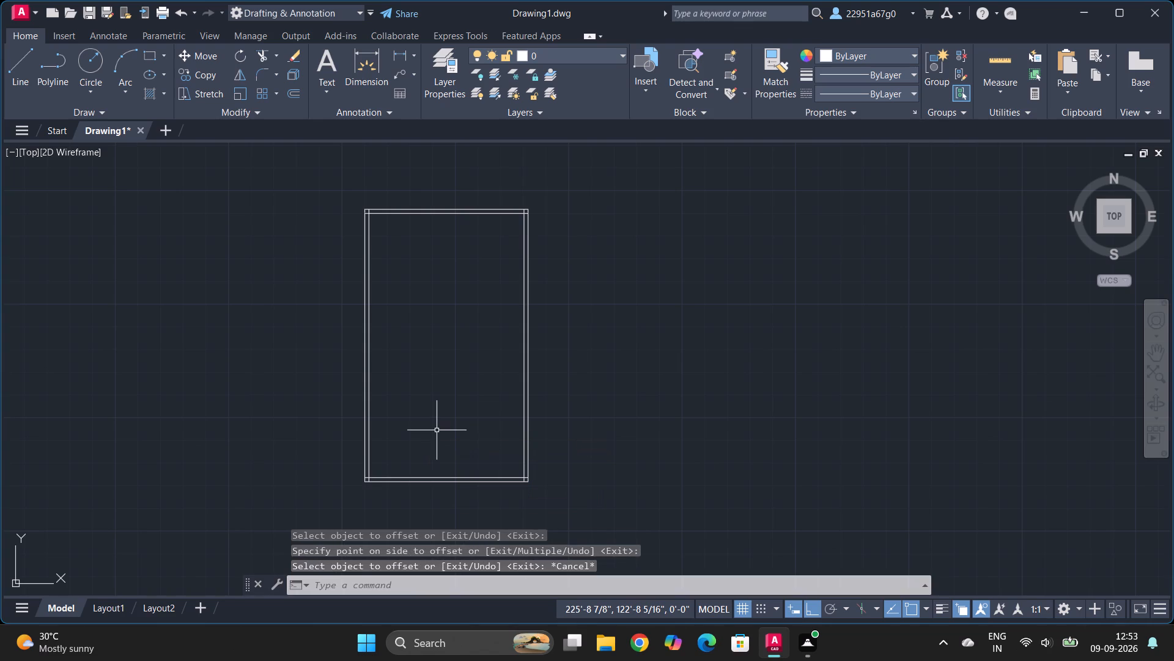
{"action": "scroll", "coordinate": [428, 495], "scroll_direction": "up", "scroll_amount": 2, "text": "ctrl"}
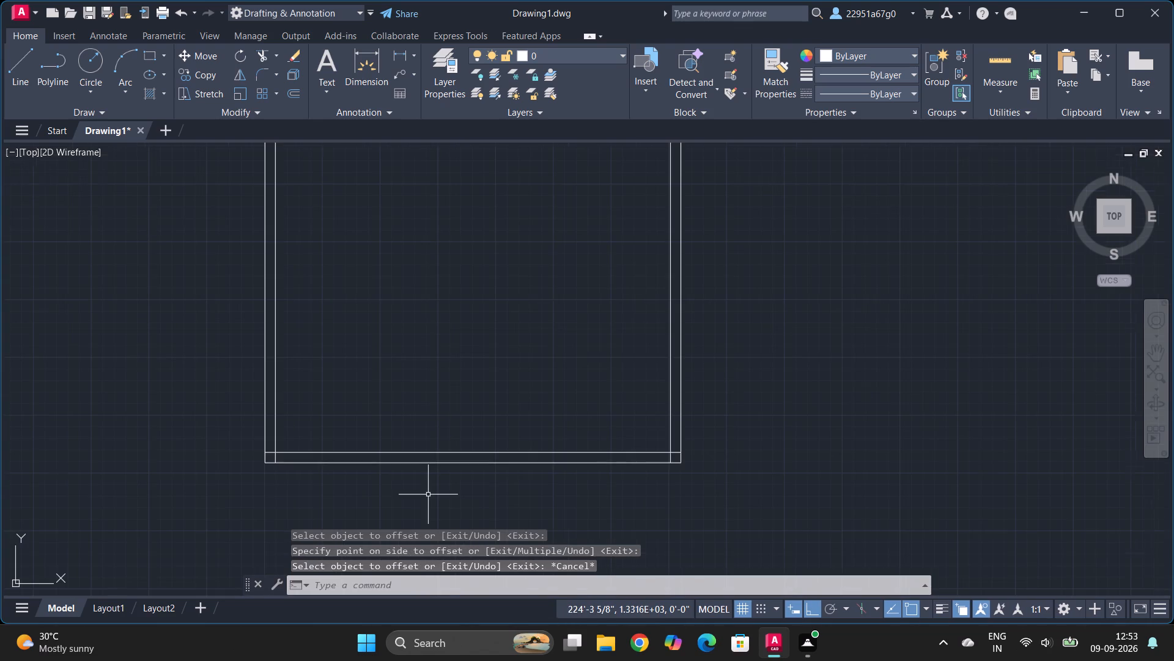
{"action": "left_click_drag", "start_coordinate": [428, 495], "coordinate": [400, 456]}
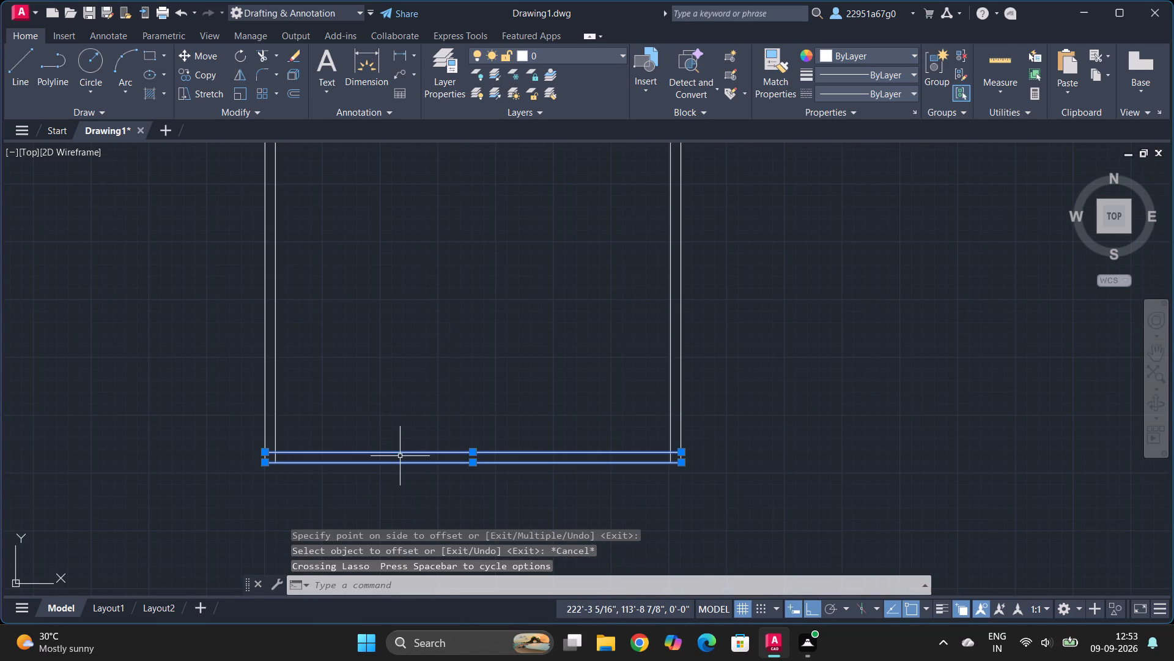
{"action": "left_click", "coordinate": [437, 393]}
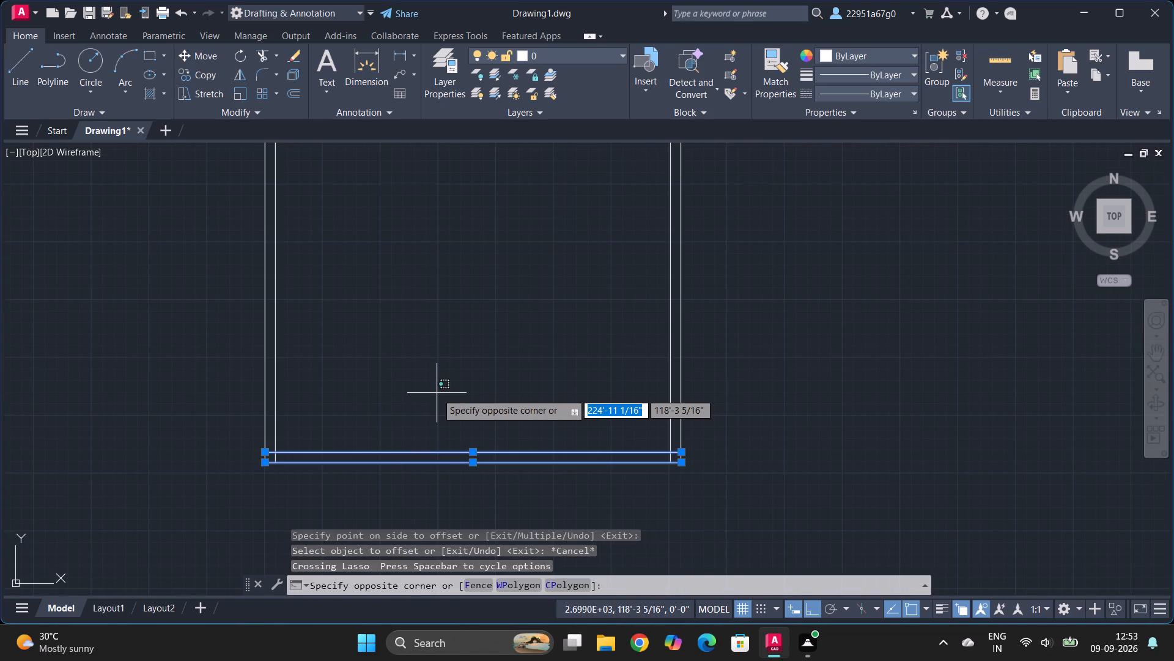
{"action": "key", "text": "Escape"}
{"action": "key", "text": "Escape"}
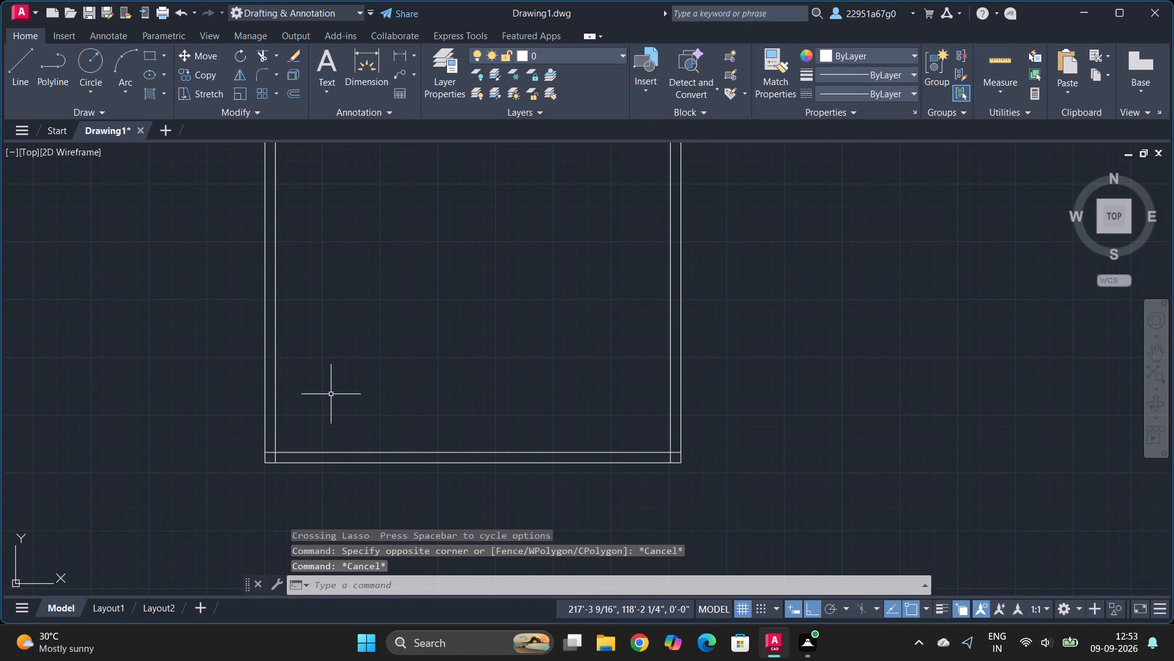
Trim the overlapping inner wall line ends at the two lower corners of the outline.
{"action": "type", "text": "tr"}
{"action": "key", "text": "Return"}
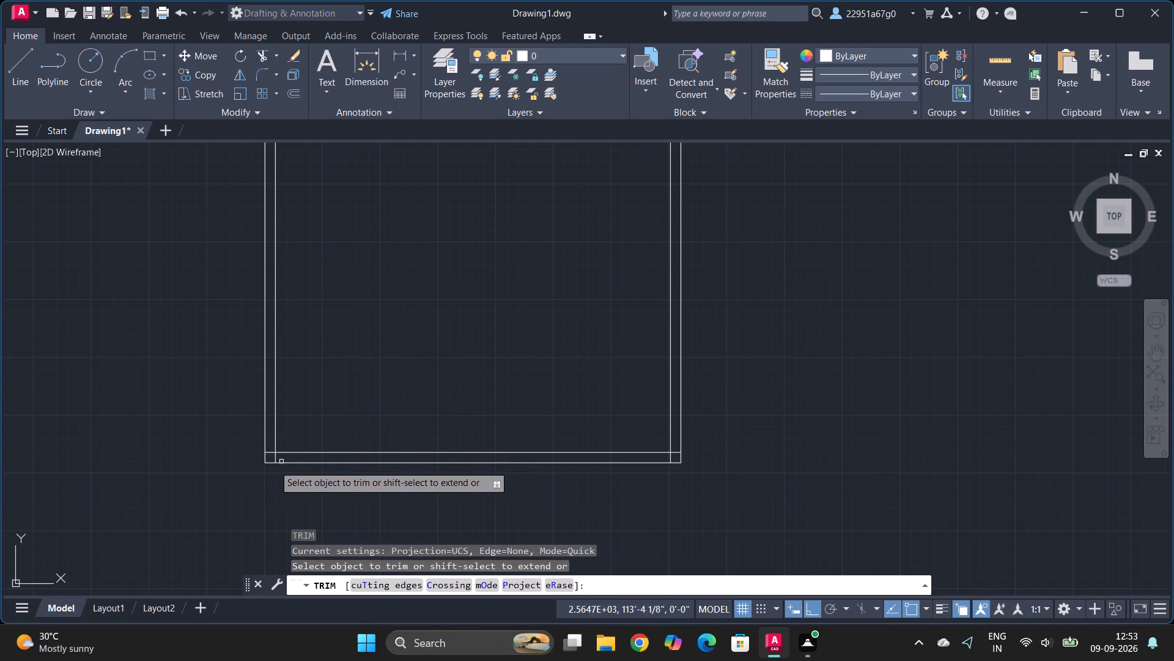
{"action": "scroll", "coordinate": [263, 474], "scroll_direction": "up", "scroll_amount": 3, "text": "ctrl"}
{"action": "left_click_drag", "start_coordinate": [283, 349], "coordinate": [342, 420]}
{"action": "scroll", "coordinate": [342, 420], "scroll_direction": "down", "scroll_amount": 4, "text": "ctrl"}
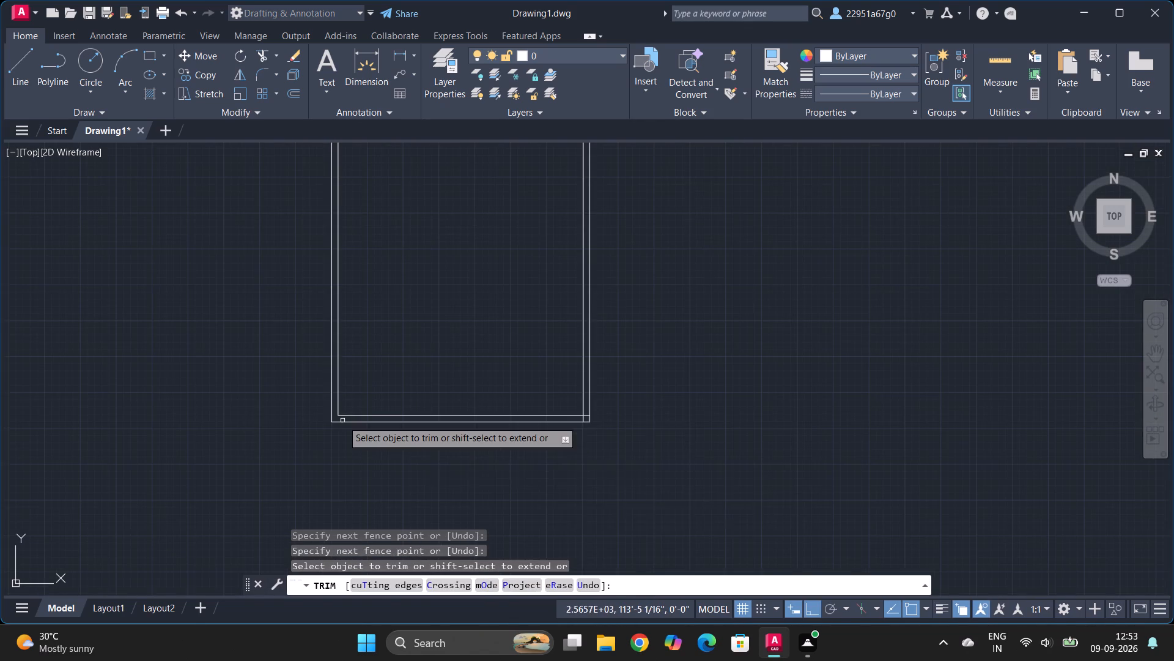
{"action": "scroll", "coordinate": [589, 420], "scroll_direction": "up", "scroll_amount": 5, "text": "ctrl"}
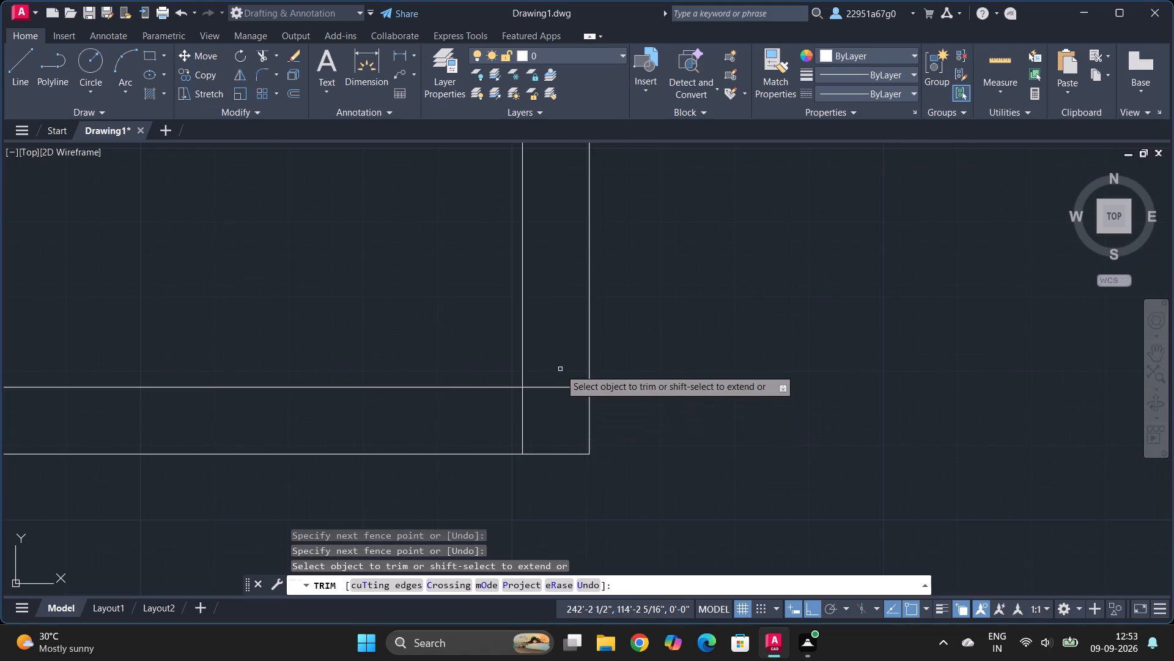
{"action": "left_click_drag", "start_coordinate": [560, 369], "coordinate": [508, 435]}
{"action": "scroll", "coordinate": [508, 435], "scroll_direction": "down", "scroll_amount": 4, "text": "ctrl"}
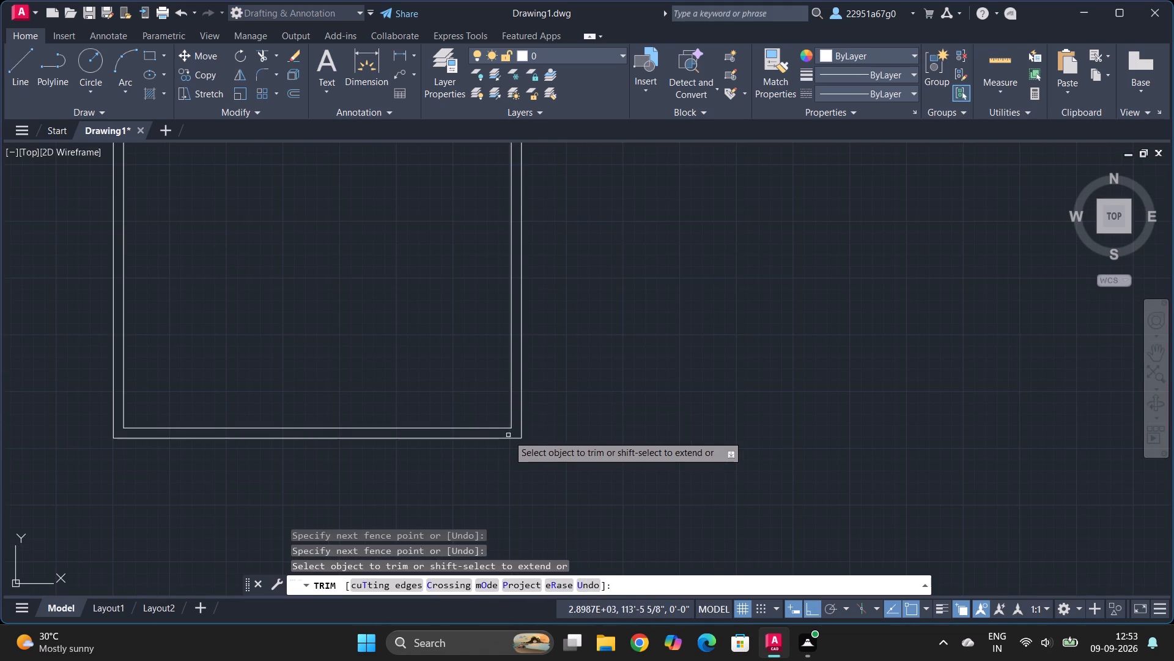
Trim the overlapping inner wall line ends at the two upper corners of the outline and finish trimming.
{"action": "scroll", "coordinate": [506, 321], "scroll_direction": "down", "scroll_amount": 3, "text": "ctrl"}
{"action": "scroll", "coordinate": [497, 176], "scroll_direction": "up", "scroll_amount": 3, "text": "ctrl"}
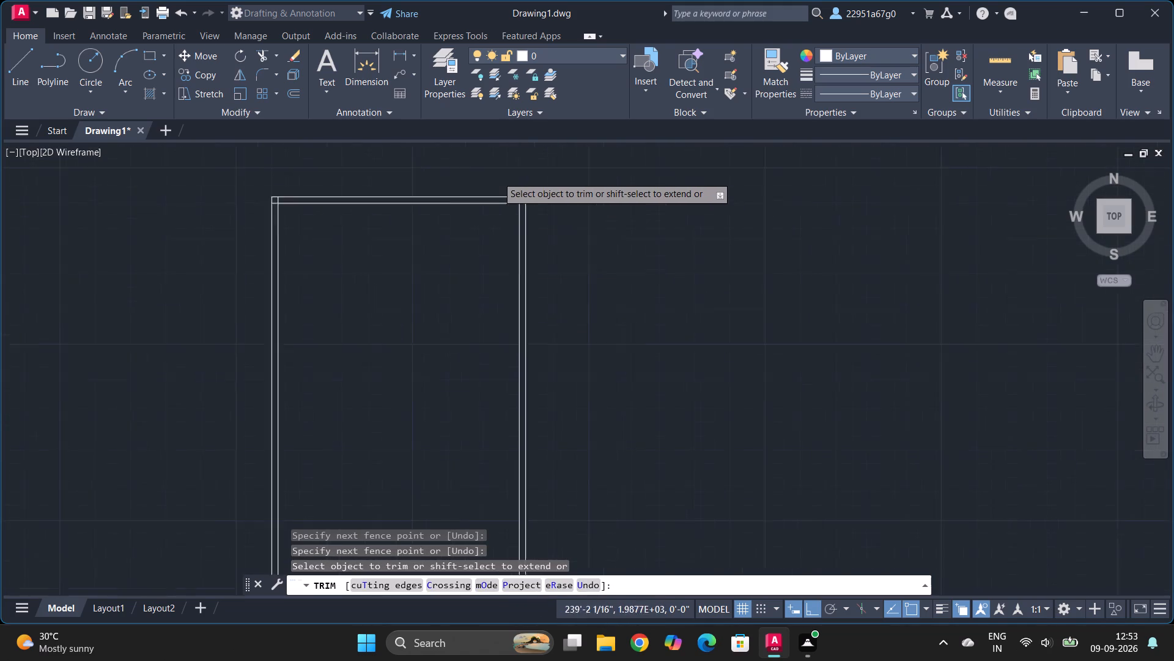
{"action": "scroll", "coordinate": [497, 176], "scroll_direction": "up", "scroll_amount": 2, "text": "ctrl"}
{"action": "left_click_drag", "start_coordinate": [566, 274], "coordinate": [594, 279]}
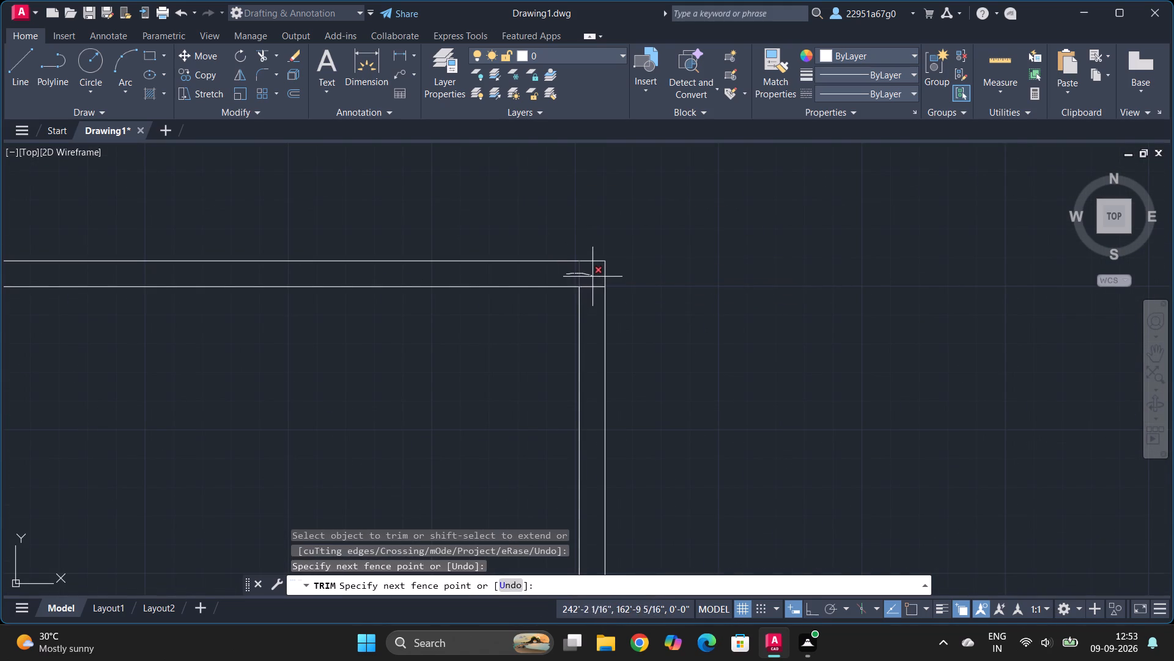
{"action": "left_click_drag", "start_coordinate": [594, 279], "coordinate": [597, 302]}
{"action": "scroll", "coordinate": [597, 302], "scroll_direction": "down", "scroll_amount": 5, "text": "ctrl"}
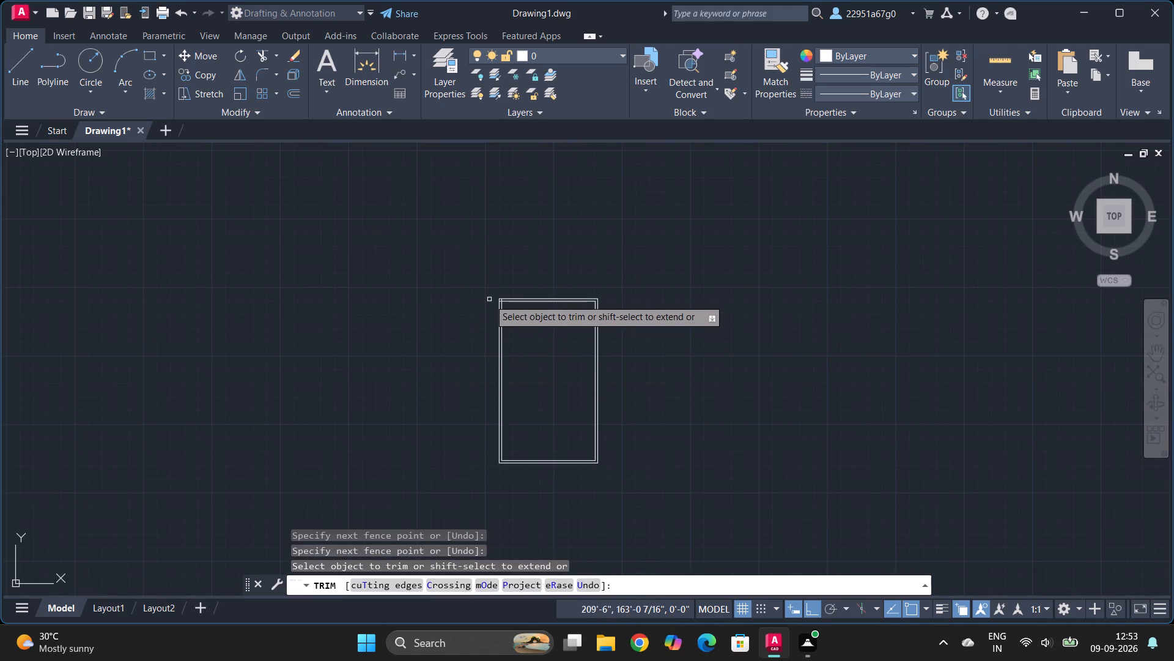
{"action": "scroll", "coordinate": [489, 299], "scroll_direction": "up", "scroll_amount": 6, "text": "ctrl"}
{"action": "scroll", "coordinate": [489, 299], "scroll_direction": "right", "scroll_amount": 1}
{"action": "left_click_drag", "start_coordinate": [691, 320], "coordinate": [660, 322]}
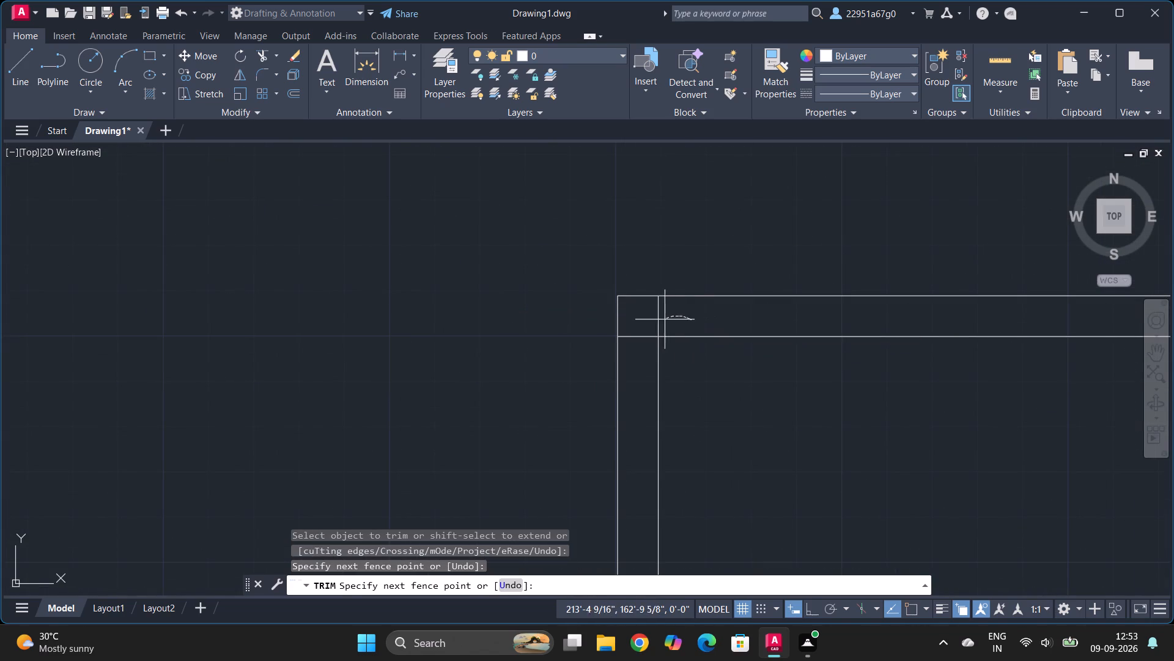
{"action": "left_click_drag", "start_coordinate": [660, 322], "coordinate": [645, 364]}
{"action": "key", "text": "Escape"}
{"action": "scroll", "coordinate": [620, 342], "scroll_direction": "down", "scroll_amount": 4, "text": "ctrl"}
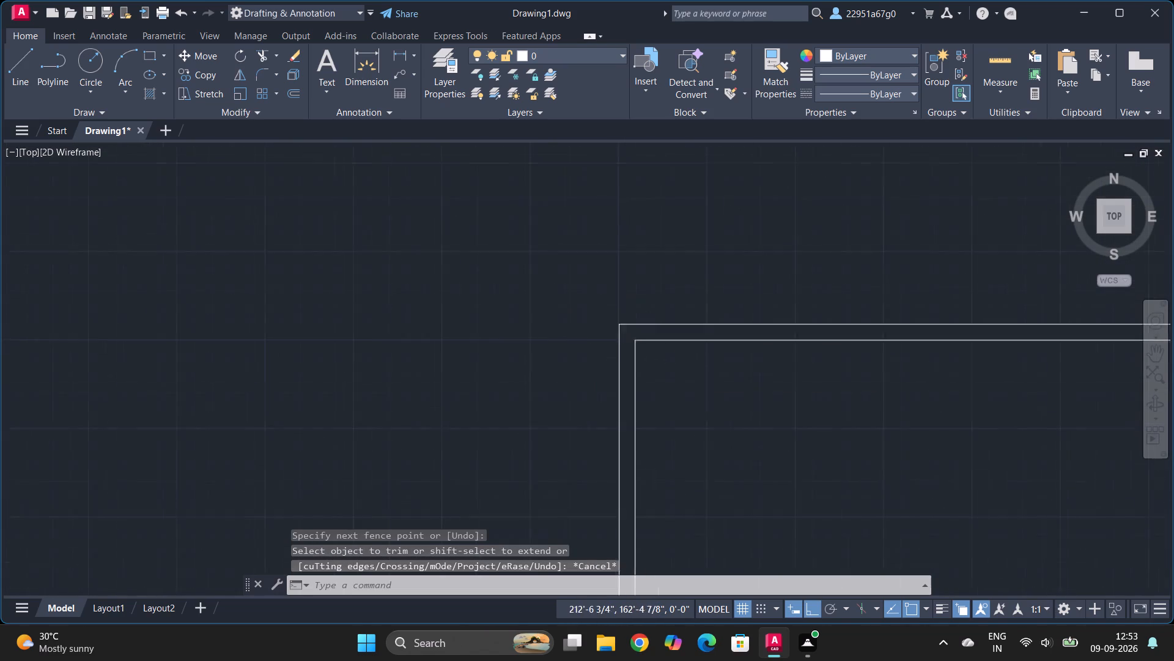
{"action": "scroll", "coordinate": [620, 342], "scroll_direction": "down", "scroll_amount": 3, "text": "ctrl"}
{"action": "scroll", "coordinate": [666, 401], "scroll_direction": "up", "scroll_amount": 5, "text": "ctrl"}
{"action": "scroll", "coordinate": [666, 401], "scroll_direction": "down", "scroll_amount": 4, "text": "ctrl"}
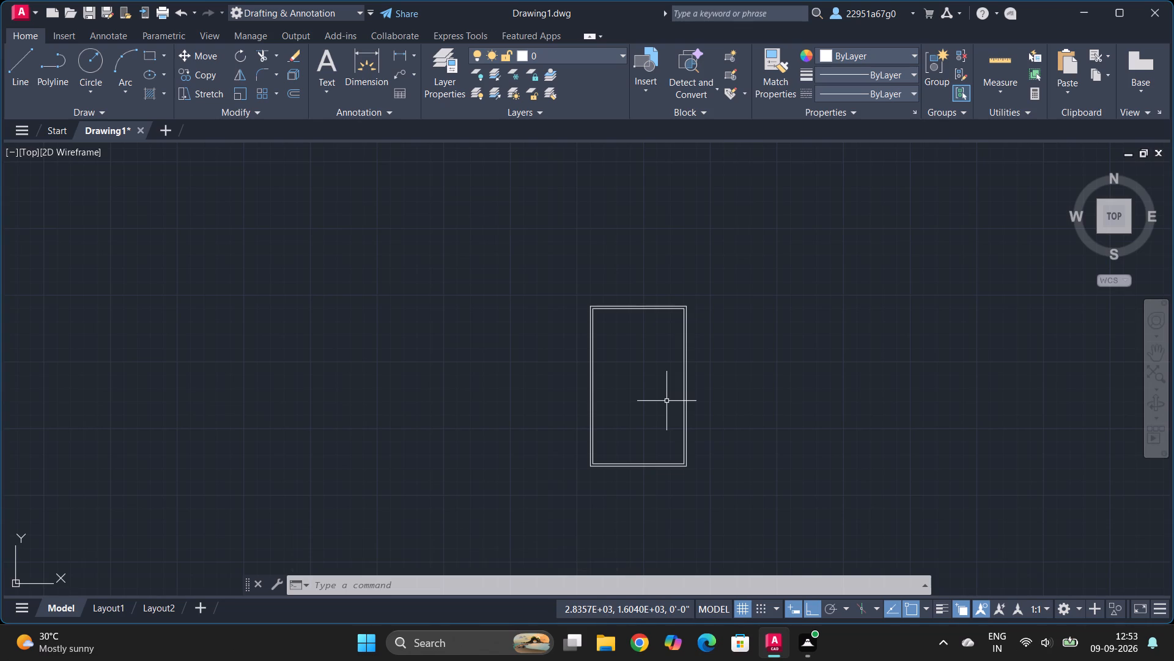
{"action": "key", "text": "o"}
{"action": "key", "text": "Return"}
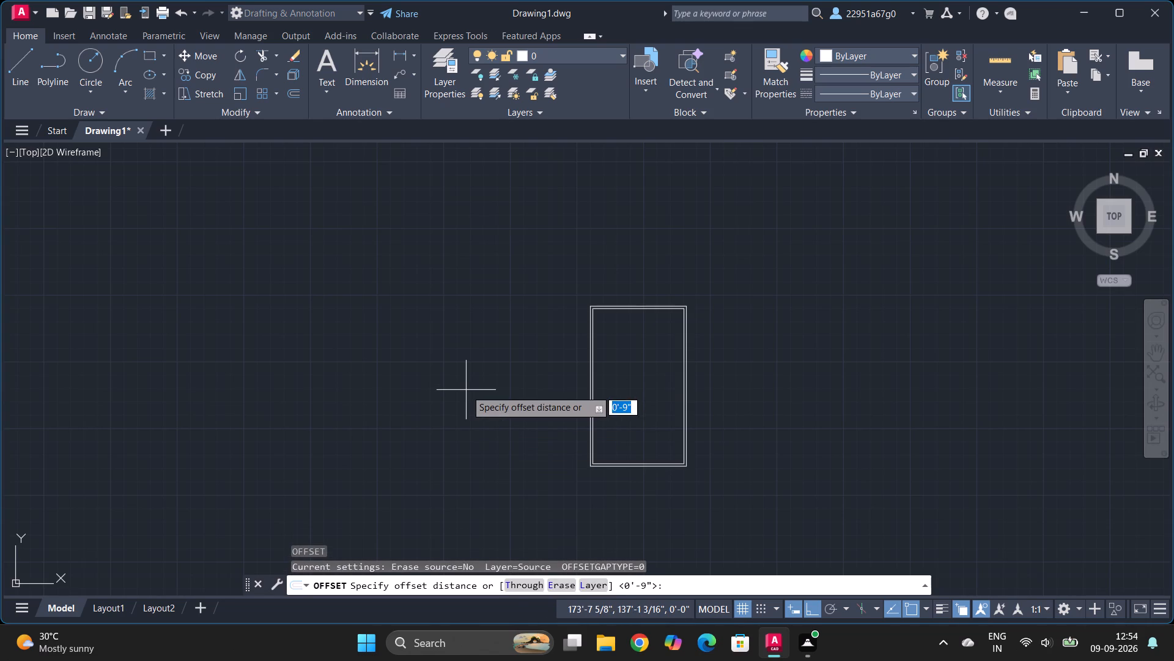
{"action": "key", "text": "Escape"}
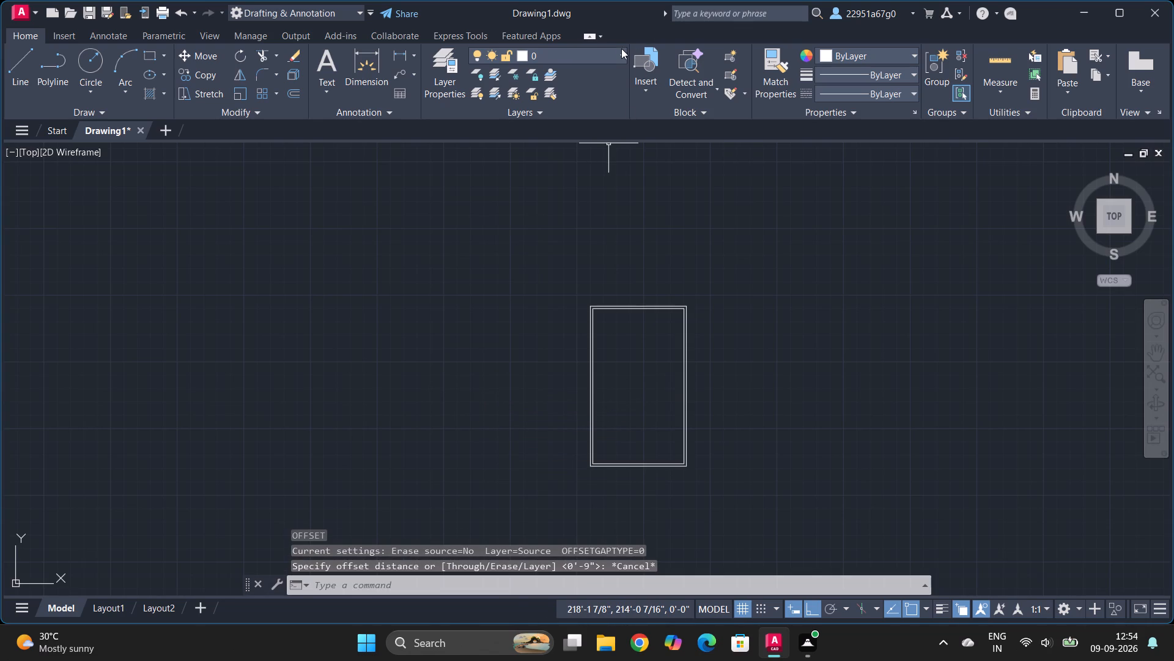
Make Layer1 the current layer.
{"action": "left_click", "coordinate": [620, 48]}
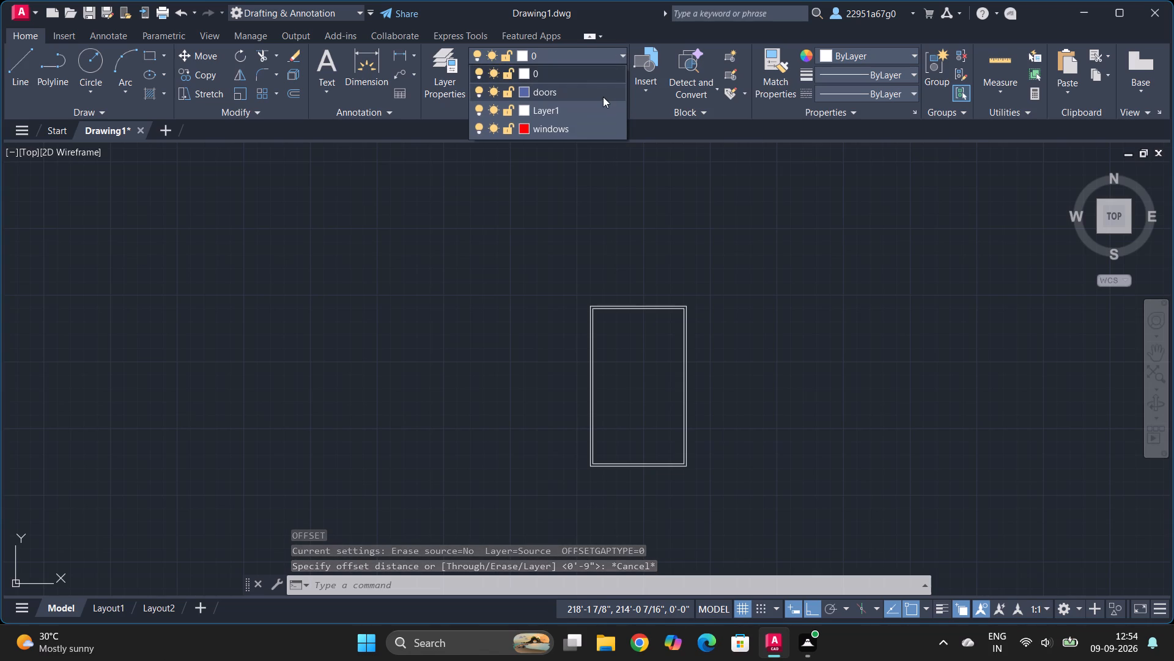
{"action": "left_click", "coordinate": [598, 113]}
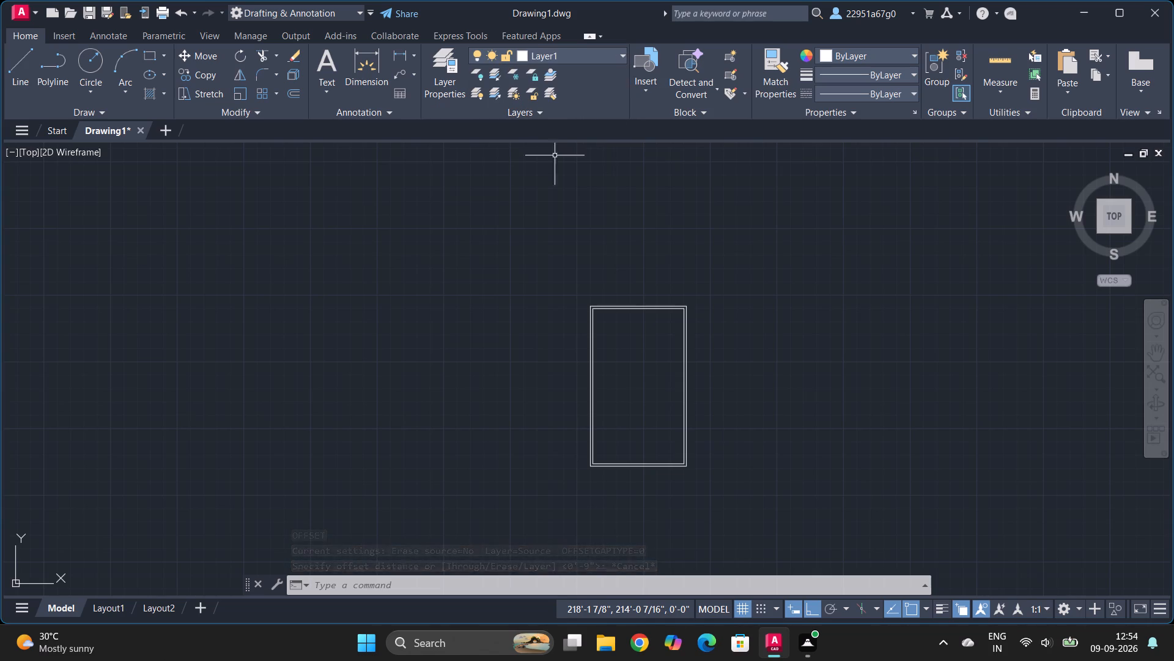
Offset the left inner wall line 11' to the right, into the floor plan.
{"action": "key", "text": "o"}
{"action": "key", "text": "Return"}
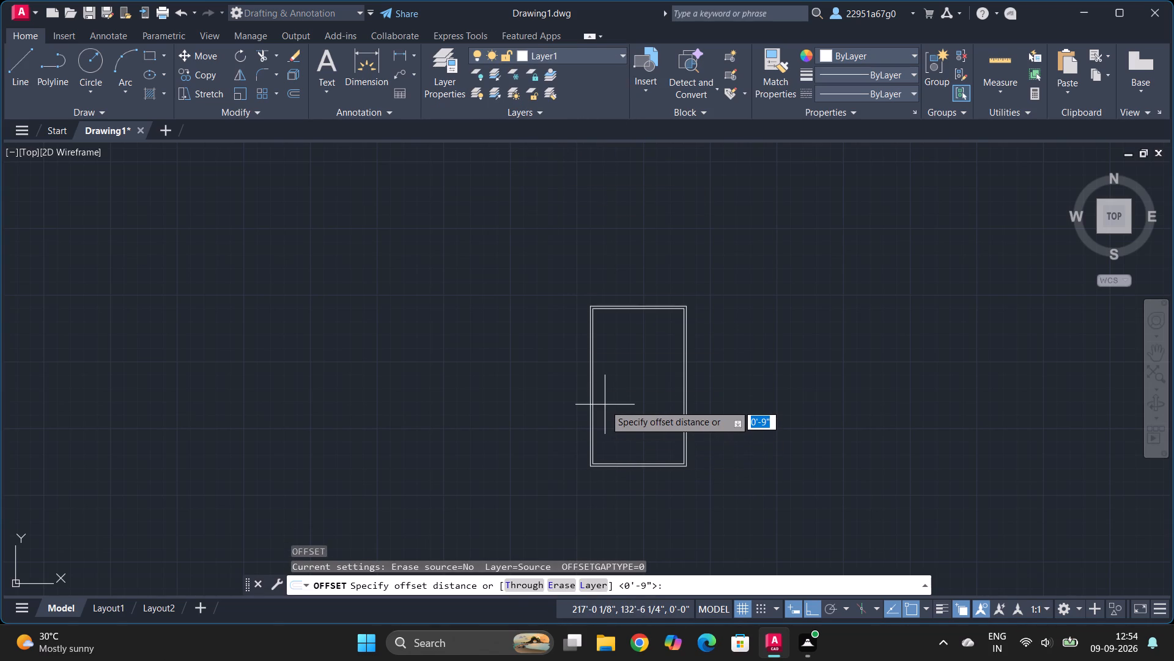
{"action": "type", "text": "11'"}
{"action": "key", "text": "Return"}
{"action": "left_click", "coordinate": [591, 336]}
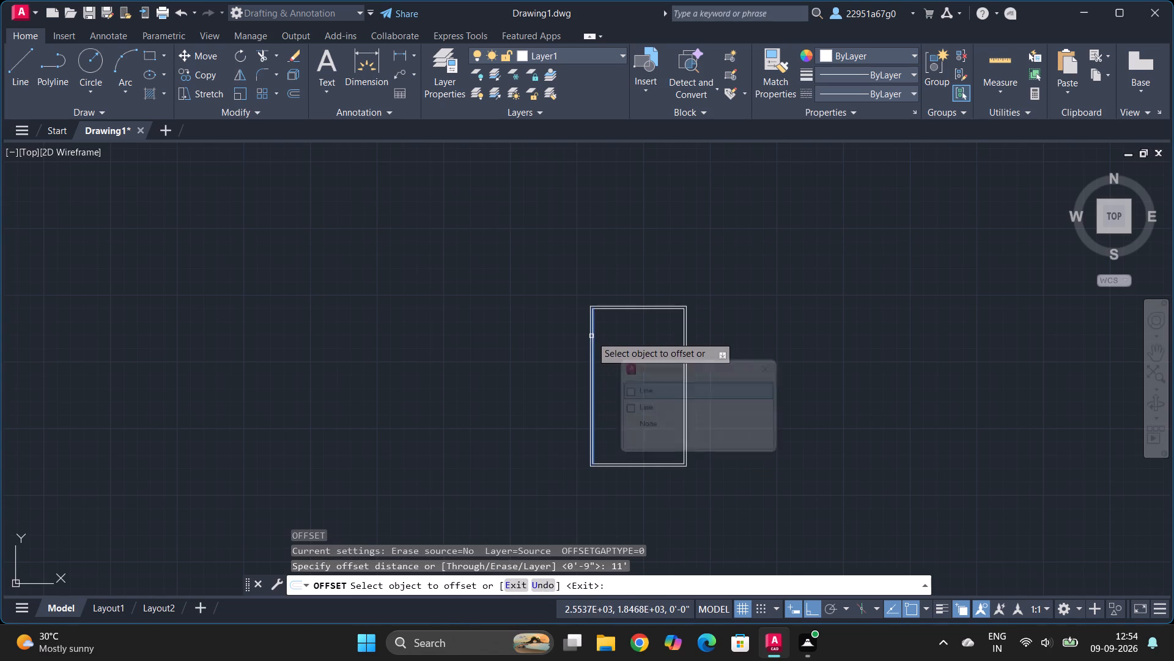
{"action": "scroll", "coordinate": [594, 339], "scroll_direction": "up", "scroll_amount": 3, "text": "ctrl"}
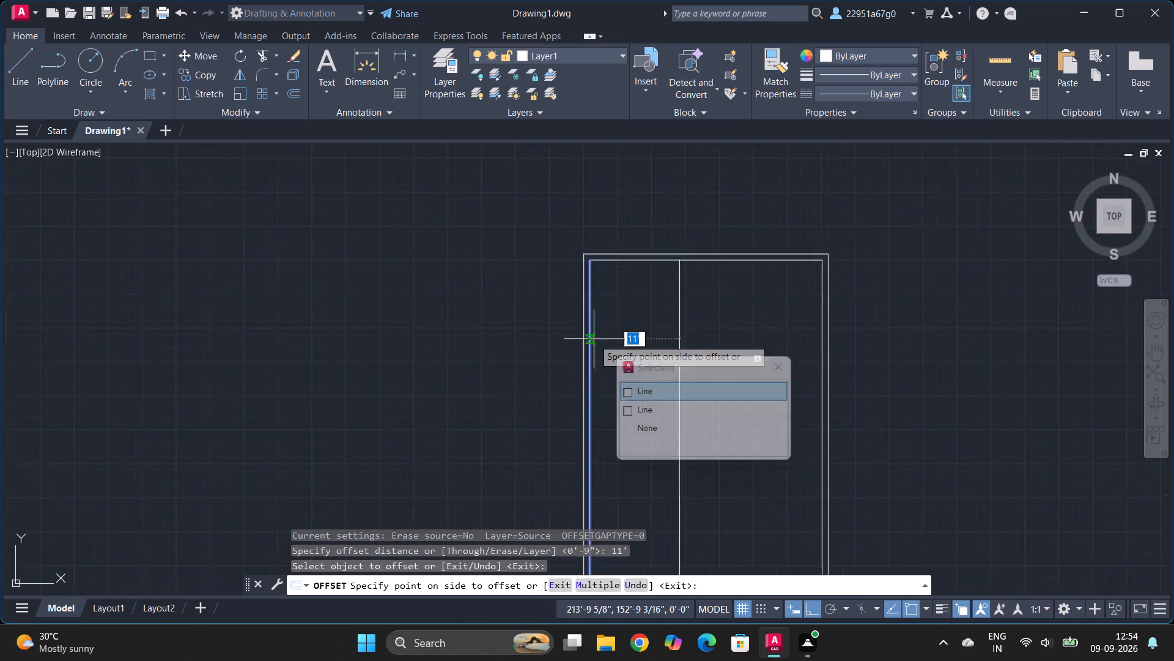
{"action": "scroll", "coordinate": [594, 339], "scroll_direction": "up", "scroll_amount": 2, "text": "ctrl"}
{"action": "left_click", "coordinate": [580, 313]}
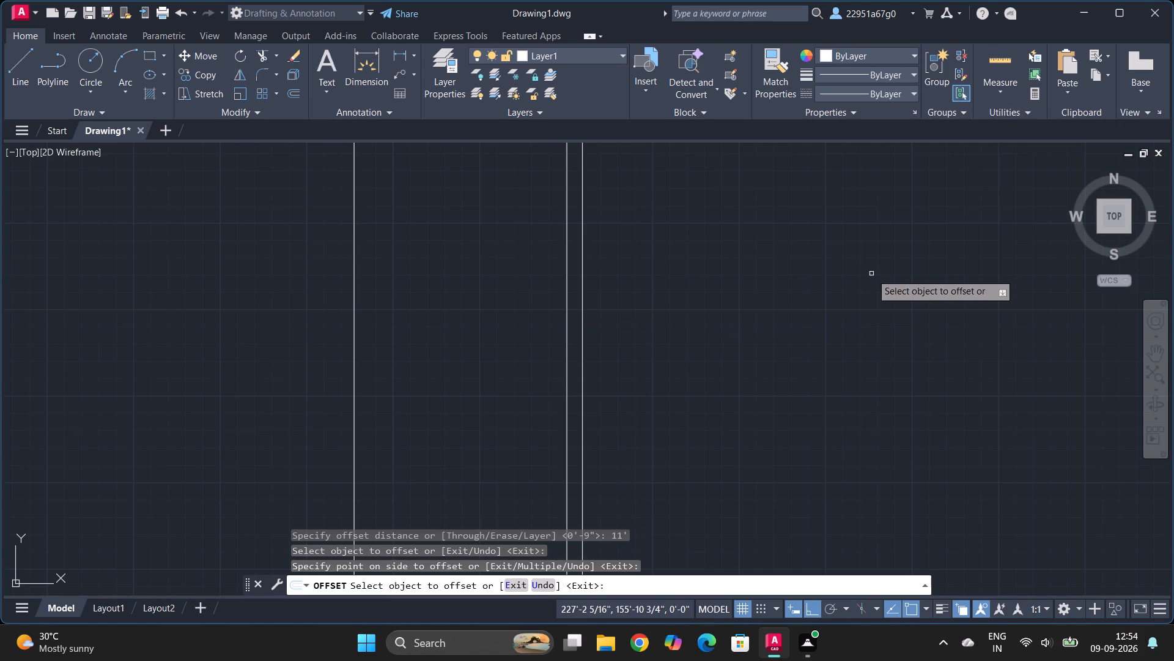
{"action": "key", "text": "ctrl+z"}
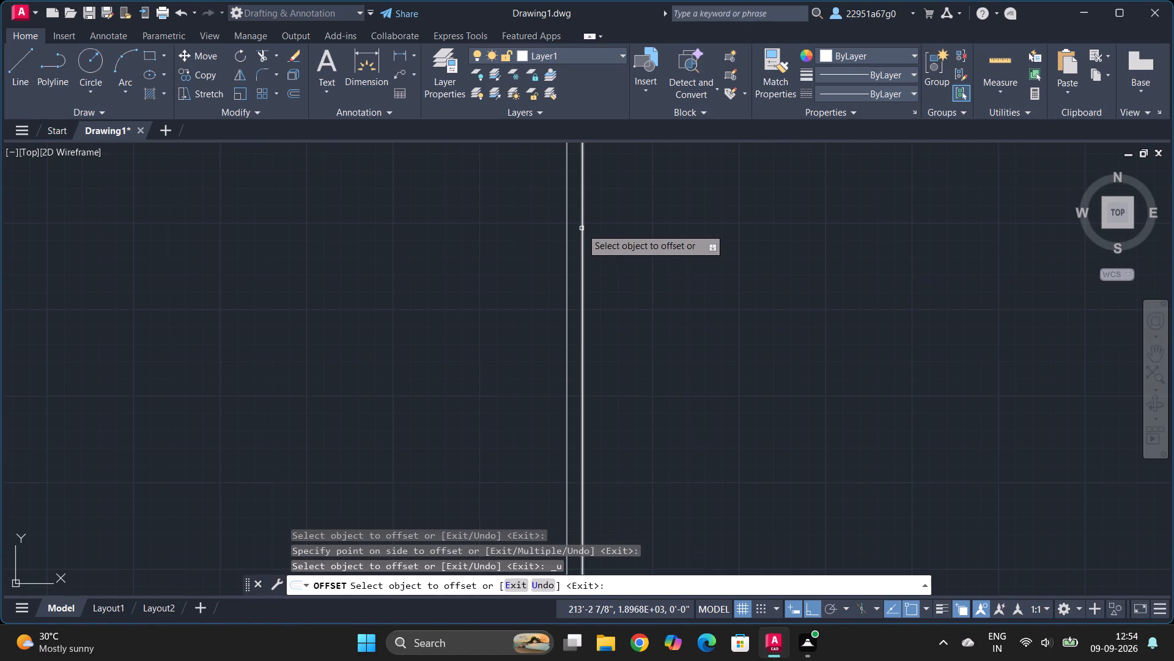
{"action": "left_click", "coordinate": [583, 228]}
{"action": "left_click", "coordinate": [760, 237]}
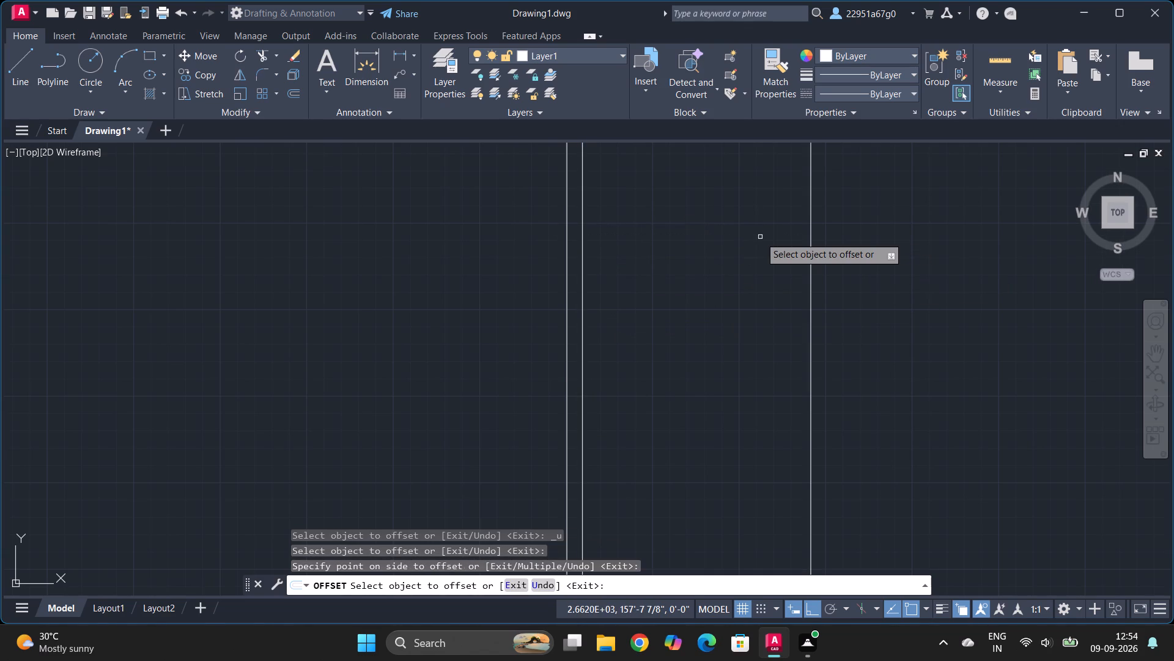
{"action": "key", "text": "Escape"}
Offset the top inner wall line 16' downward into the floor plan.
{"action": "scroll", "coordinate": [818, 295], "scroll_direction": "down", "scroll_amount": 5, "text": "ctrl"}
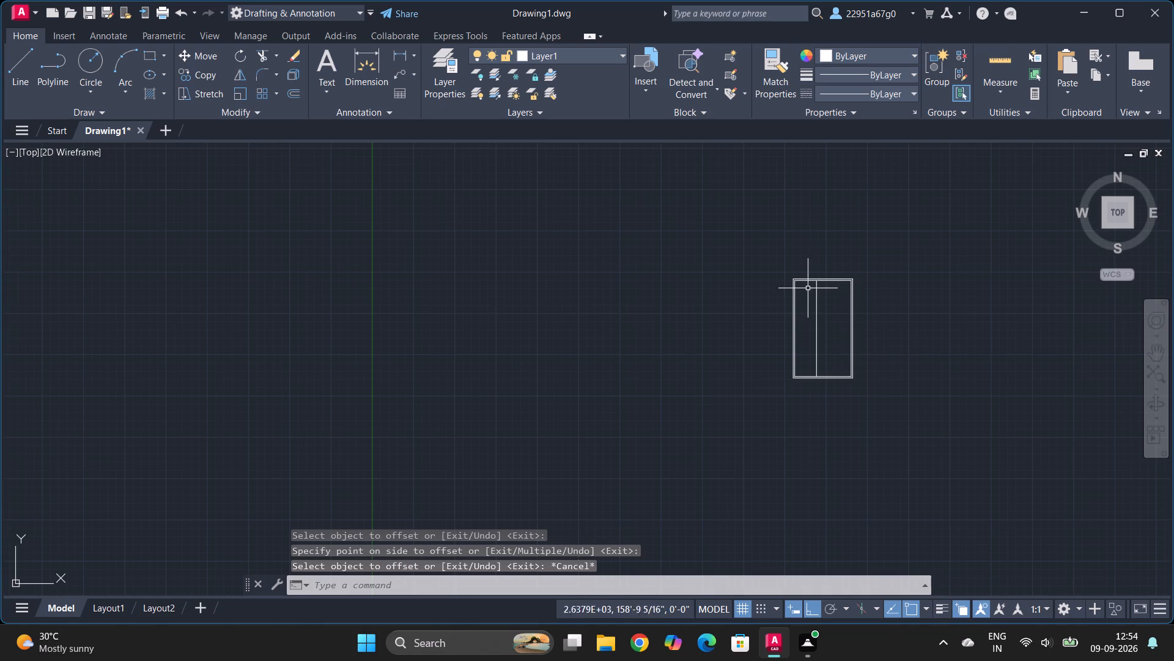
{"action": "scroll", "coordinate": [803, 278], "scroll_direction": "up", "scroll_amount": 4, "text": "ctrl"}
{"action": "key", "text": "o"}
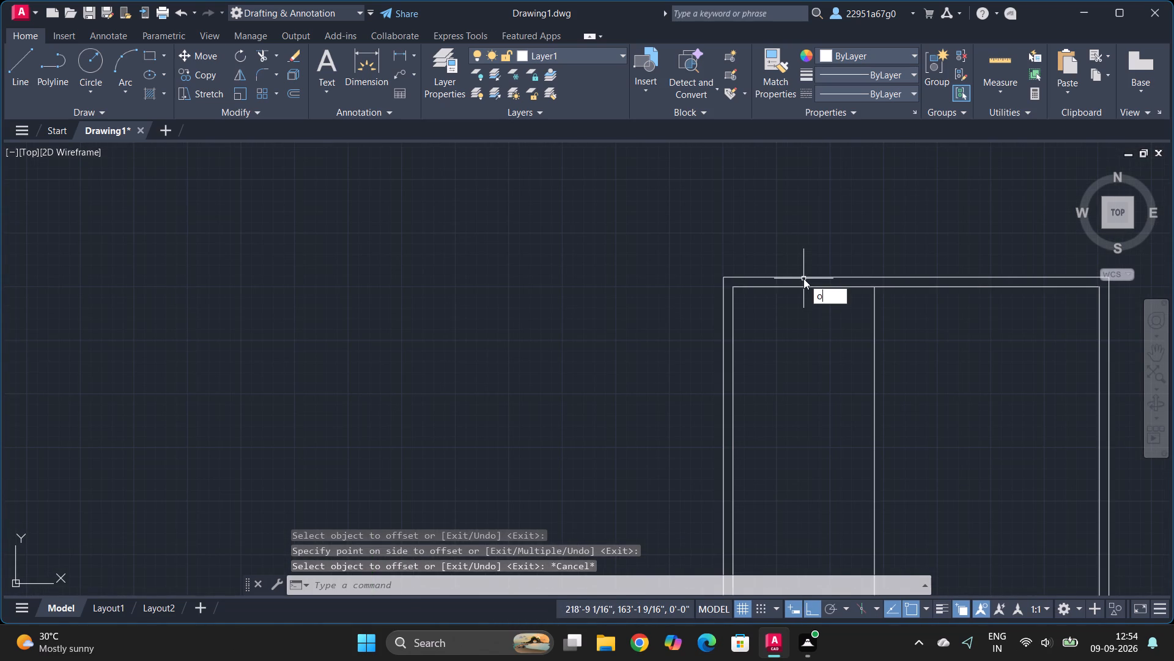
{"action": "key", "text": "Return"}
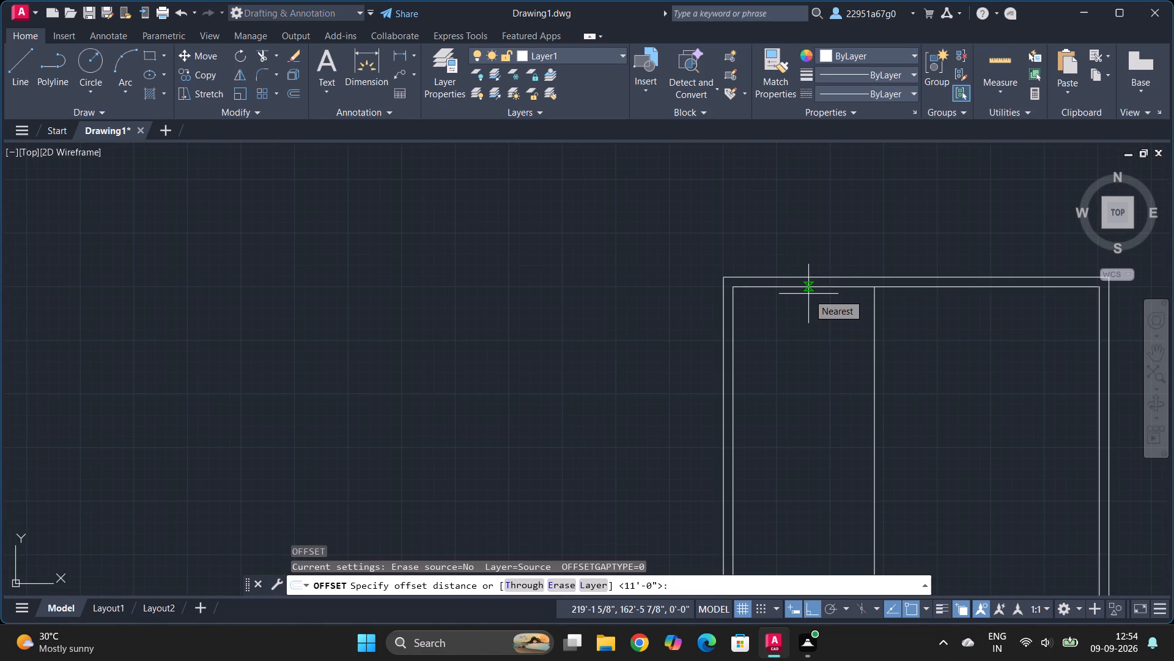
{"action": "type", "text": "16'"}
{"action": "key", "text": "Return"}
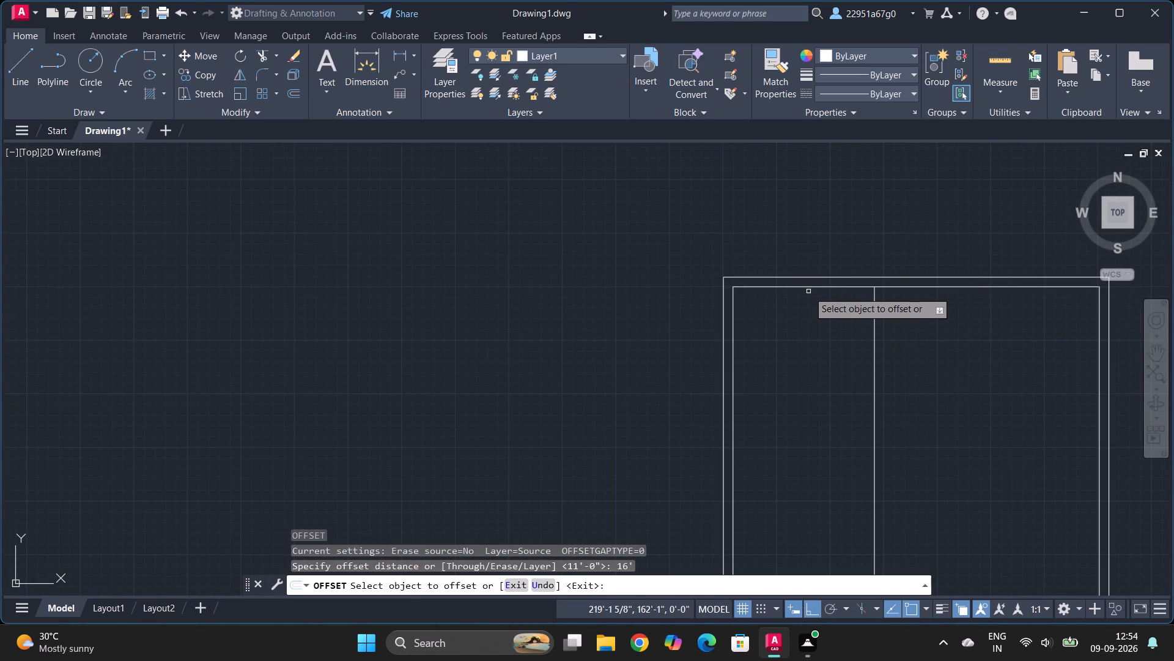
{"action": "left_click", "coordinate": [808, 286]}
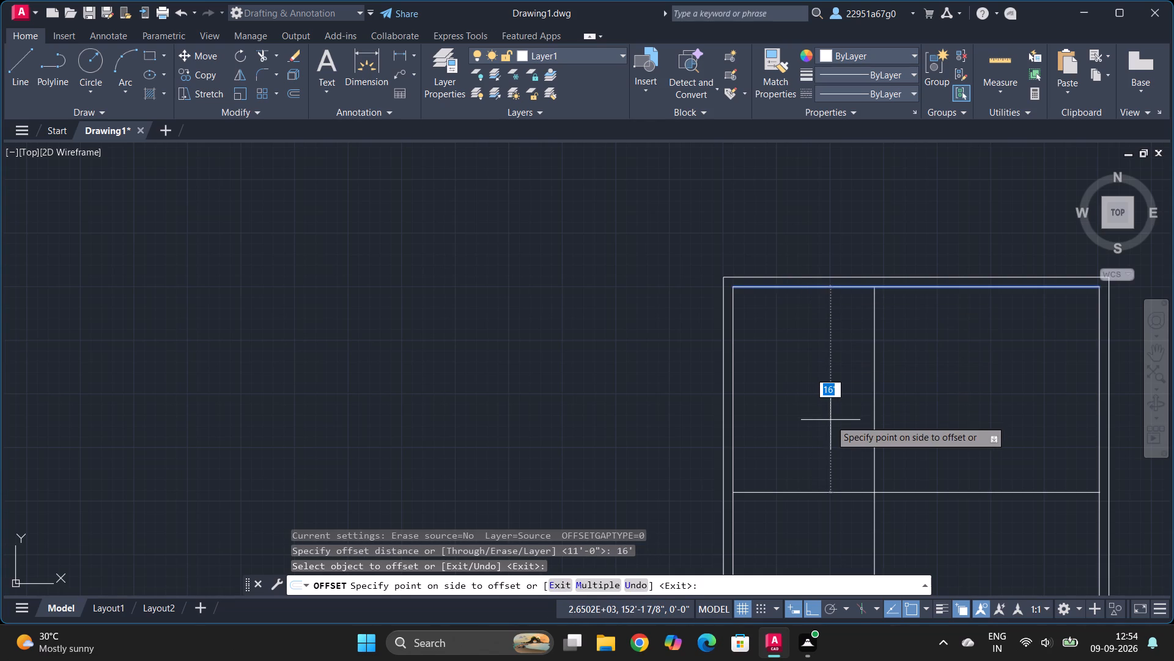
{"action": "left_click", "coordinate": [830, 420]}
{"action": "key", "text": "Escape"}
Trim both offset lines beyond their intersection, leaving an 11' by 16' room in the plan's upper-left corner.
{"action": "type", "text": "tr"}
{"action": "key", "text": "Return"}
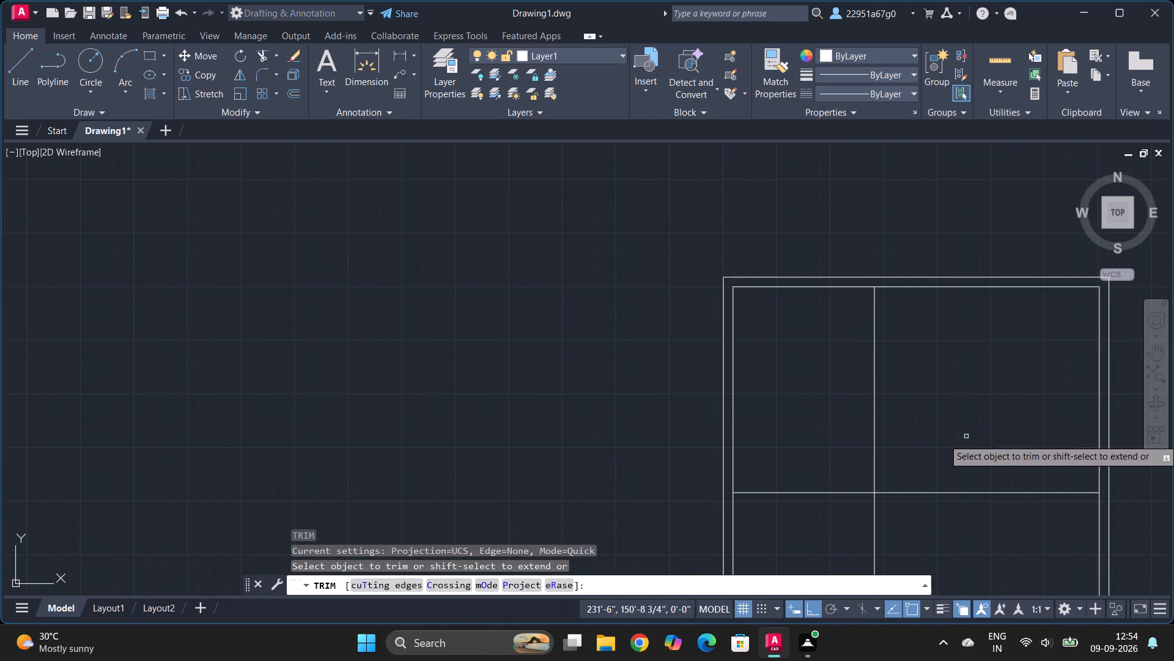
{"action": "left_click", "coordinate": [963, 443]}
{"action": "left_click", "coordinate": [821, 565]}
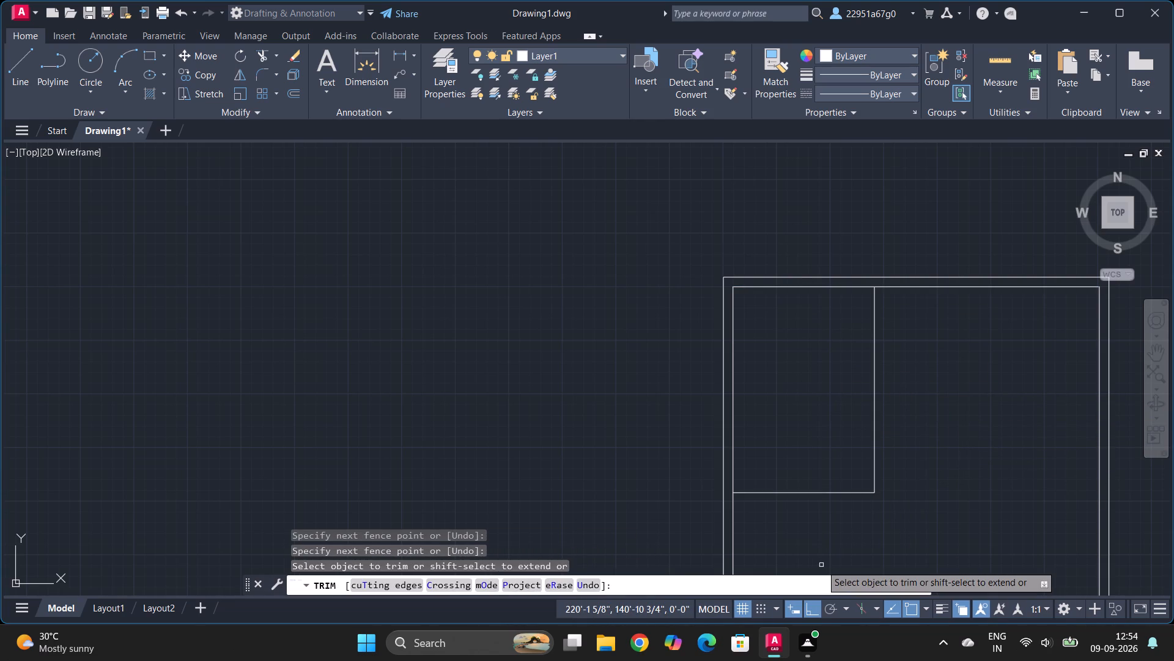
{"action": "key", "text": "Escape"}
Offset the upper-left room's right and bottom lines 4.5" outward to form the partition wall thickness.
{"action": "scroll", "coordinate": [799, 489], "scroll_direction": "up", "scroll_amount": 1, "text": "ctrl"}
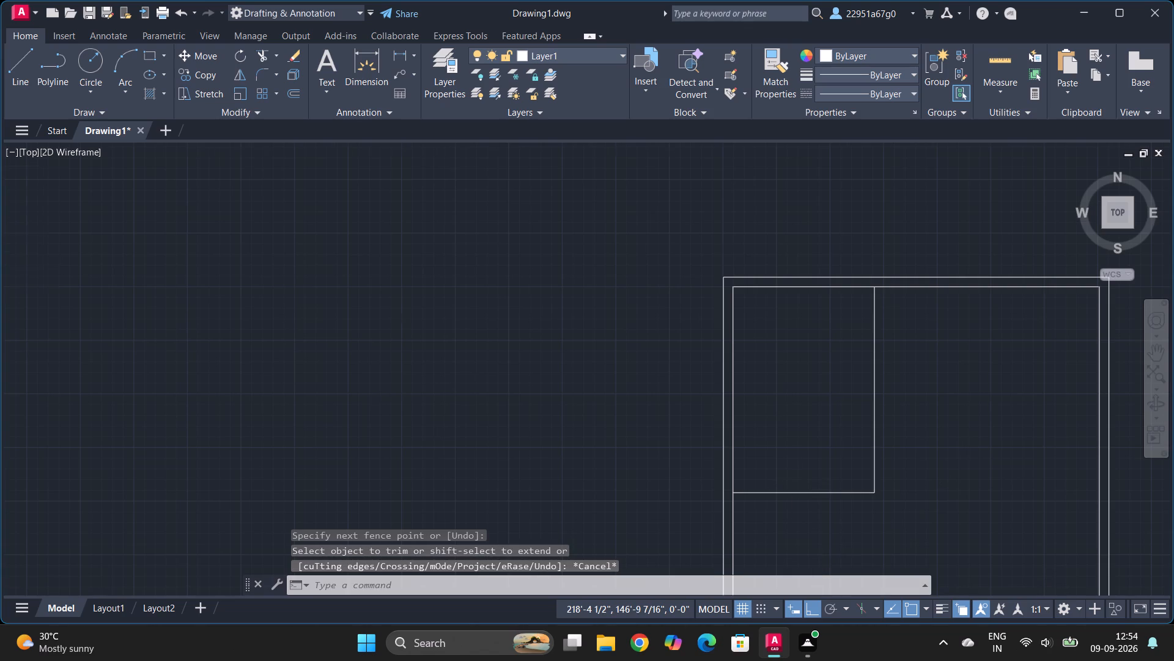
{"action": "scroll", "coordinate": [799, 489], "scroll_direction": "down", "scroll_amount": 1, "text": "ctrl"}
{"action": "key", "text": "o"}
{"action": "key", "text": "Return"}
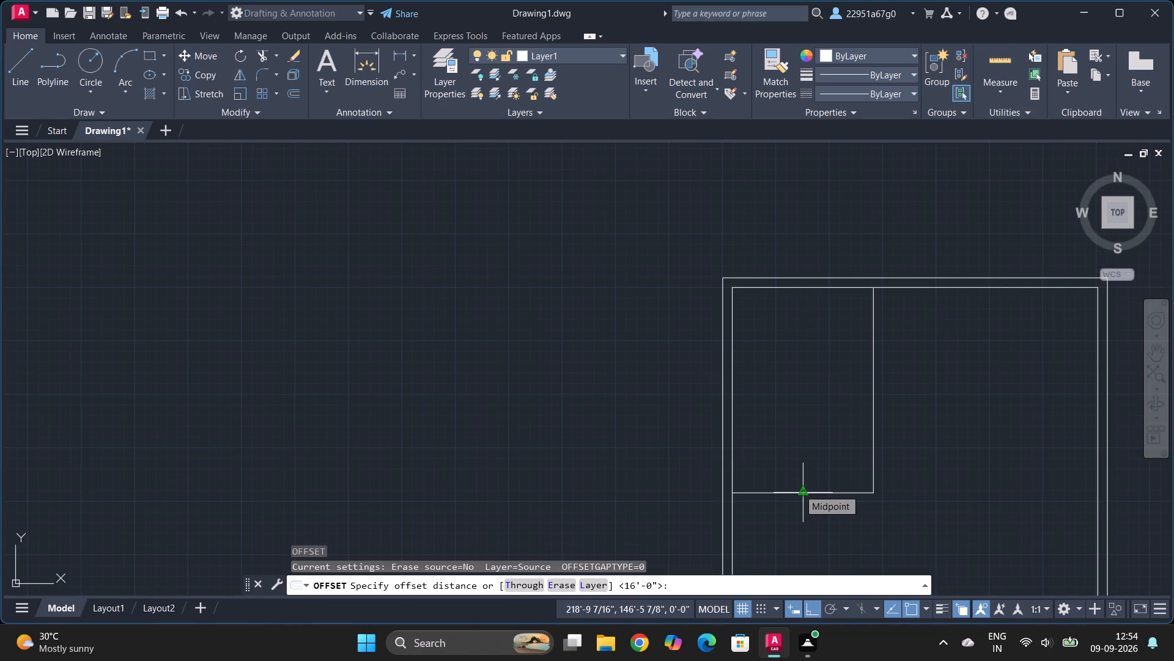
{"action": "type", "text": "4.5\""}
{"action": "key", "text": "Return"}
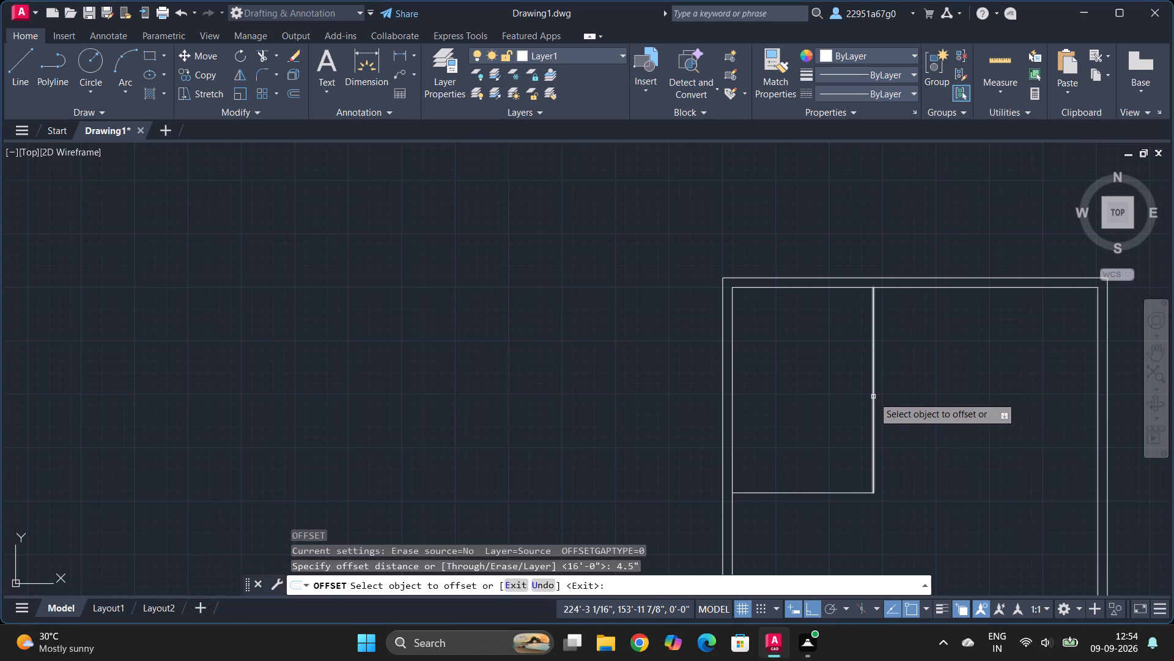
{"action": "left_click", "coordinate": [873, 397]}
{"action": "left_click", "coordinate": [888, 395]}
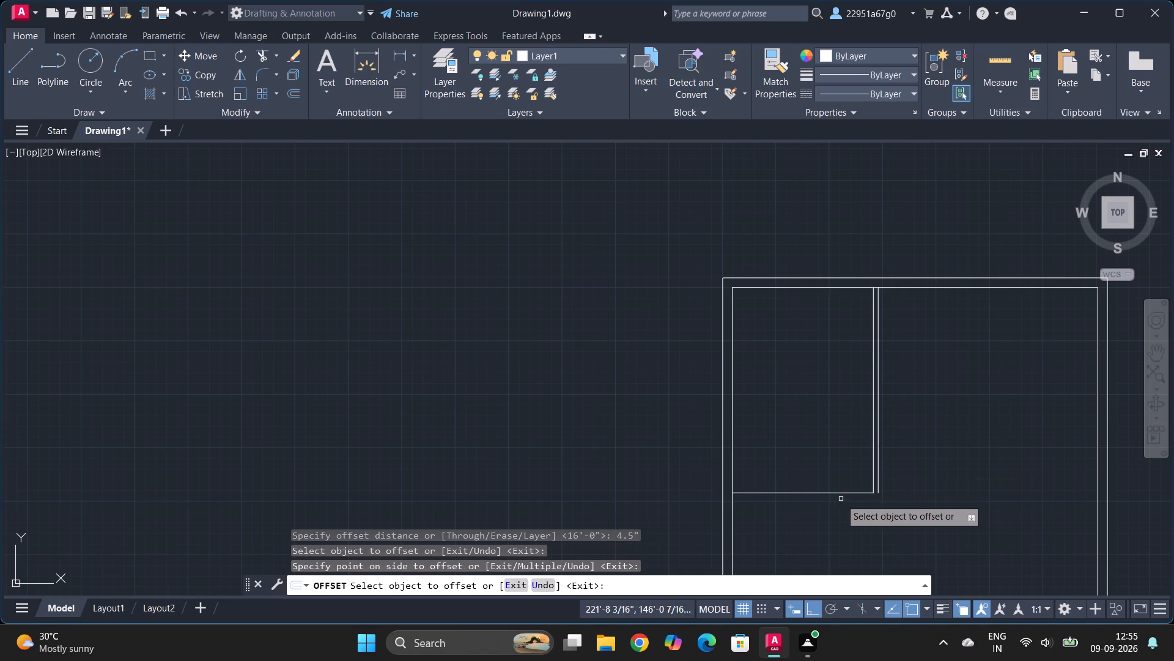
{"action": "left_click_drag", "start_coordinate": [840, 494], "coordinate": [840, 518]}
{"action": "left_click", "coordinate": [840, 518]}
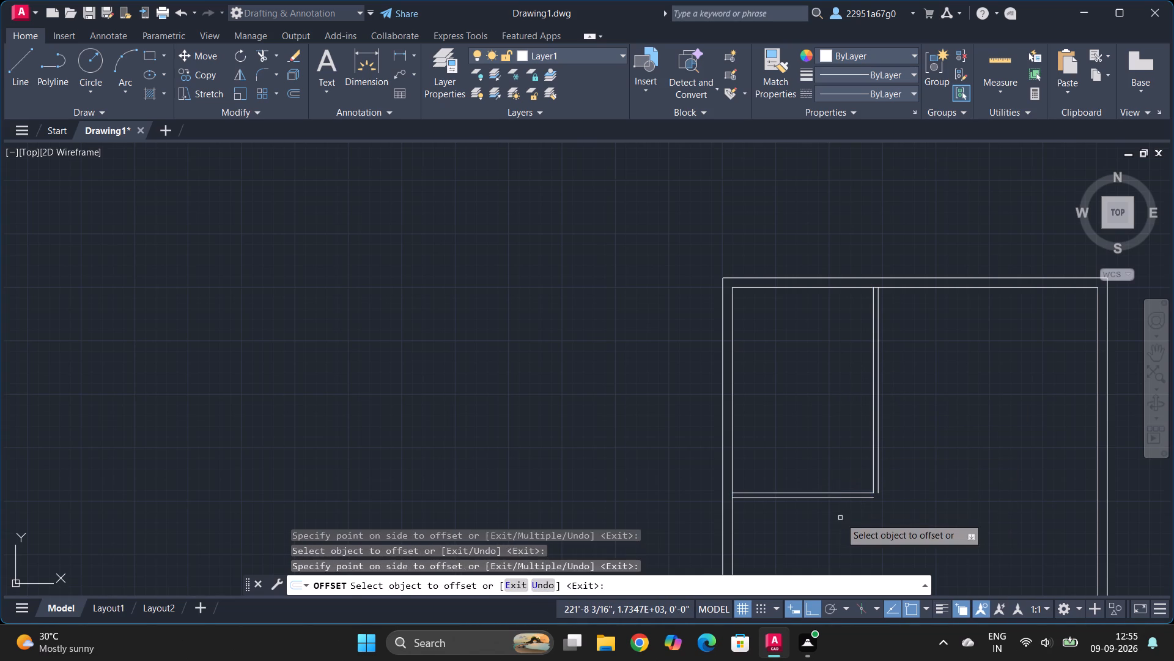
{"action": "key", "text": "Escape"}
Fillet the two outer partition lines into a sharp corner at the room's lower-right corner.
{"action": "scroll", "coordinate": [872, 505], "scroll_direction": "up", "scroll_amount": 5, "text": "ctrl"}
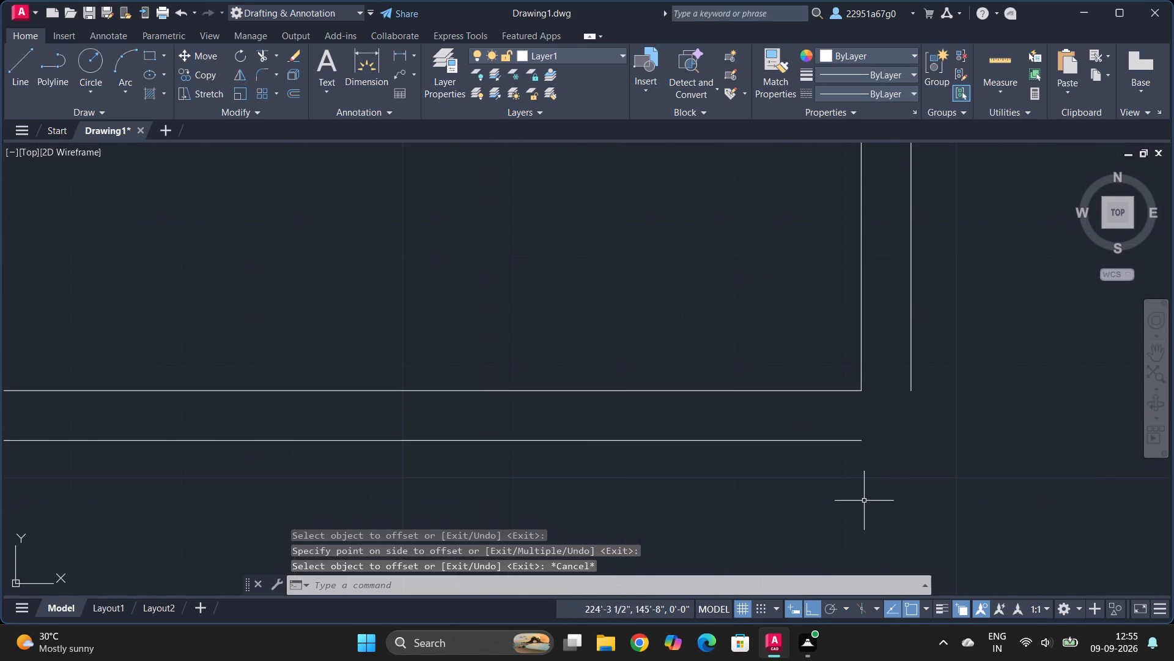
{"action": "key", "text": "f"}
{"action": "key", "text": "Return"}
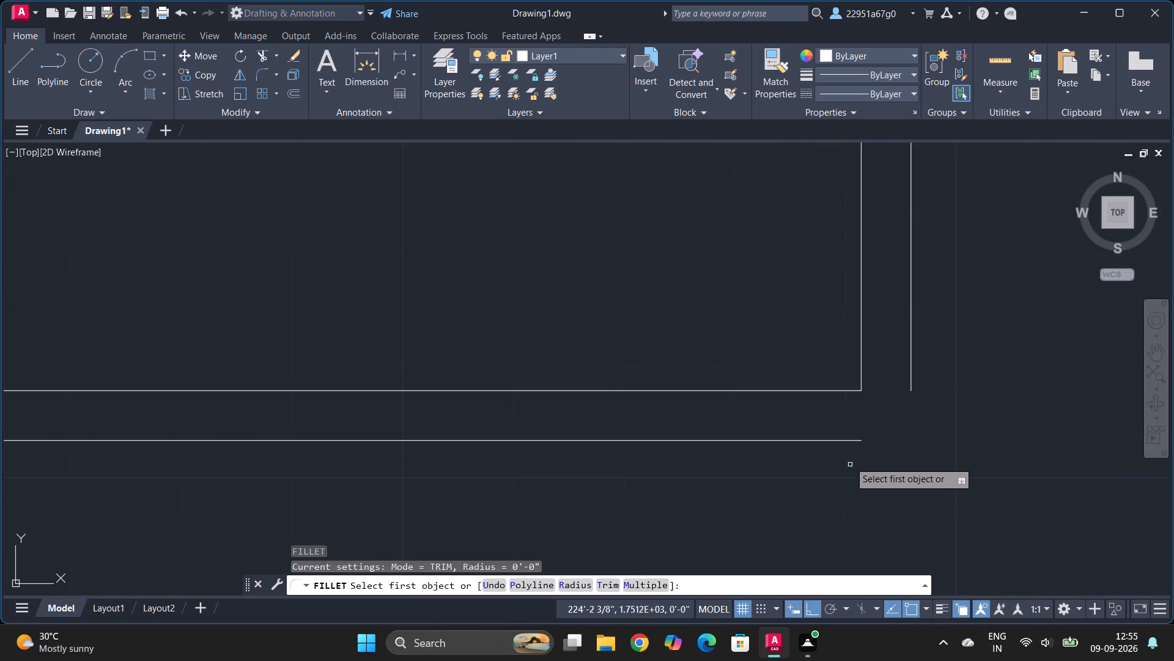
{"action": "left_click", "coordinate": [842, 440]}
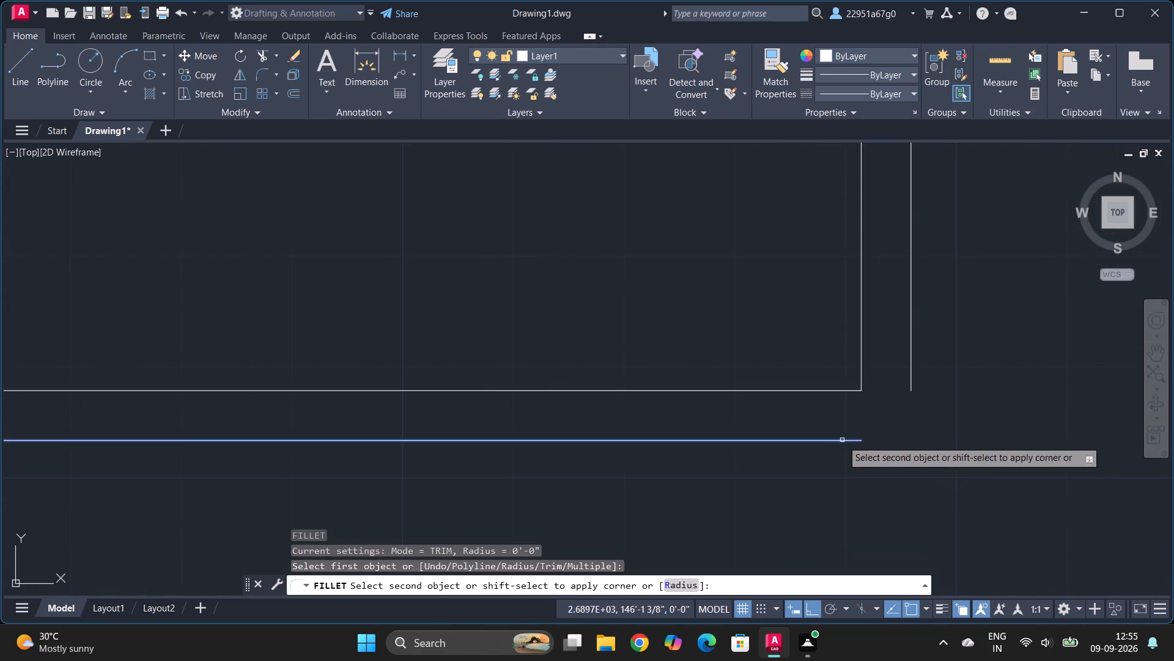
{"action": "left_click", "coordinate": [913, 372]}
{"action": "key", "text": "Escape"}
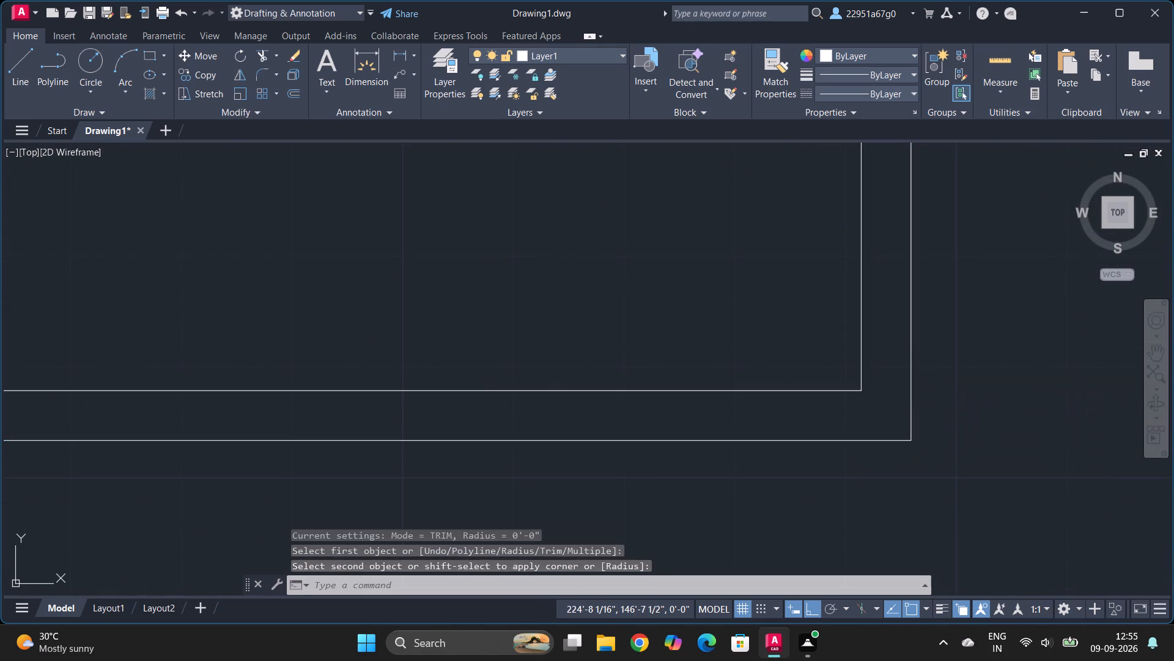
Offset the outer vertical line of the room's right partition 5'8" to the right.
{"action": "scroll", "coordinate": [847, 384], "scroll_direction": "down", "scroll_amount": 6, "text": "ctrl"}
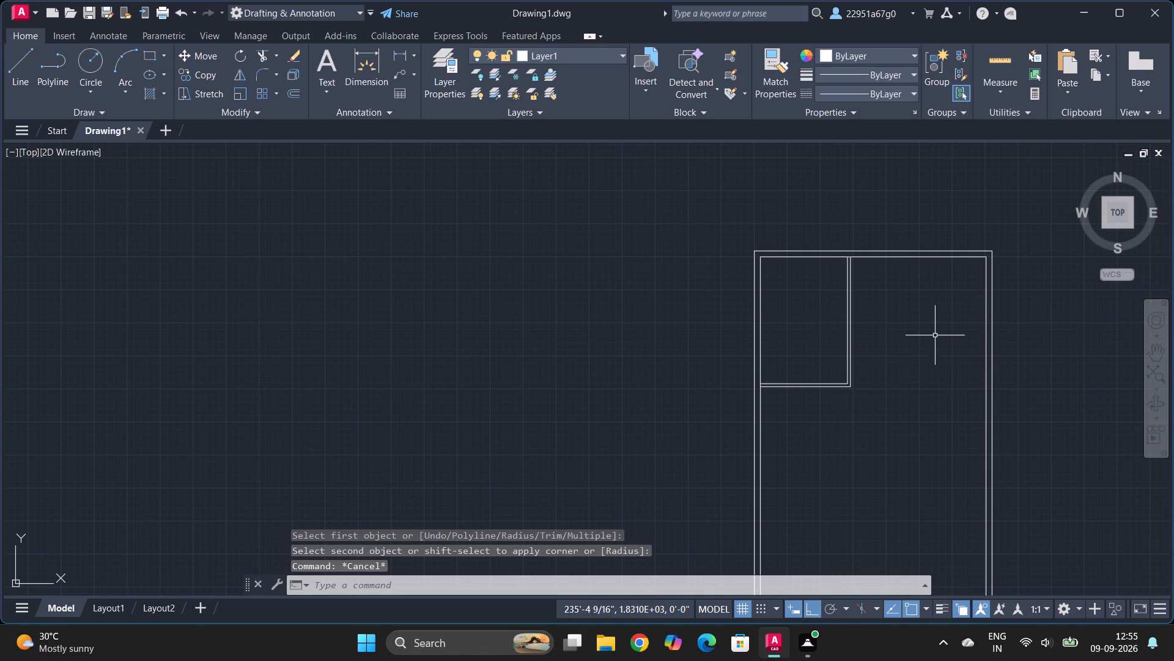
{"action": "scroll", "coordinate": [936, 334], "scroll_direction": "up", "scroll_amount": 2, "text": "ctrl"}
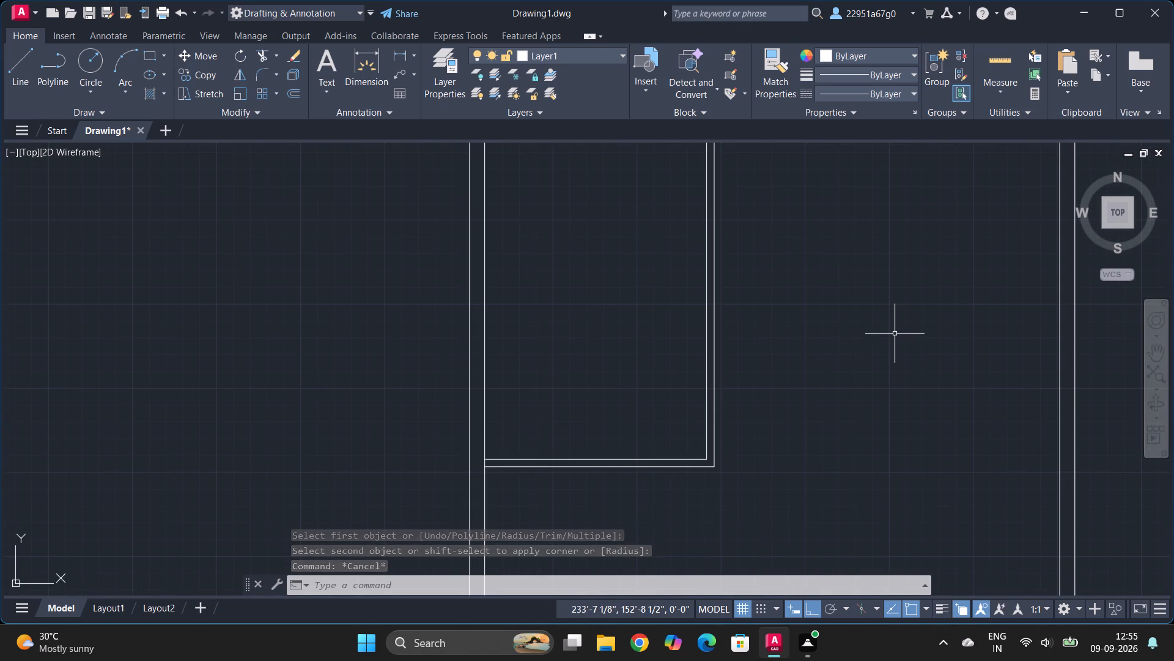
{"action": "scroll", "coordinate": [895, 334], "scroll_direction": "down", "scroll_amount": 2, "text": "ctrl"}
{"action": "key", "text": "o"}
{"action": "key", "text": "Return"}
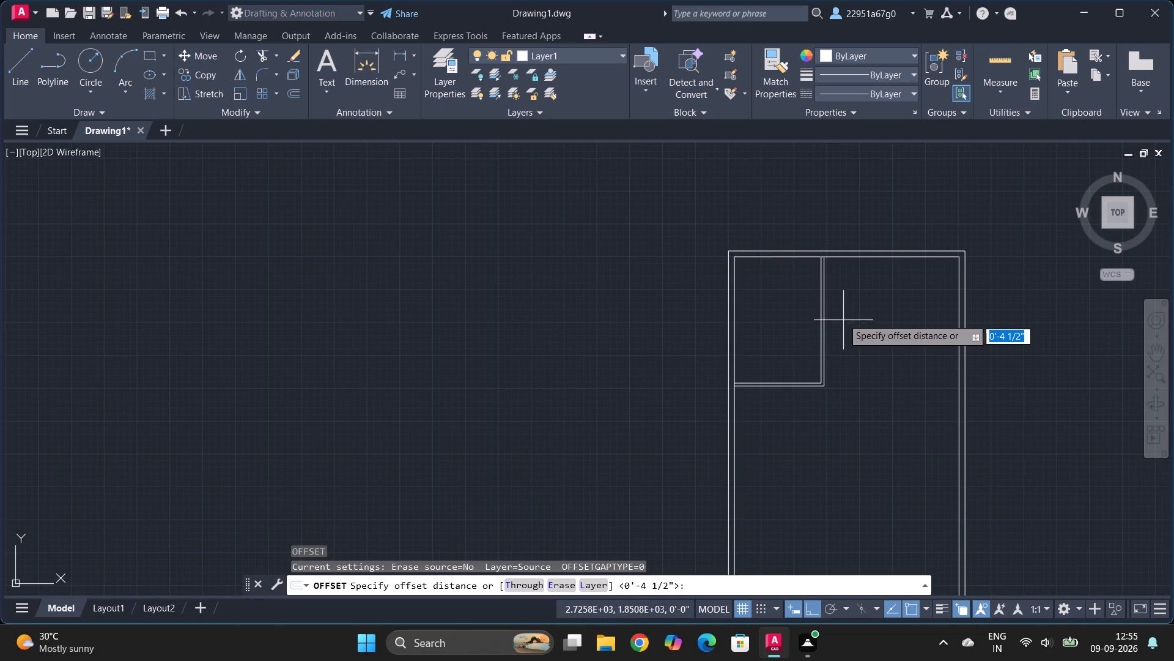
{"action": "scroll", "coordinate": [843, 275], "scroll_direction": "up", "scroll_amount": 3, "text": "ctrl"}
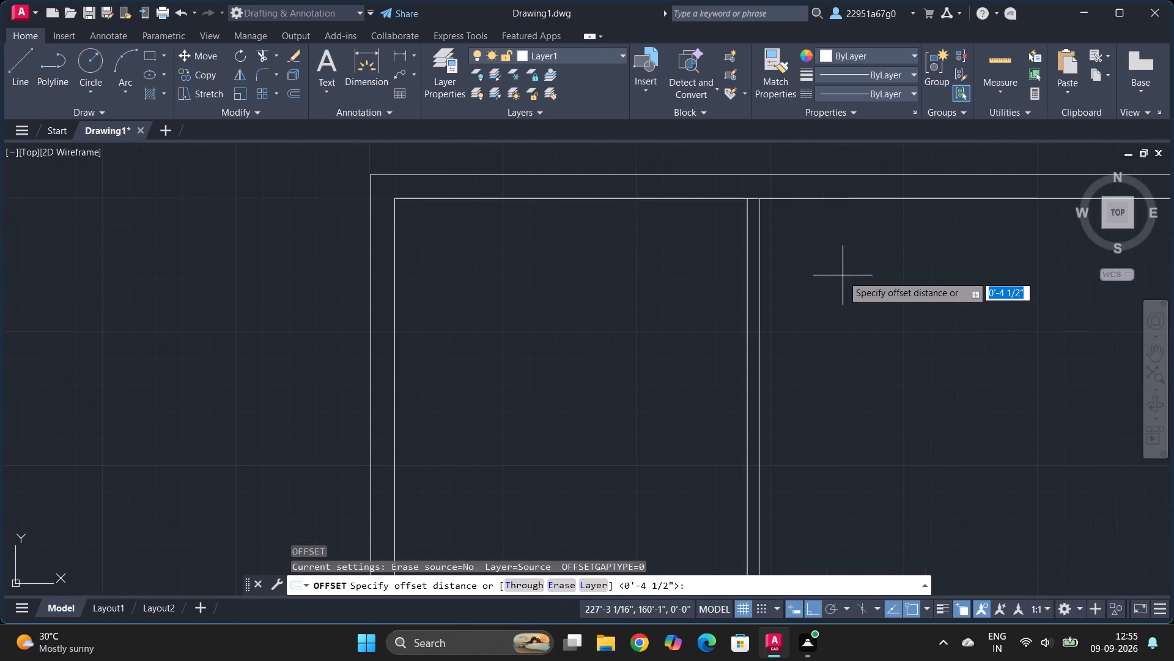
{"action": "type", "text": "5'8\""}
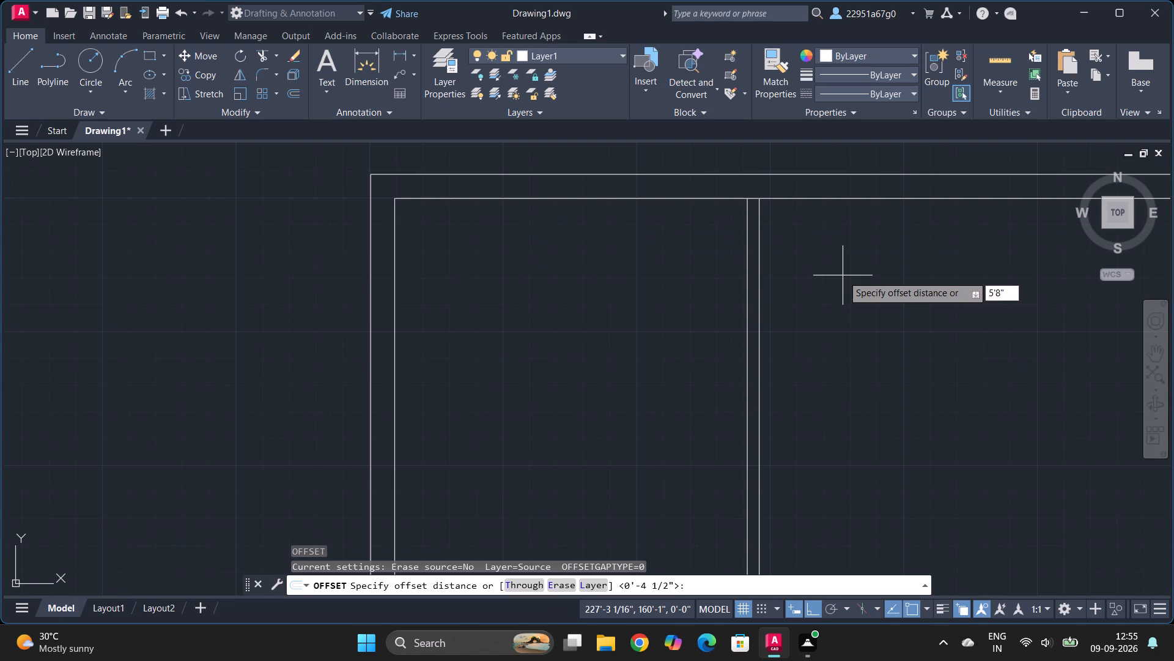
{"action": "key", "text": "Return"}
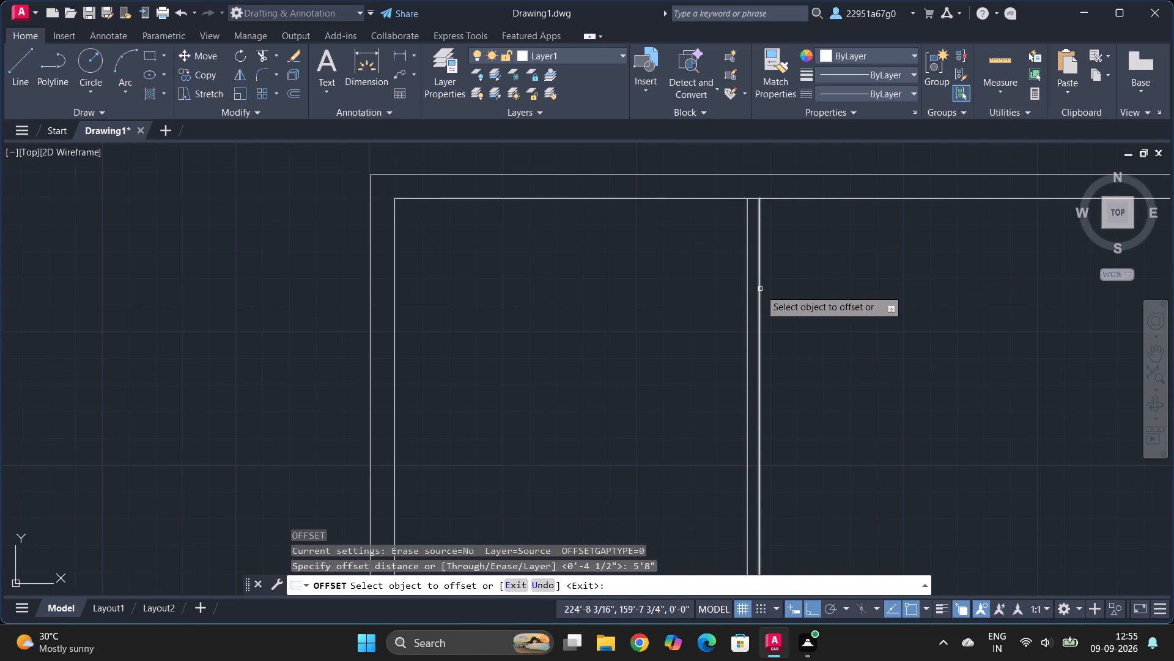
{"action": "left_click", "coordinate": [758, 291]}
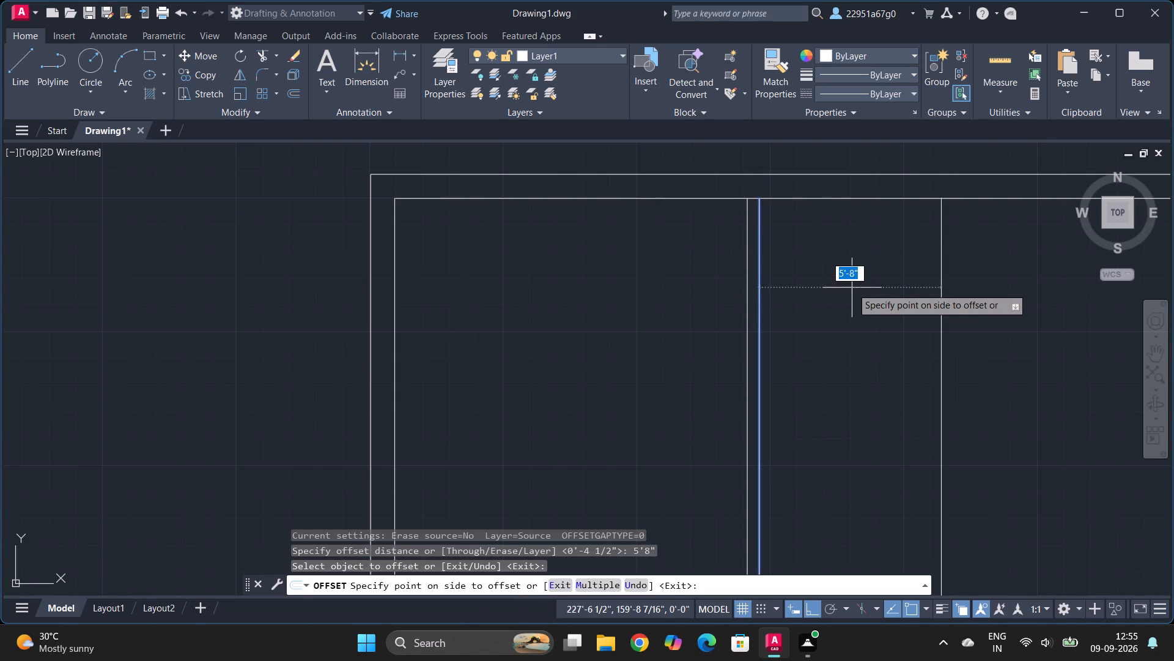
{"action": "left_click", "coordinate": [852, 288]}
{"action": "key", "text": "Escape"}
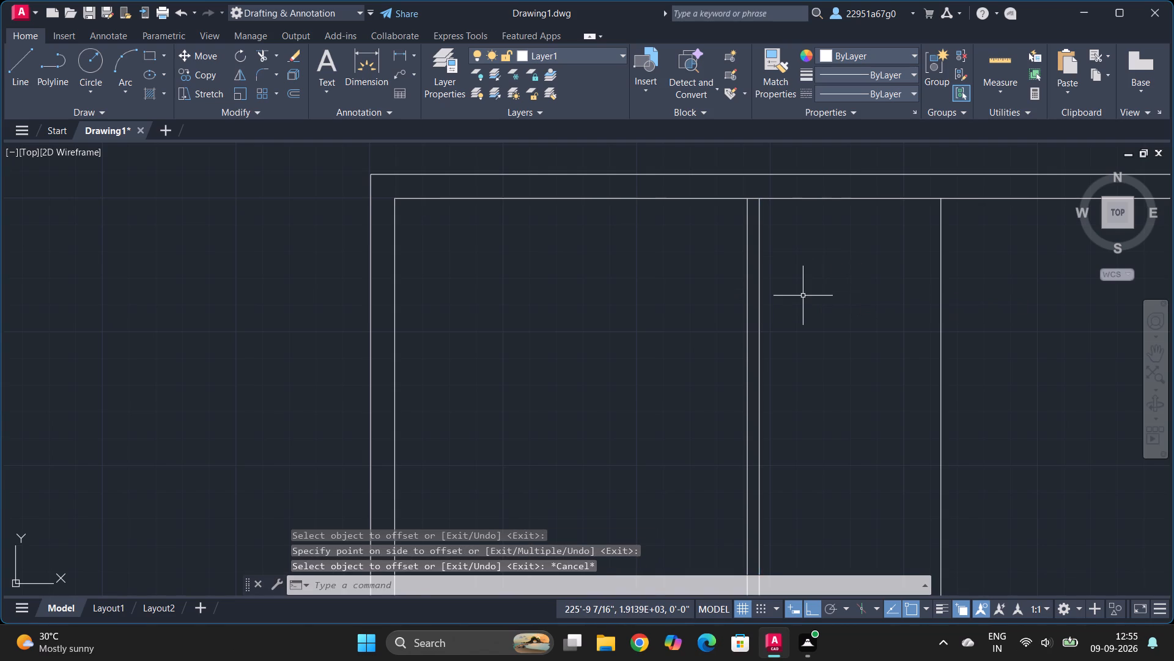
Offset the new vertical line 4.5" to the right to form the second partition wall's thickness.
{"action": "scroll", "coordinate": [796, 294], "scroll_direction": "down", "scroll_amount": 4, "text": "ctrl"}
{"action": "scroll", "coordinate": [873, 327], "scroll_direction": "up", "scroll_amount": 3, "text": "ctrl"}
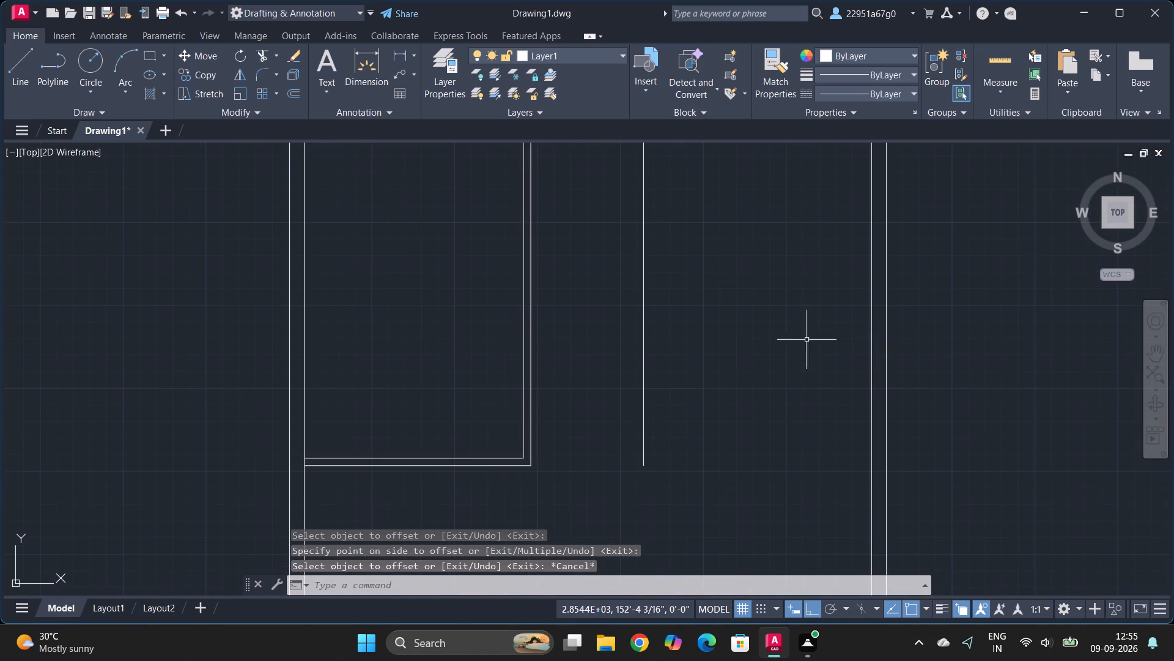
{"action": "key", "text": "o"}
{"action": "key", "text": "Return"}
{"action": "type", "text": "4.5"}
{"action": "key", "text": "shift+quotedbl"}
{"action": "key", "text": "Return"}
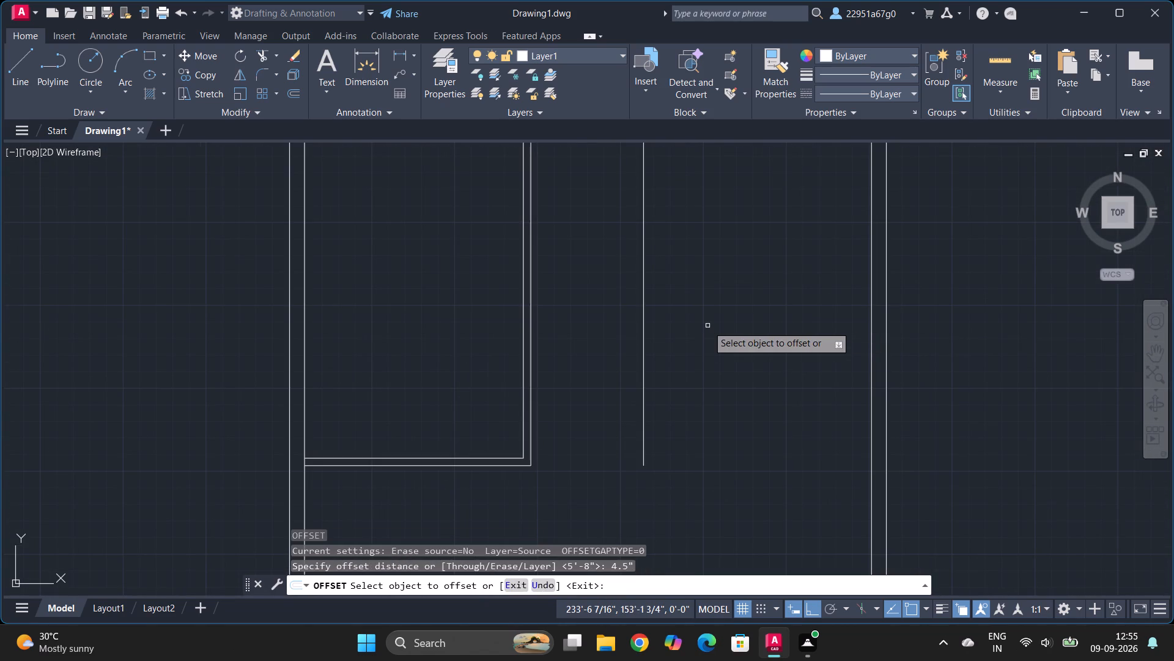
{"action": "left_click", "coordinate": [644, 306]}
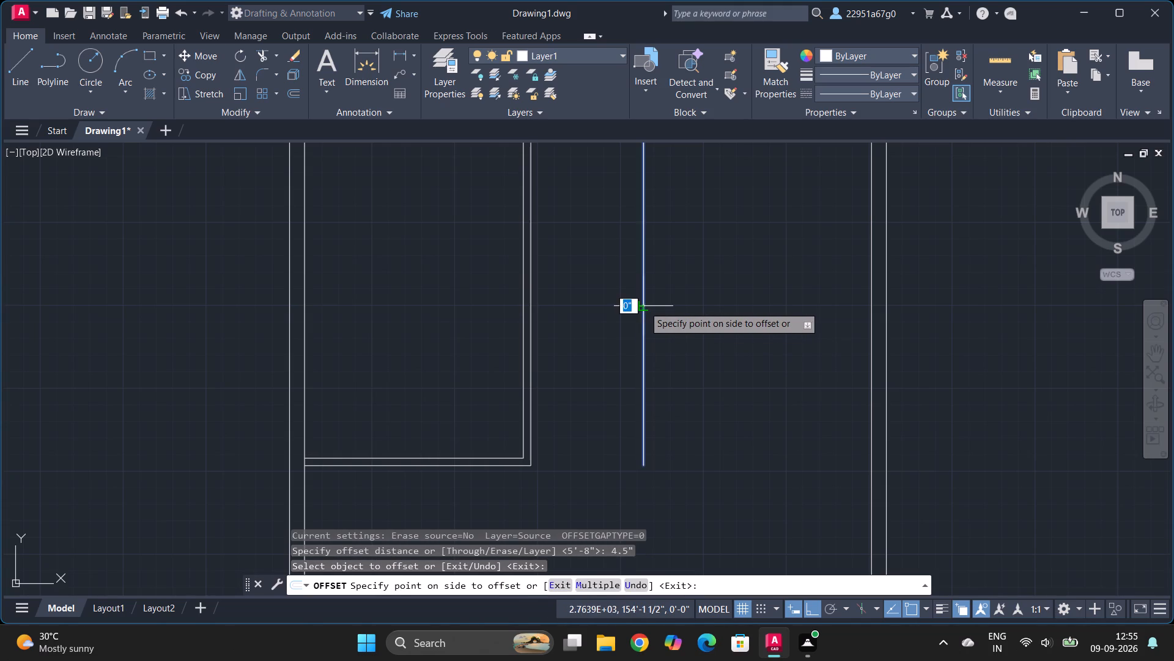
{"action": "left_click", "coordinate": [674, 304]}
{"action": "key", "text": "Escape"}
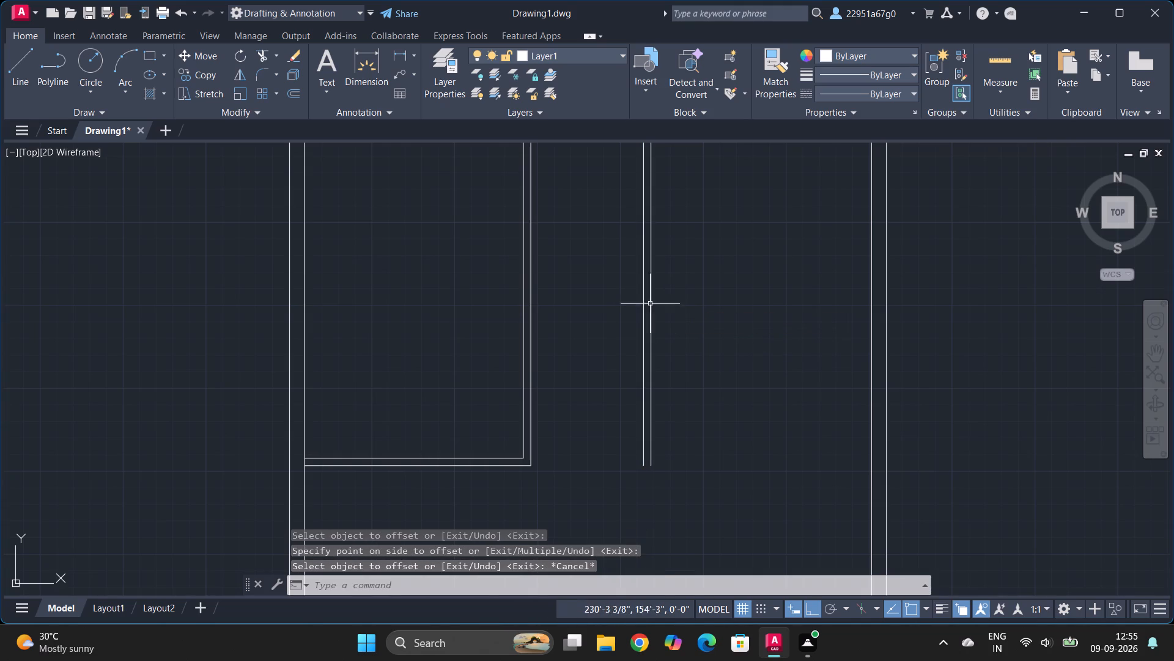
Trim the inner top wall line between the faces of both vertical partitions to open the wall junctions.
{"action": "scroll", "coordinate": [561, 272], "scroll_direction": "down", "scroll_amount": 2, "text": "ctrl"}
{"action": "scroll", "coordinate": [564, 217], "scroll_direction": "up", "scroll_amount": 2, "text": "ctrl"}
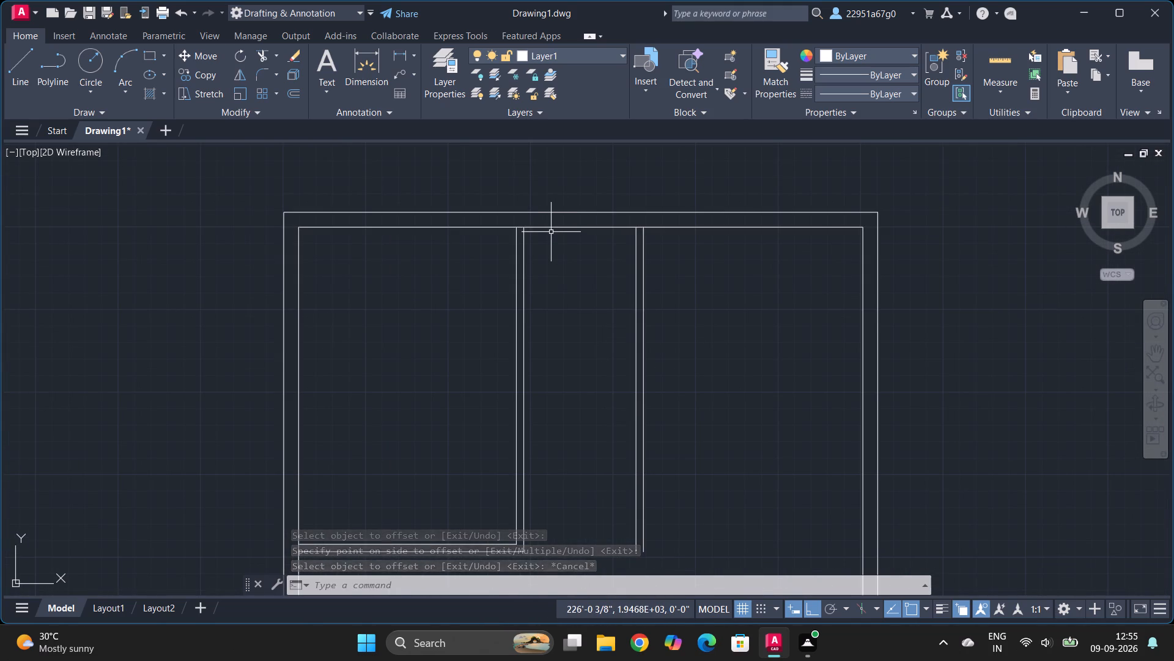
{"action": "type", "text": "tr"}
{"action": "key", "text": "Return"}
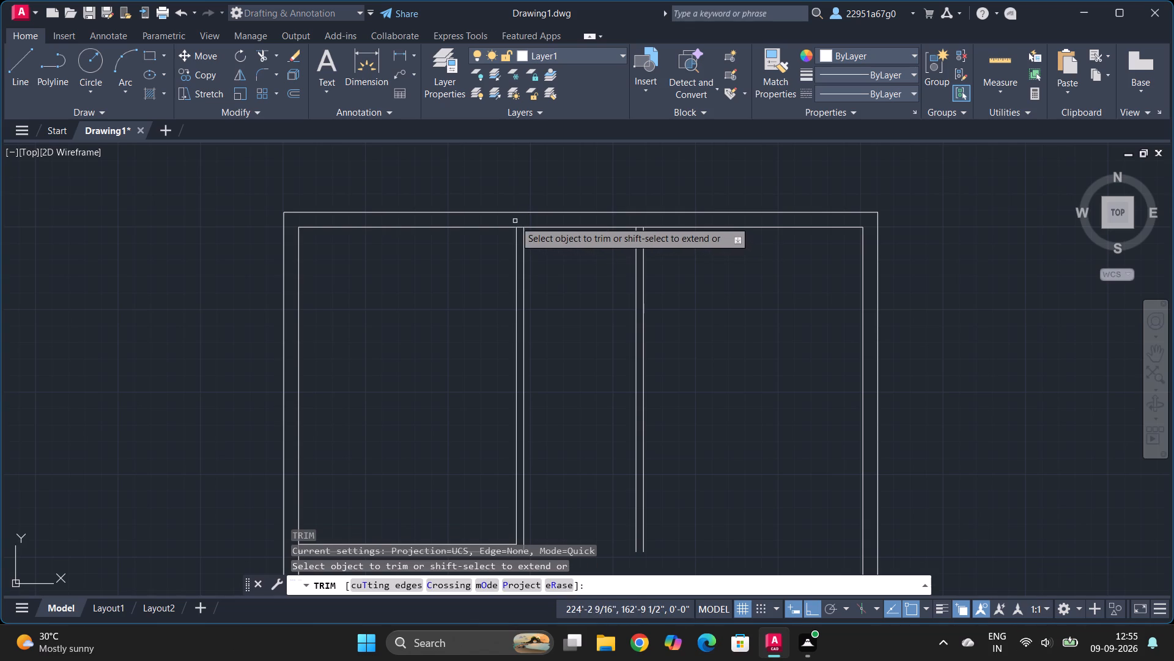
{"action": "scroll", "coordinate": [515, 221], "scroll_direction": "up", "scroll_amount": 4, "text": "ctrl"}
{"action": "left_click", "coordinate": [531, 240]}
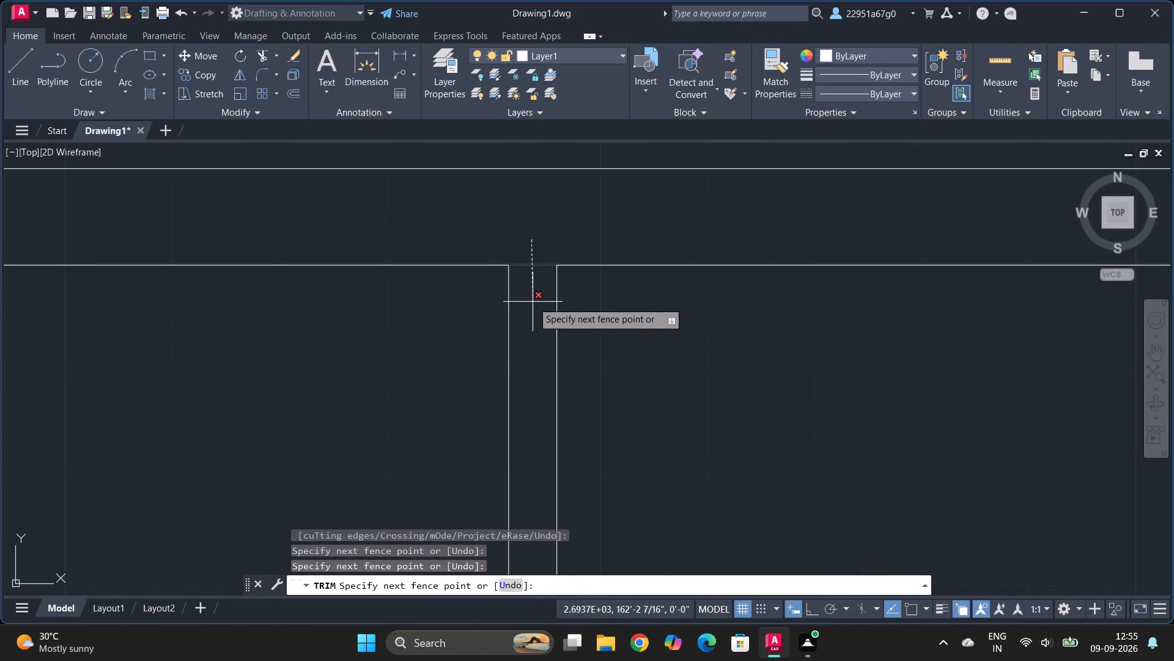
{"action": "left_click", "coordinate": [533, 302]}
{"action": "scroll", "coordinate": [666, 207], "scroll_direction": "down", "scroll_amount": 3, "text": "ctrl"}
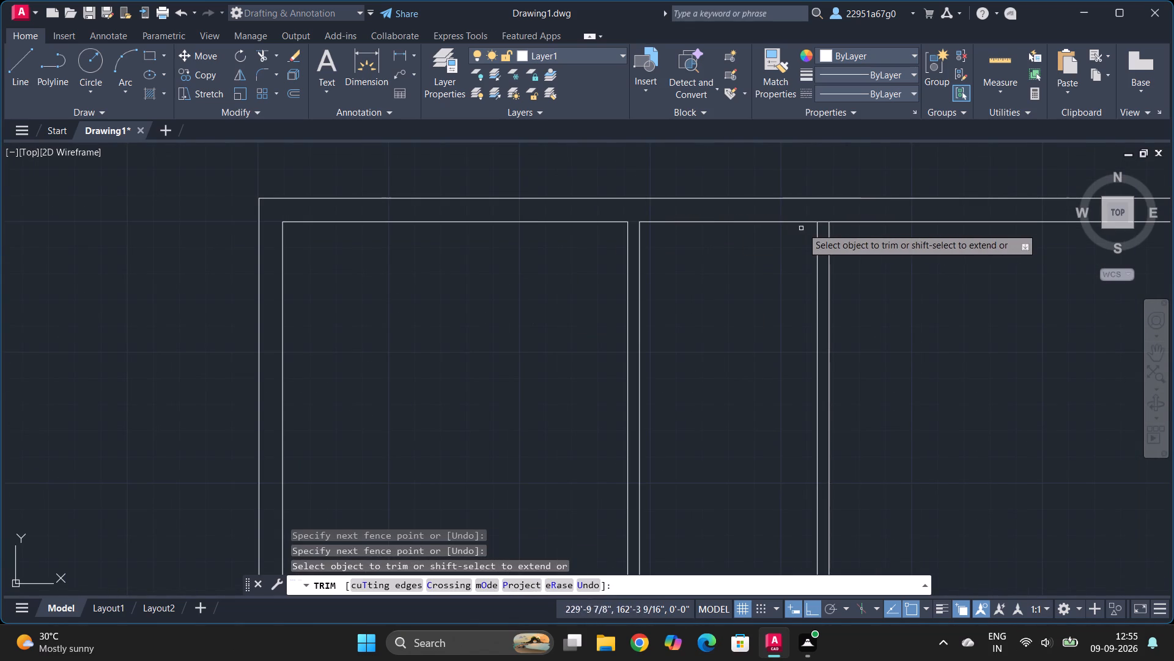
{"action": "left_click", "coordinate": [821, 218]}
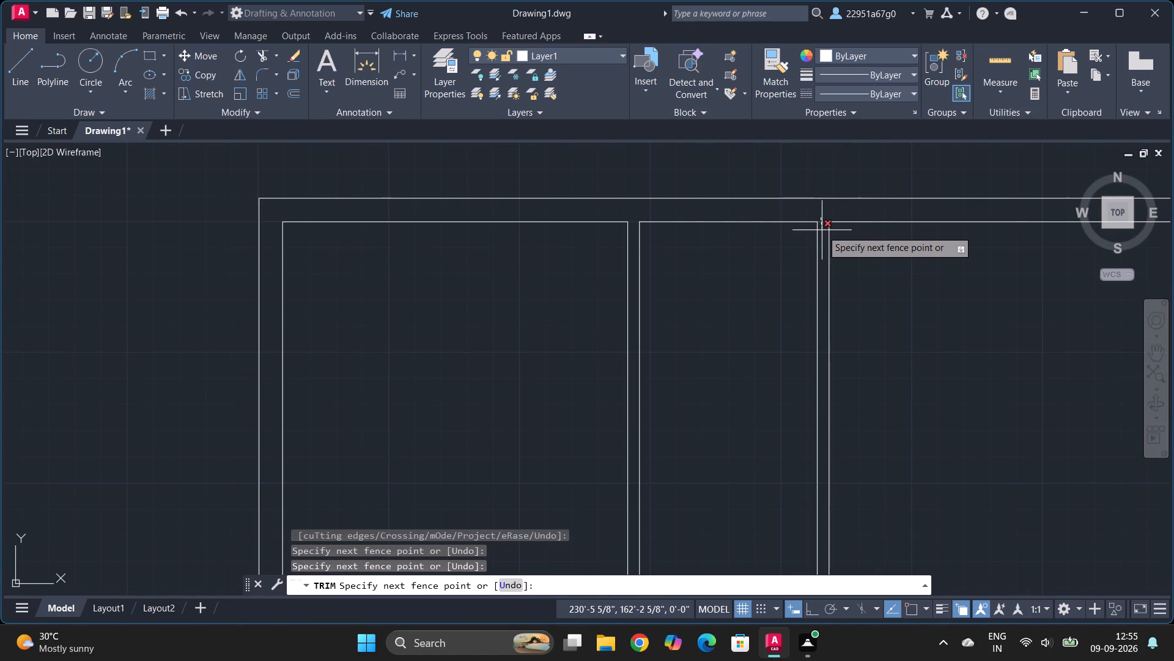
{"action": "left_click", "coordinate": [822, 230]}
{"action": "key", "text": "Escape"}
Offset the inner top wall line between the two vertical partitions 5'7" downward.
{"action": "key", "text": "o"}
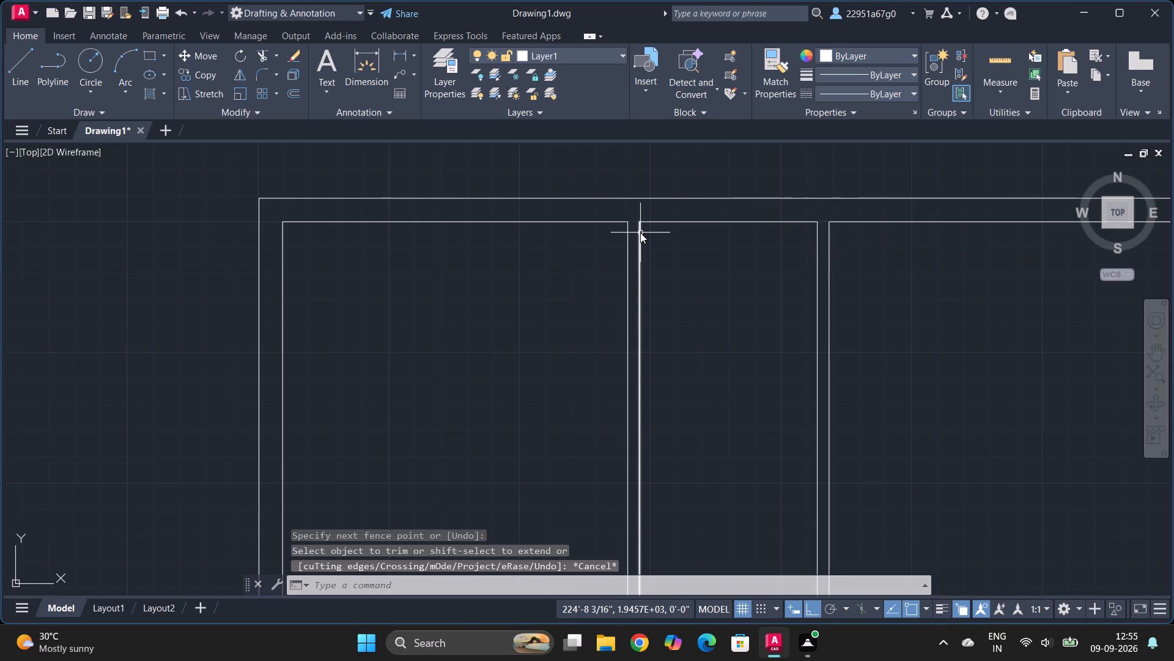
{"action": "key", "text": "Return"}
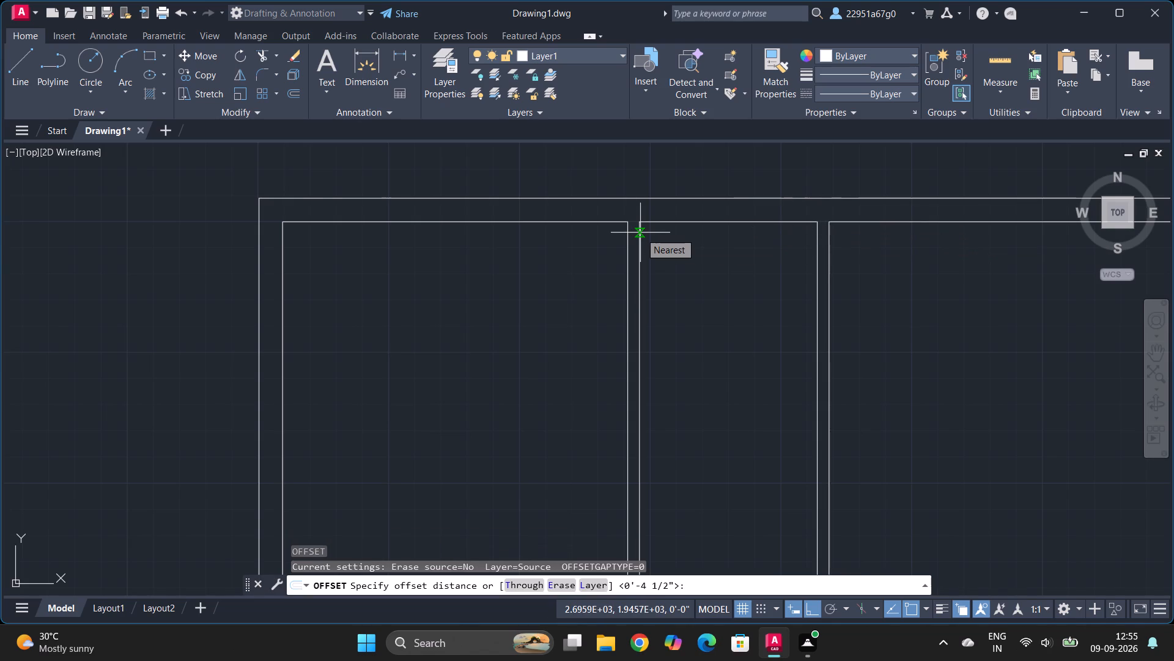
{"action": "type", "text": "5'7\""}
{"action": "key", "text": "Return"}
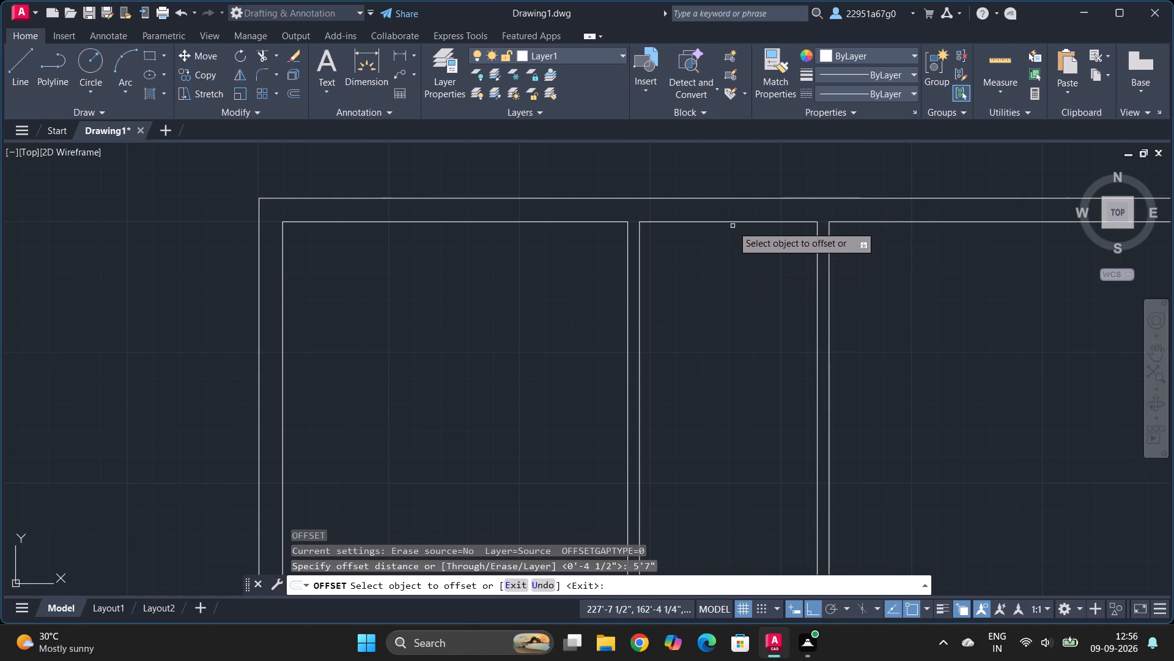
{"action": "left_click", "coordinate": [733, 220]}
{"action": "left_click", "coordinate": [746, 368]}
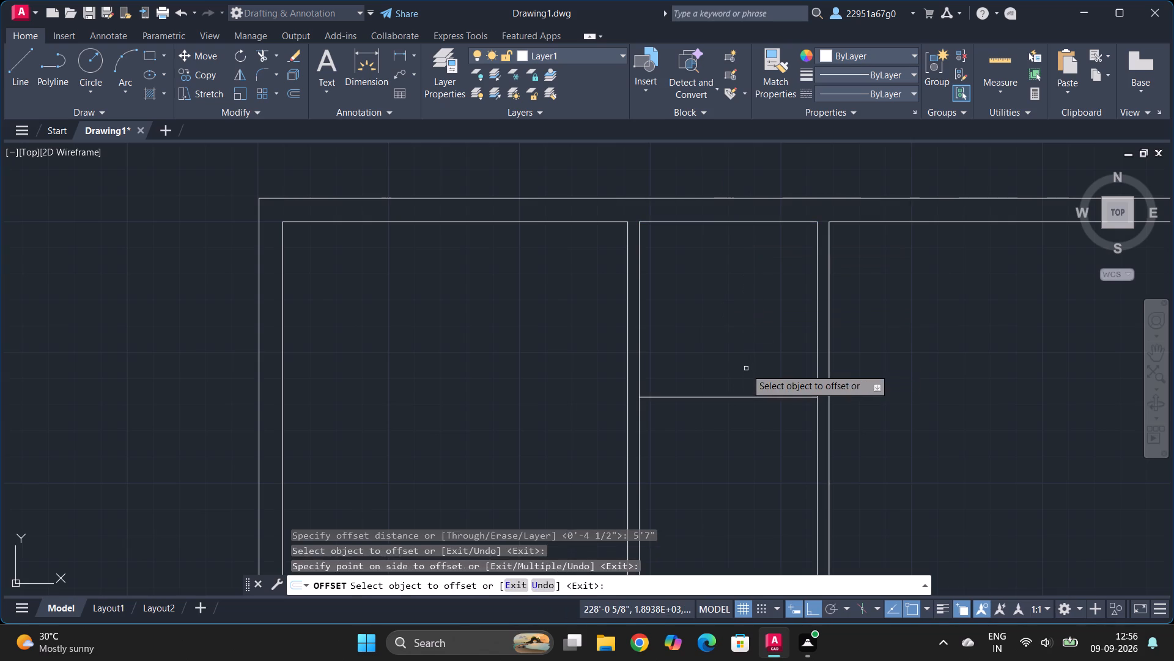
{"action": "key", "text": "Escape"}
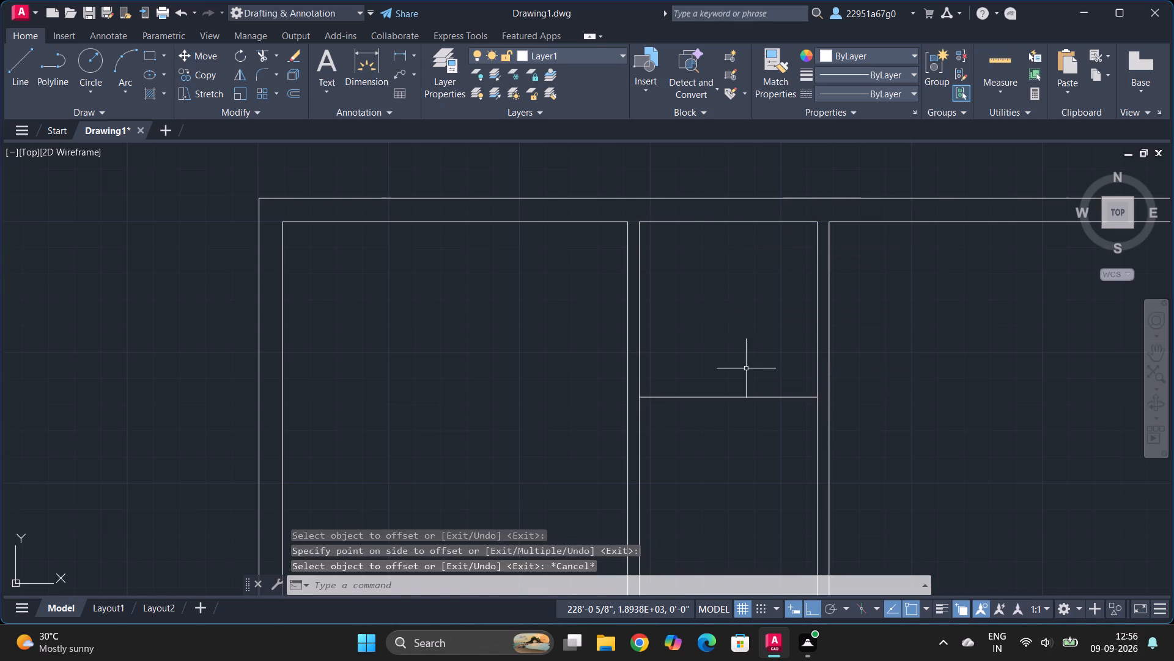
Offset the new horizontal line 4.5" downward to form the cross partition's thickness.
{"action": "key", "text": "o"}
{"action": "key", "text": "Return"}
{"action": "type", "text": "4.5\""}
{"action": "key", "text": "Return"}
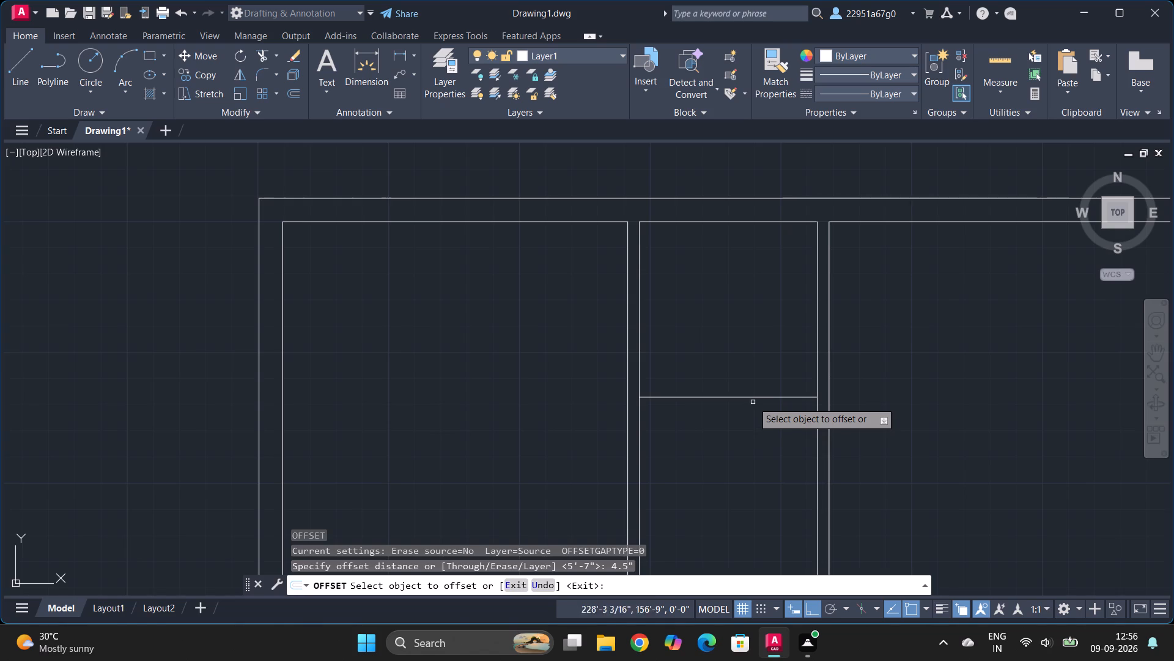
{"action": "left_click", "coordinate": [753, 397]}
{"action": "left_click", "coordinate": [759, 417]}
{"action": "key", "text": "Escape"}
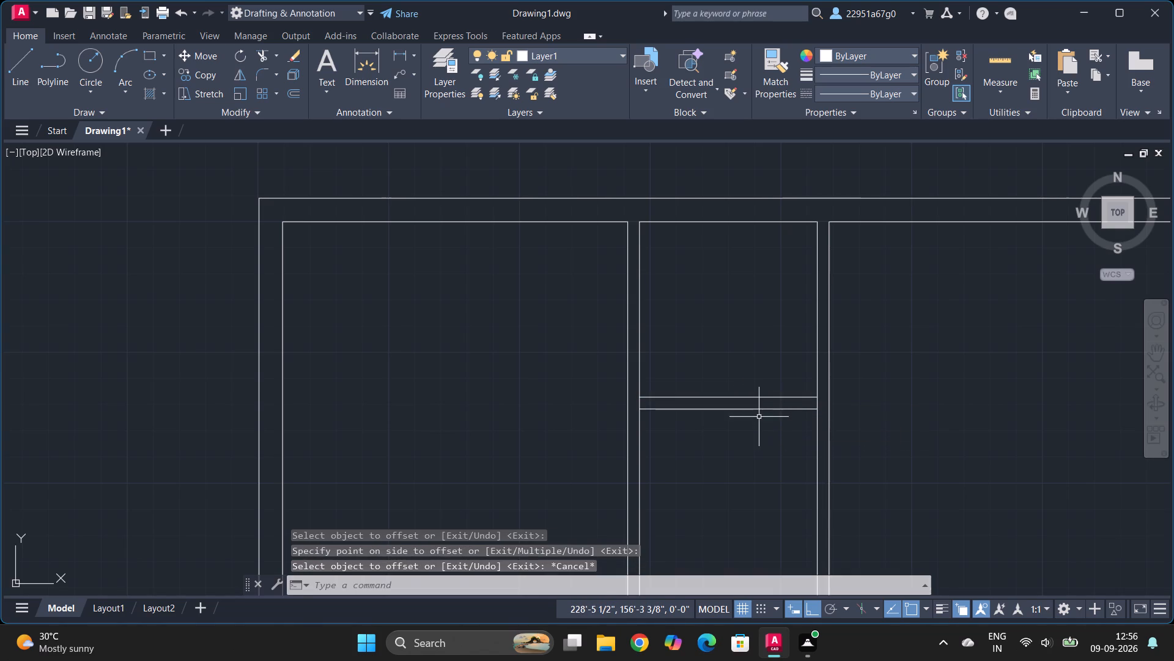
Trim the vertical partition lines crossing both ends of the cross partition to open its wall junctions.
{"action": "scroll", "coordinate": [702, 311], "scroll_direction": "down", "scroll_amount": 4, "text": "ctrl"}
{"action": "scroll", "coordinate": [711, 342], "scroll_direction": "up", "scroll_amount": 4, "text": "ctrl"}
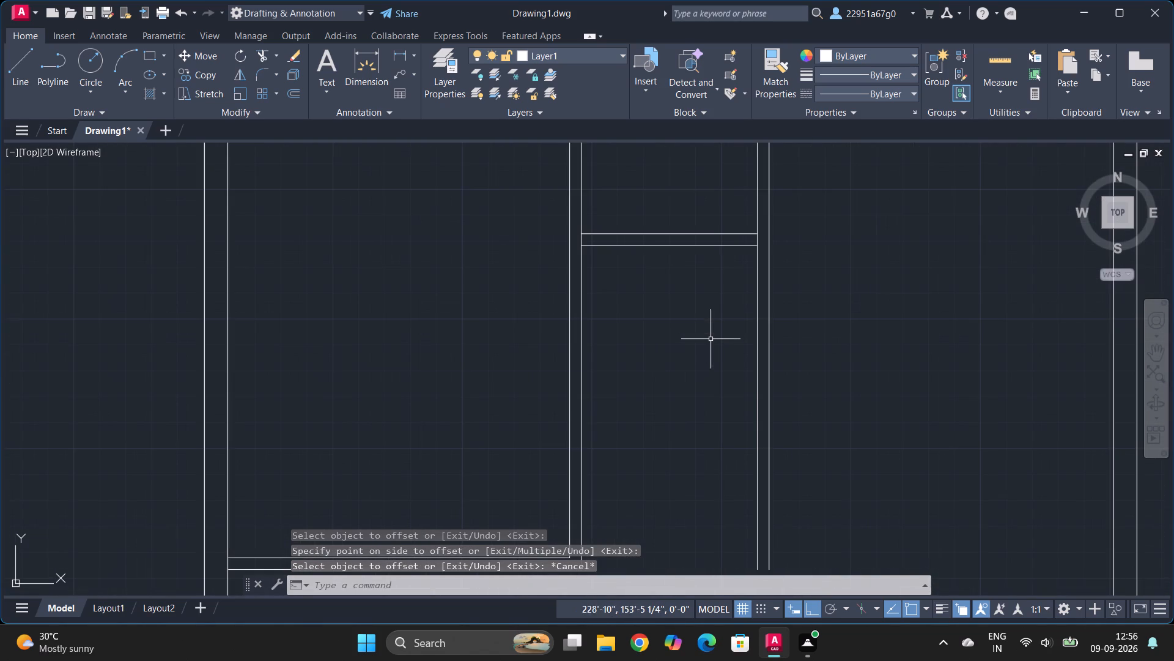
{"action": "type", "text": "tr"}
{"action": "key", "text": "Return"}
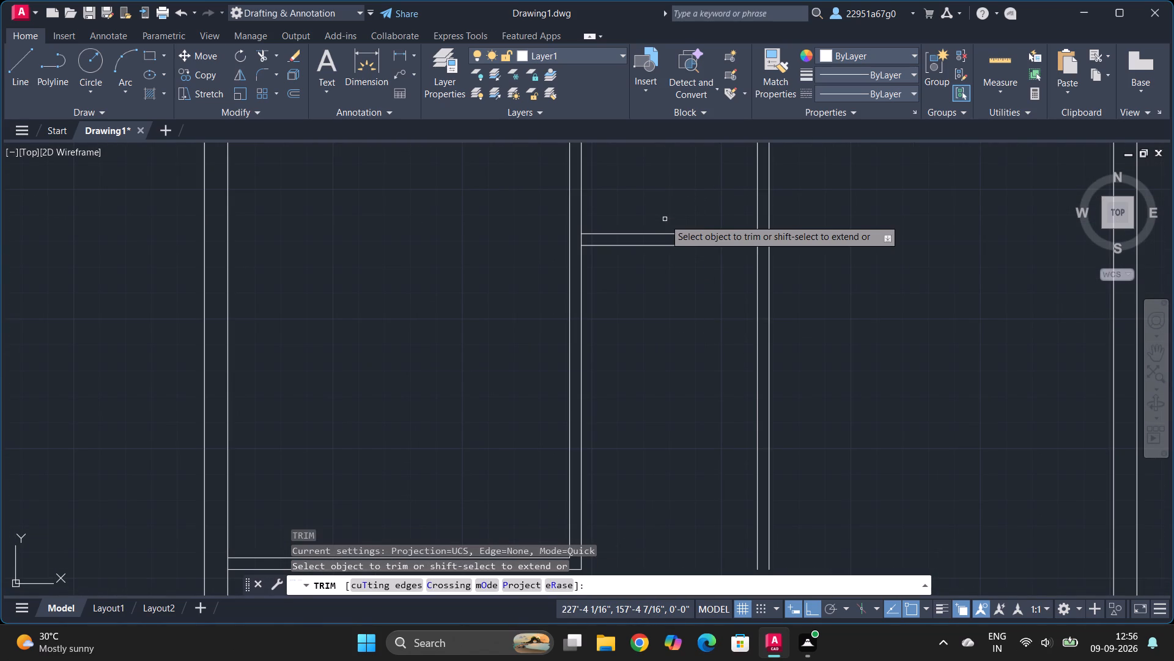
{"action": "scroll", "coordinate": [652, 198], "scroll_direction": "up", "scroll_amount": 3, "text": "ctrl"}
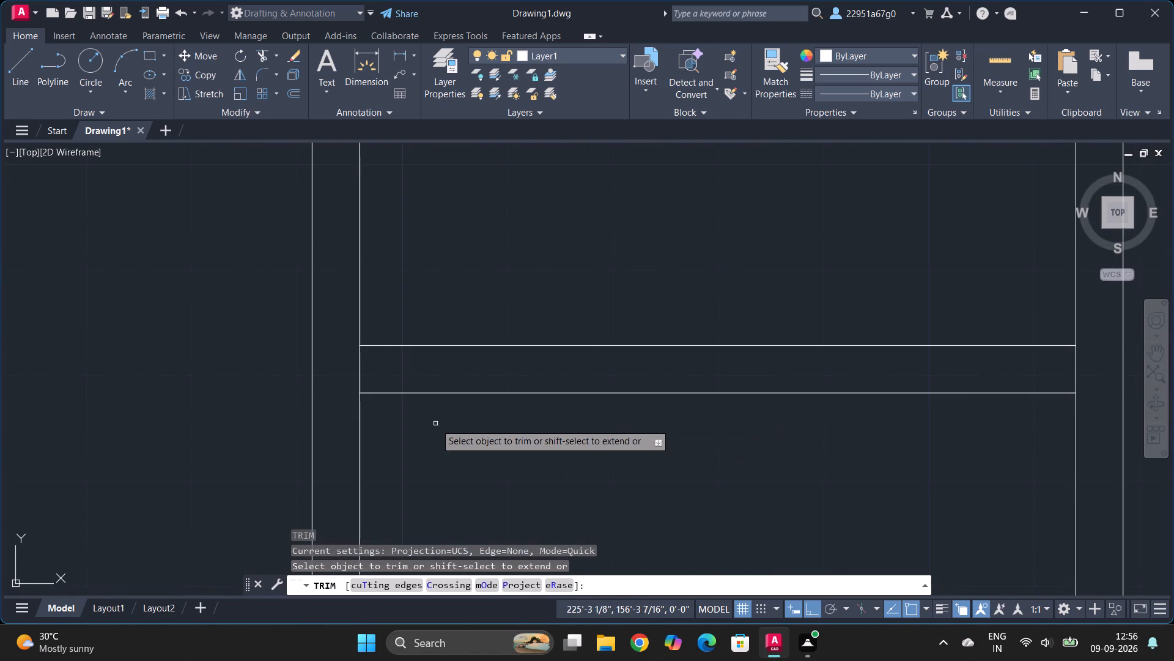
{"action": "left_click", "coordinate": [336, 365]}
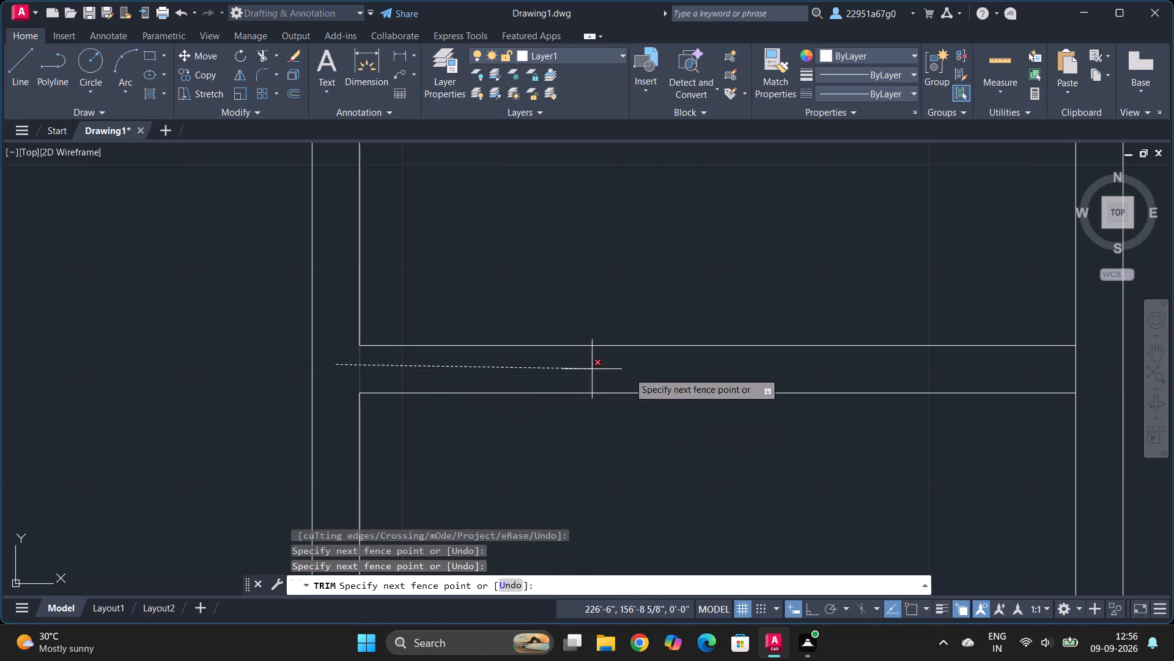
{"action": "left_click", "coordinate": [1086, 362]}
{"action": "key", "text": "Escape"}
Offset the cross partition's lower line 3'10" downward between the two vertical partitions.
{"action": "scroll", "coordinate": [835, 283], "scroll_direction": "down", "scroll_amount": 6, "text": "ctrl"}
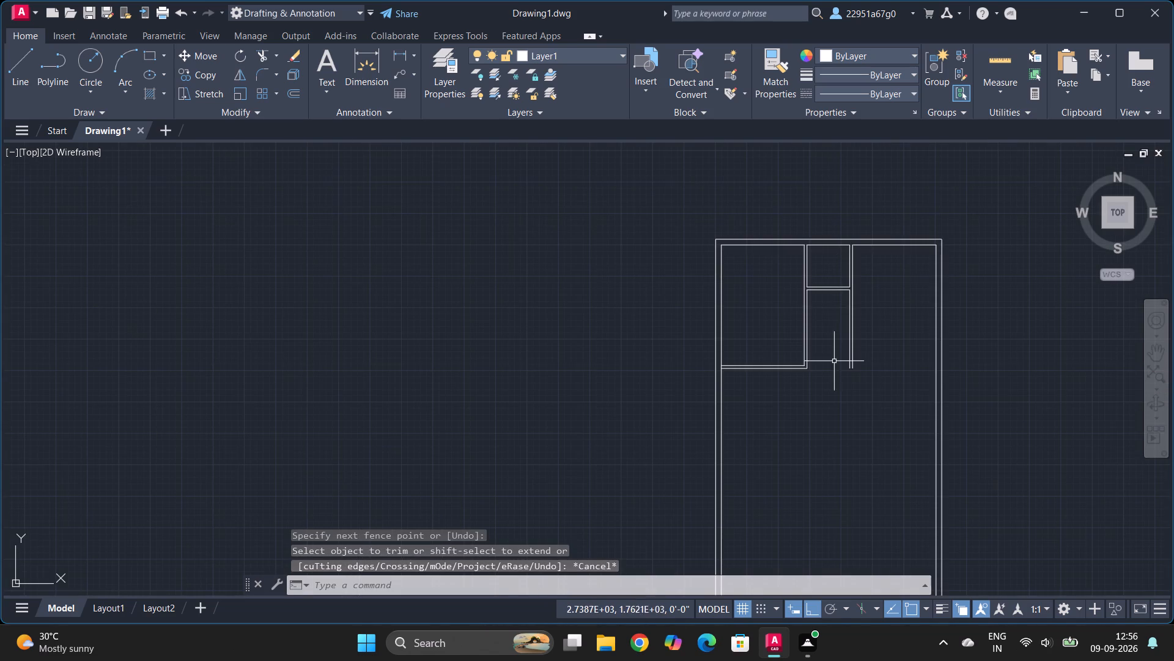
{"action": "scroll", "coordinate": [834, 364], "scroll_direction": "up", "scroll_amount": 2, "text": "ctrl"}
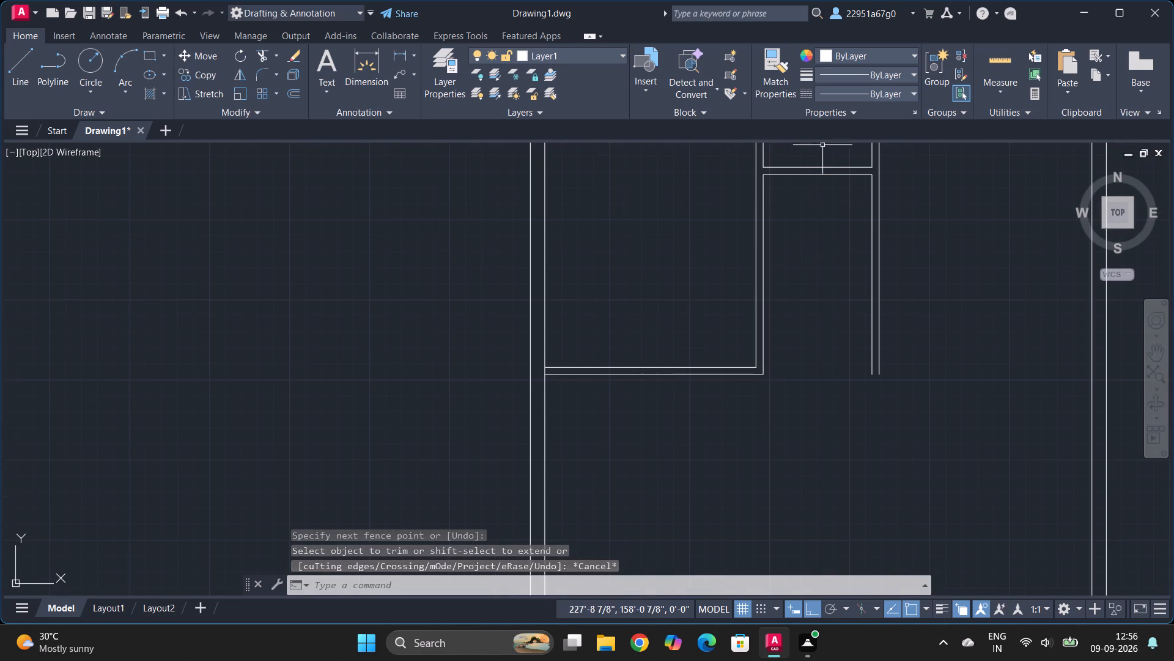
{"action": "scroll", "coordinate": [821, 149], "scroll_direction": "up", "scroll_amount": 4, "text": "ctrl"}
{"action": "scroll", "coordinate": [786, 283], "scroll_direction": "down", "scroll_amount": 5, "text": "ctrl"}
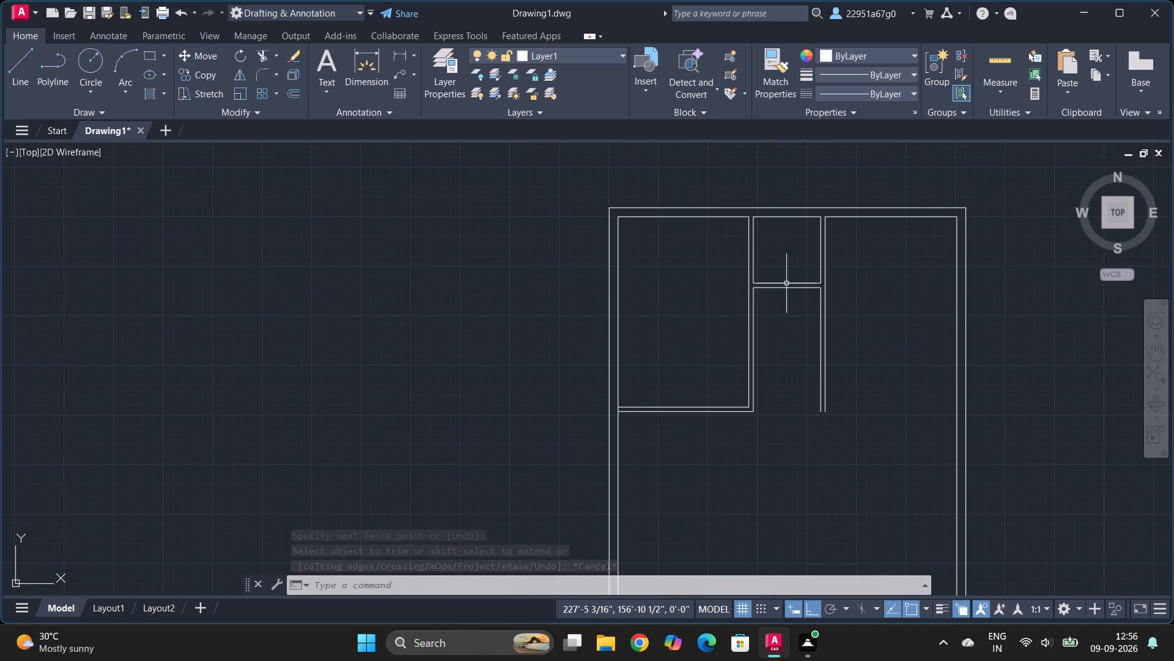
{"action": "scroll", "coordinate": [779, 295], "scroll_direction": "up", "scroll_amount": 1}
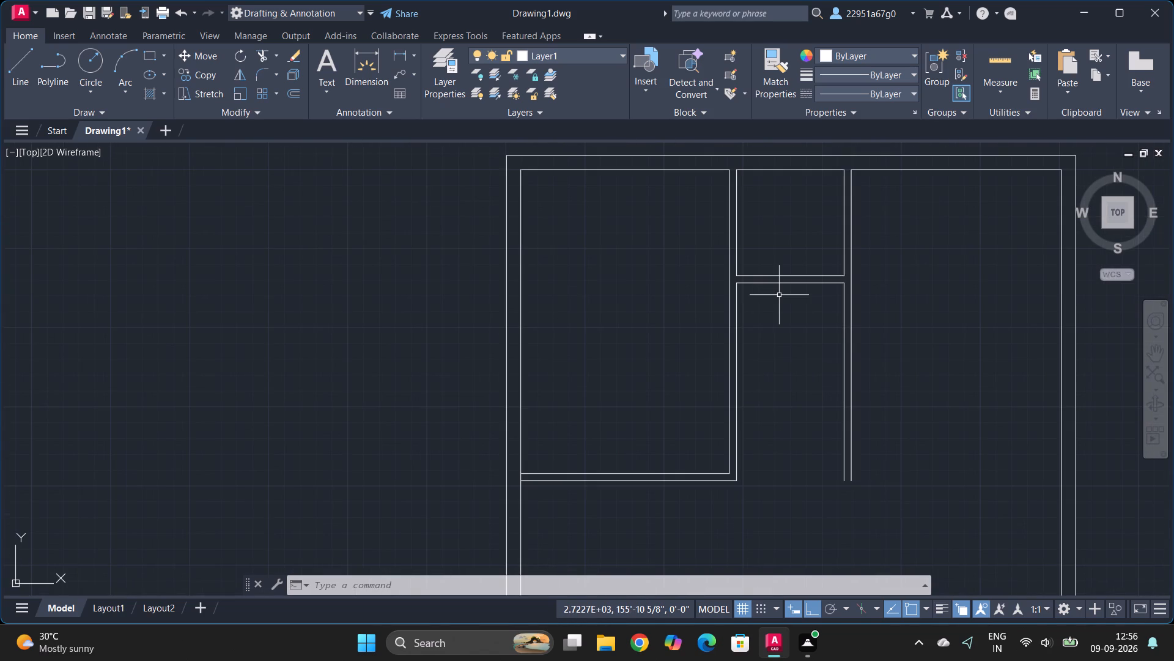
{"action": "key", "text": "o"}
{"action": "key", "text": "Return"}
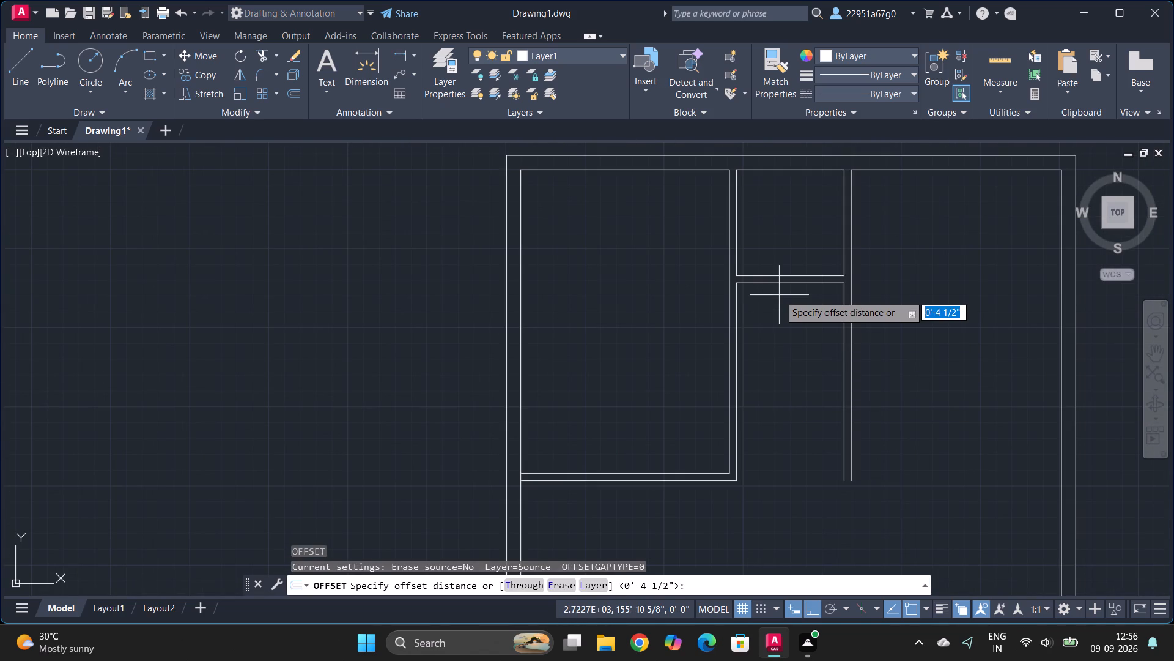
{"action": "key", "text": "3"}
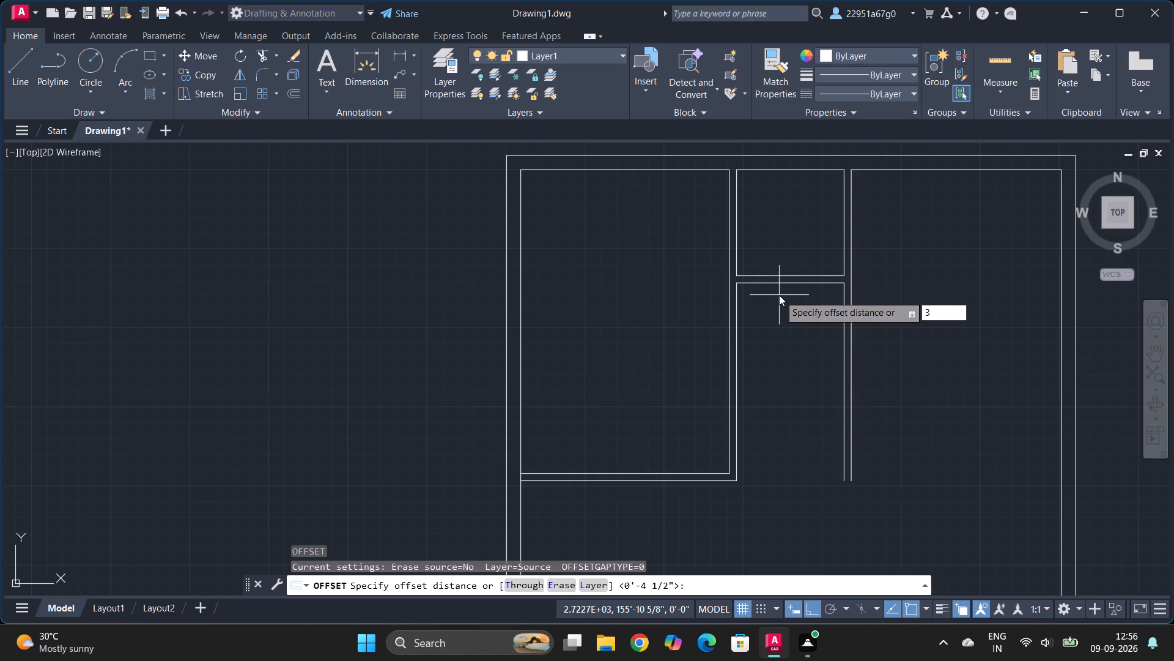
{"action": "key", "text": "apostrophe"}
{"action": "type", "text": "10"}
{"action": "key", "text": "shift+quotedbl"}
{"action": "key", "text": "Return"}
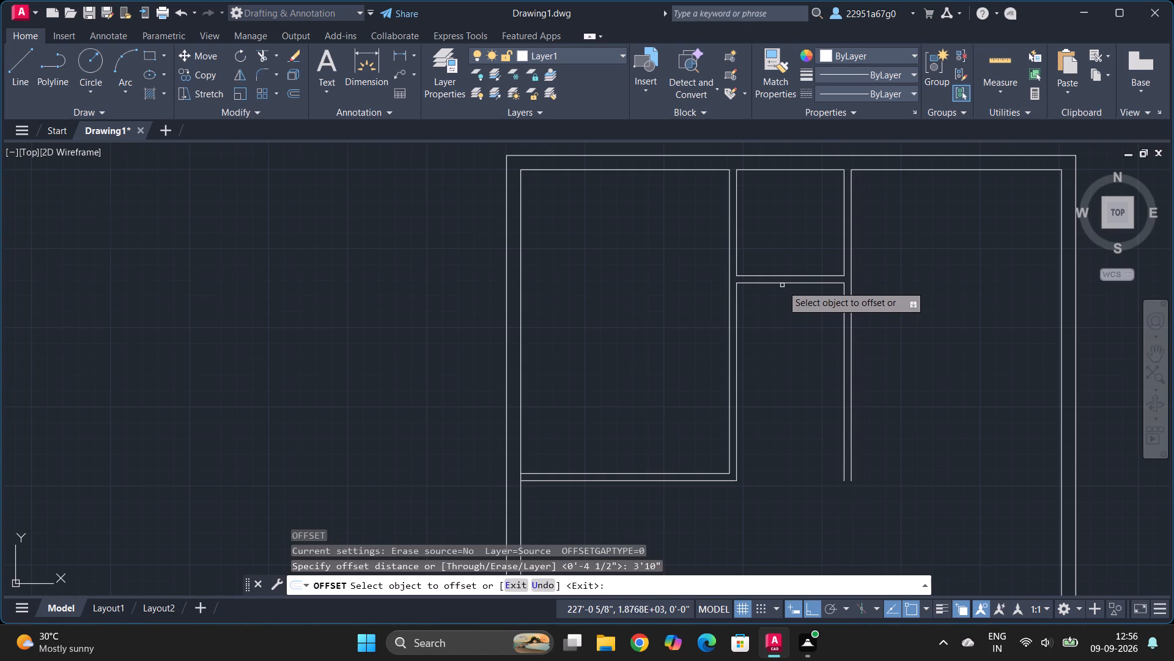
{"action": "left_click", "coordinate": [782, 285]}
{"action": "left_click", "coordinate": [783, 345]}
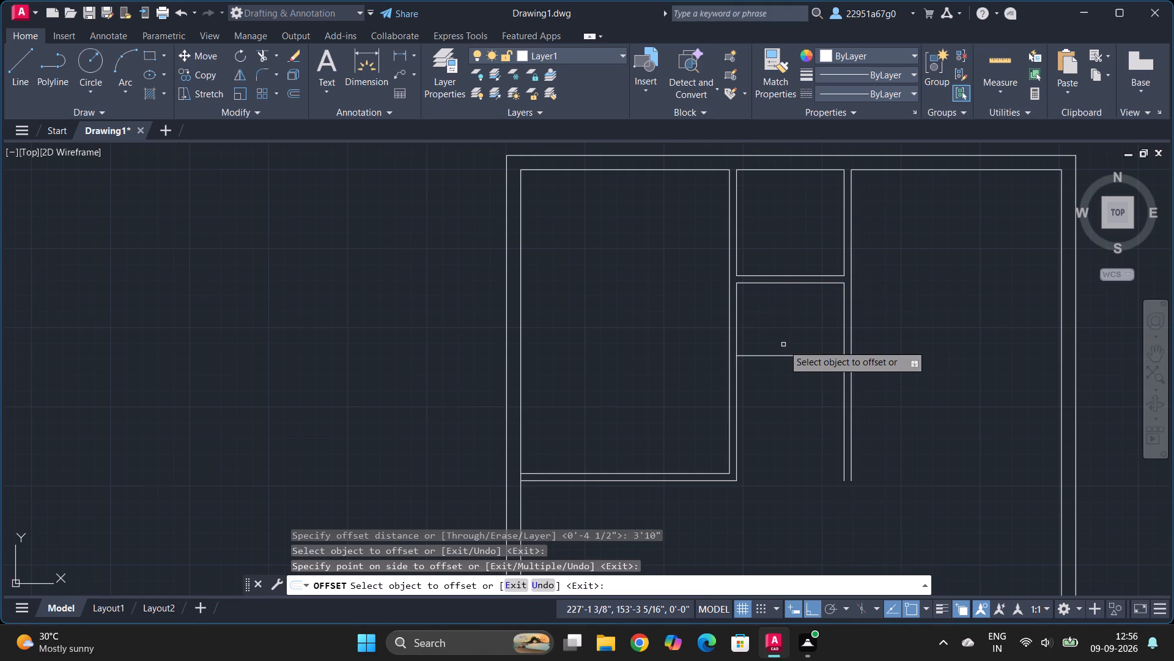
{"action": "key", "text": "Escape"}
Offset the new horizontal line 4.5" downward to form the second cross partition's thickness.
{"action": "key", "text": "o"}
{"action": "key", "text": "Return"}
{"action": "type", "text": "4.5\""}
{"action": "key", "text": "Return"}
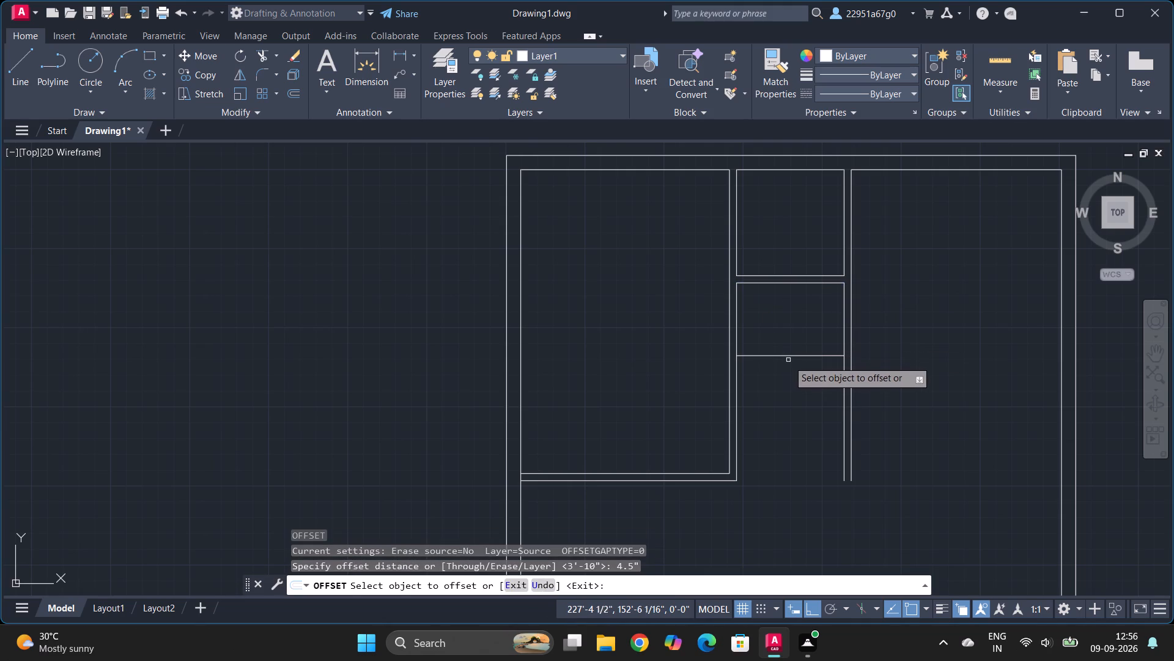
{"action": "left_click", "coordinate": [789, 356]}
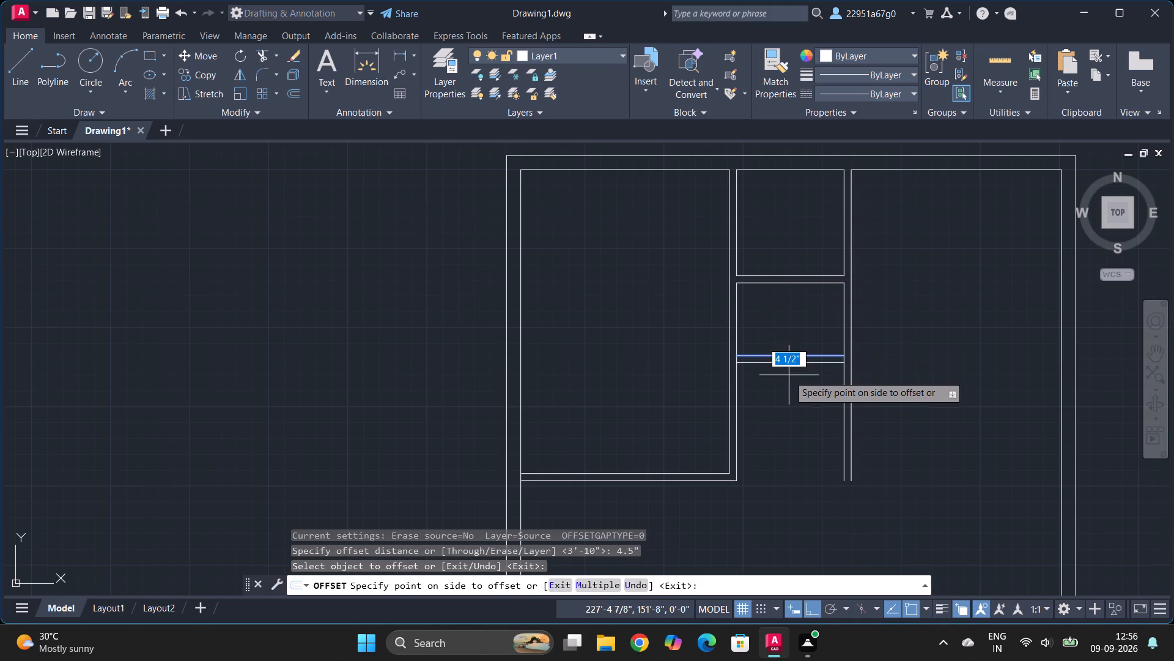
{"action": "left_click", "coordinate": [789, 375]}
{"action": "key", "text": "Escape"}
Trim the vertical partition lines crossing both ends of the second cross partition to open its wall junctions.
{"action": "type", "text": "tr"}
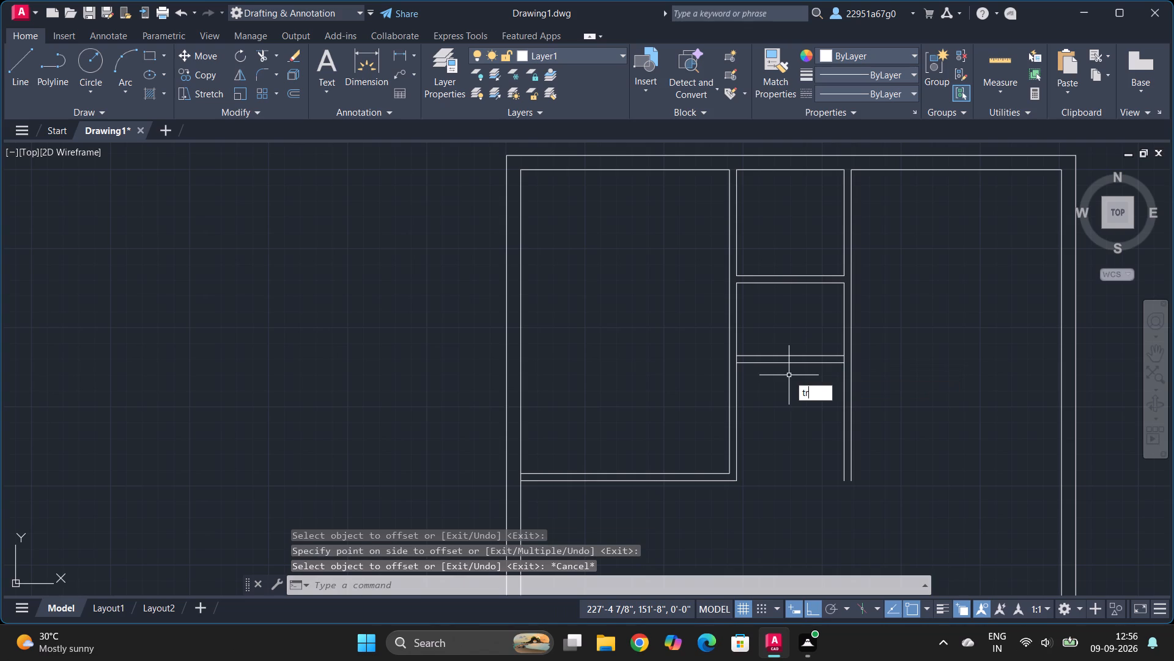
{"action": "key", "text": "Return"}
{"action": "scroll", "coordinate": [789, 323], "scroll_direction": "up", "scroll_amount": 4, "text": "ctrl"}
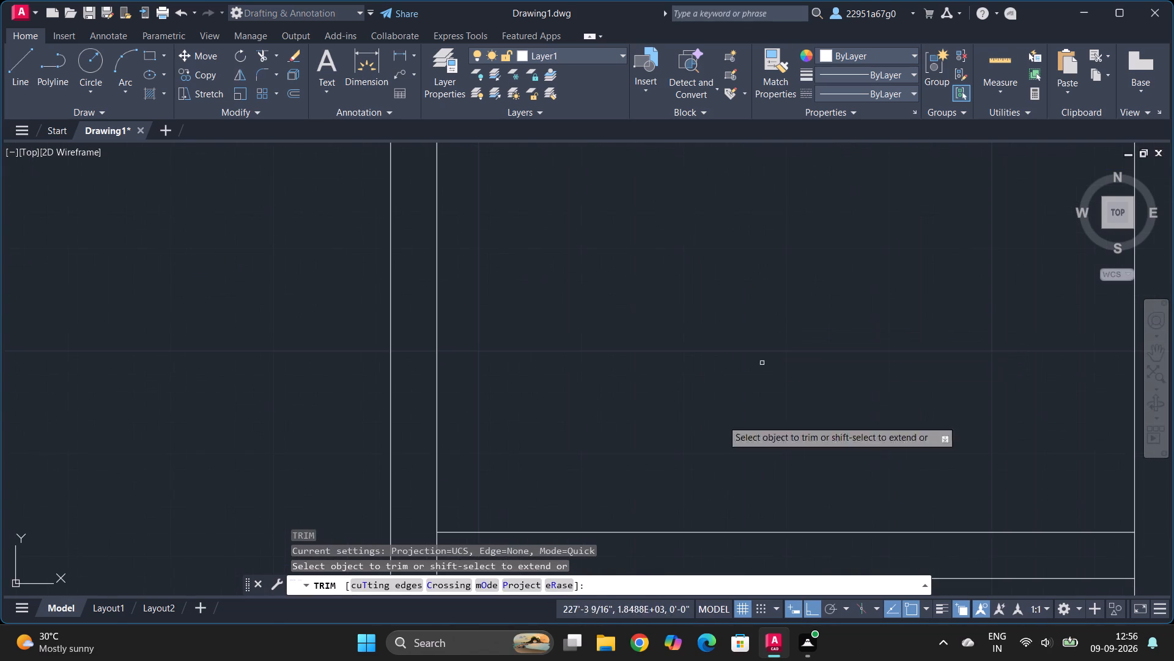
{"action": "scroll", "coordinate": [665, 496], "scroll_direction": "down", "scroll_amount": 1, "text": "ctrl"}
{"action": "scroll", "coordinate": [675, 380], "scroll_direction": "down", "scroll_amount": 2, "text": "ctrl"}
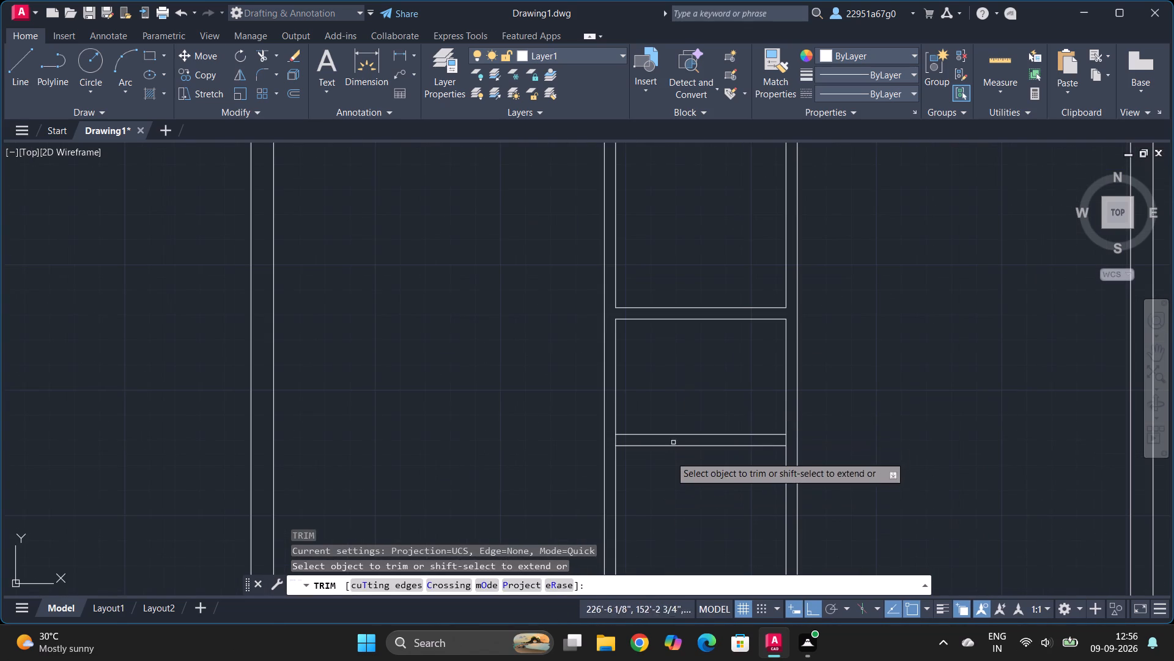
{"action": "scroll", "coordinate": [665, 481], "scroll_direction": "up", "scroll_amount": 3, "text": "ctrl"}
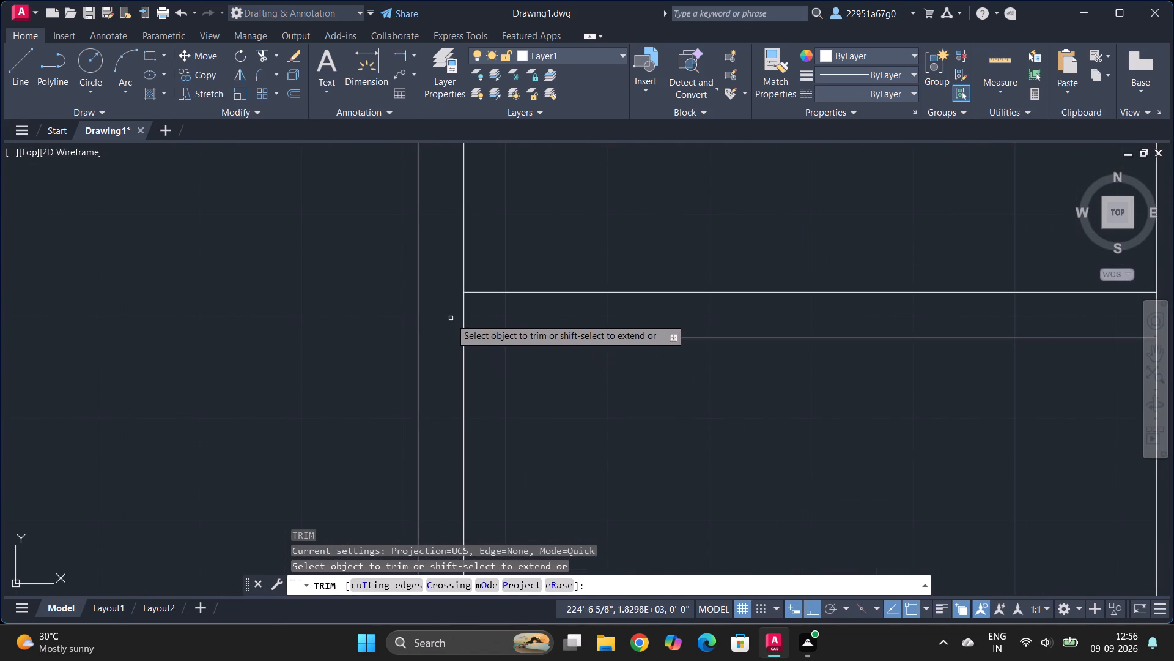
{"action": "left_click", "coordinate": [451, 318]}
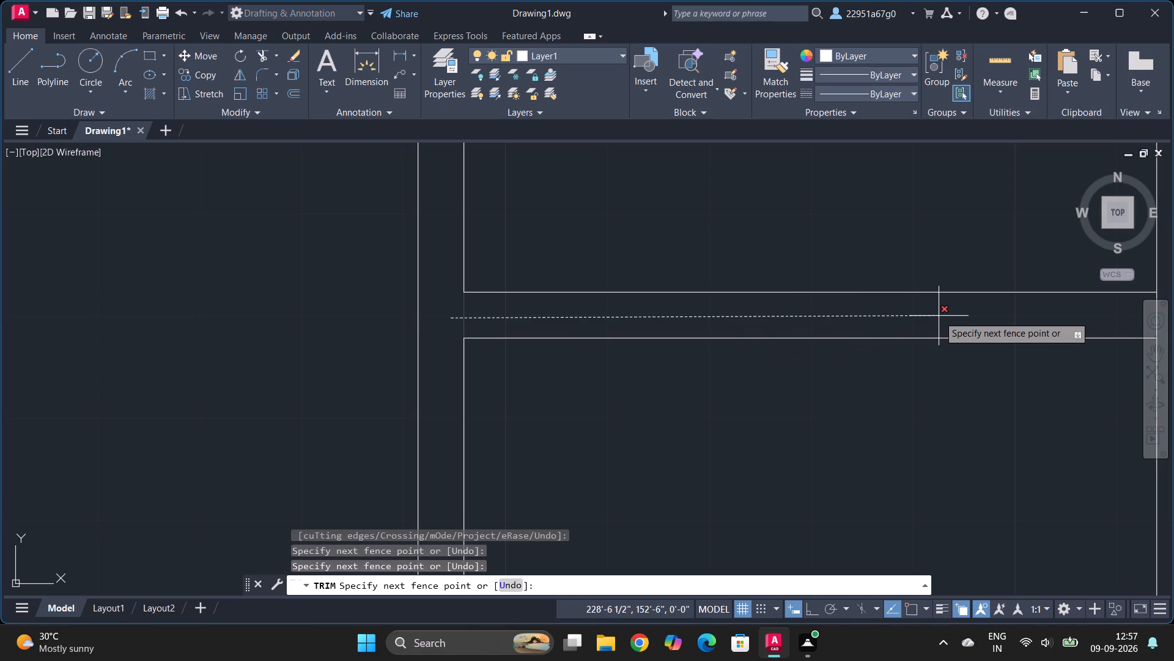
{"action": "scroll", "coordinate": [939, 316], "scroll_direction": "down", "scroll_amount": 2, "text": "ctrl"}
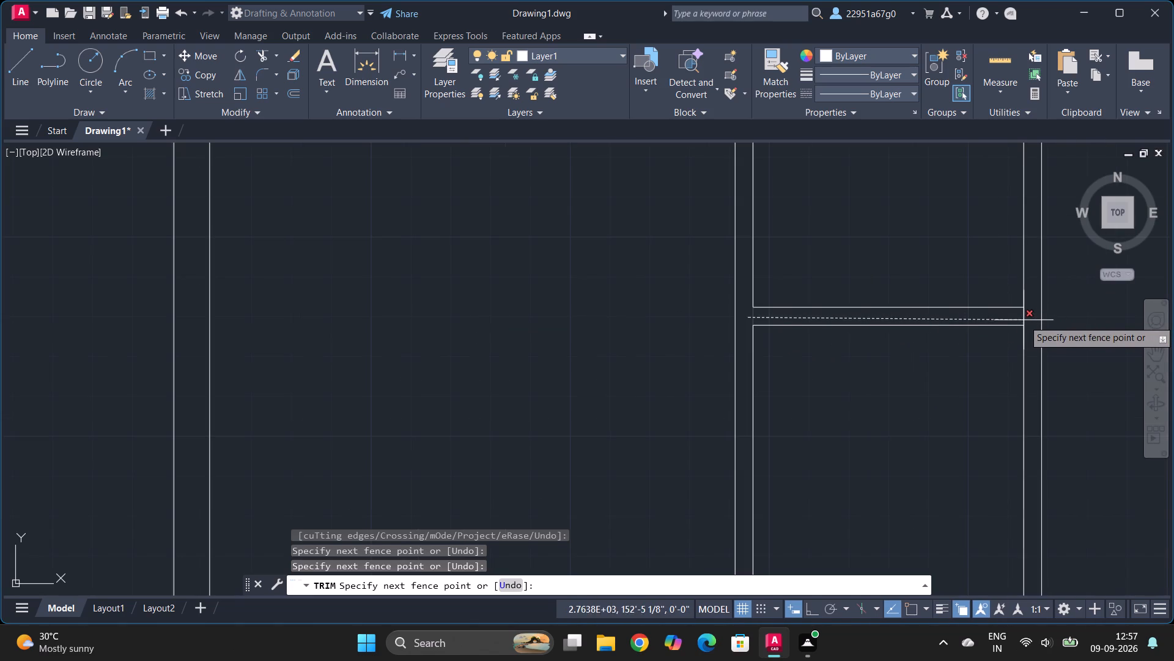
{"action": "left_click", "coordinate": [1024, 319]}
{"action": "key", "text": "Escape"}
{"action": "scroll", "coordinate": [838, 266], "scroll_direction": "down", "scroll_amount": 5, "text": "ctrl"}
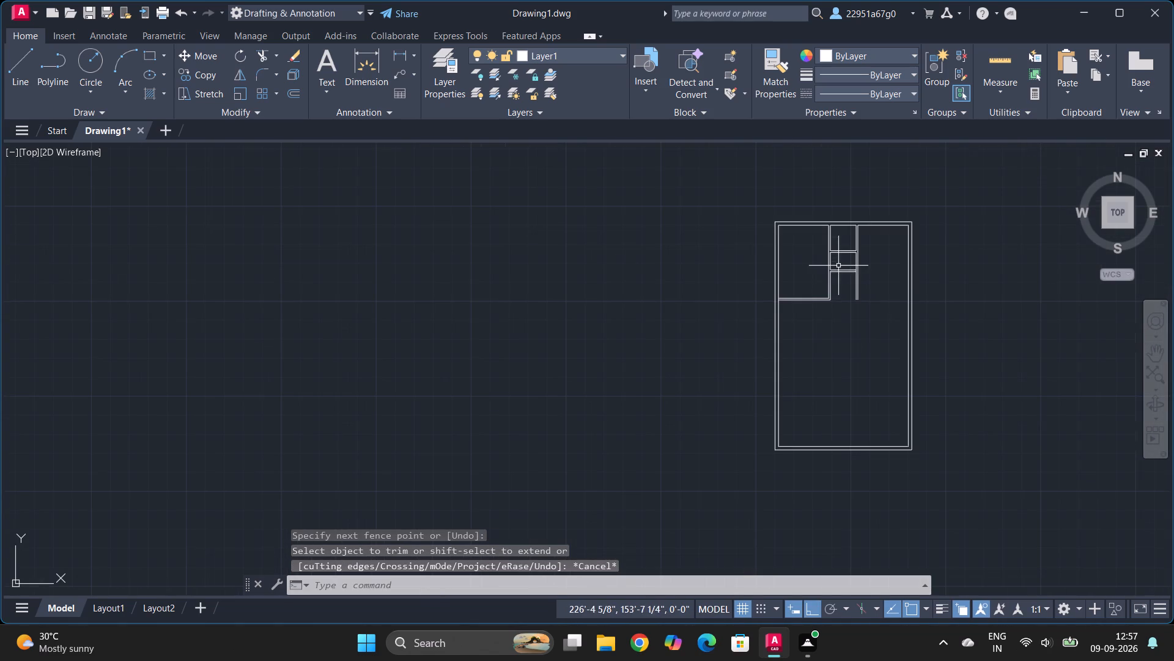
Draw a 4.5" line across the left vertical partition, between the second cross partition and the left room's bottom partition.
{"action": "scroll", "coordinate": [843, 286], "scroll_direction": "up", "scroll_amount": 2, "text": "ctrl"}
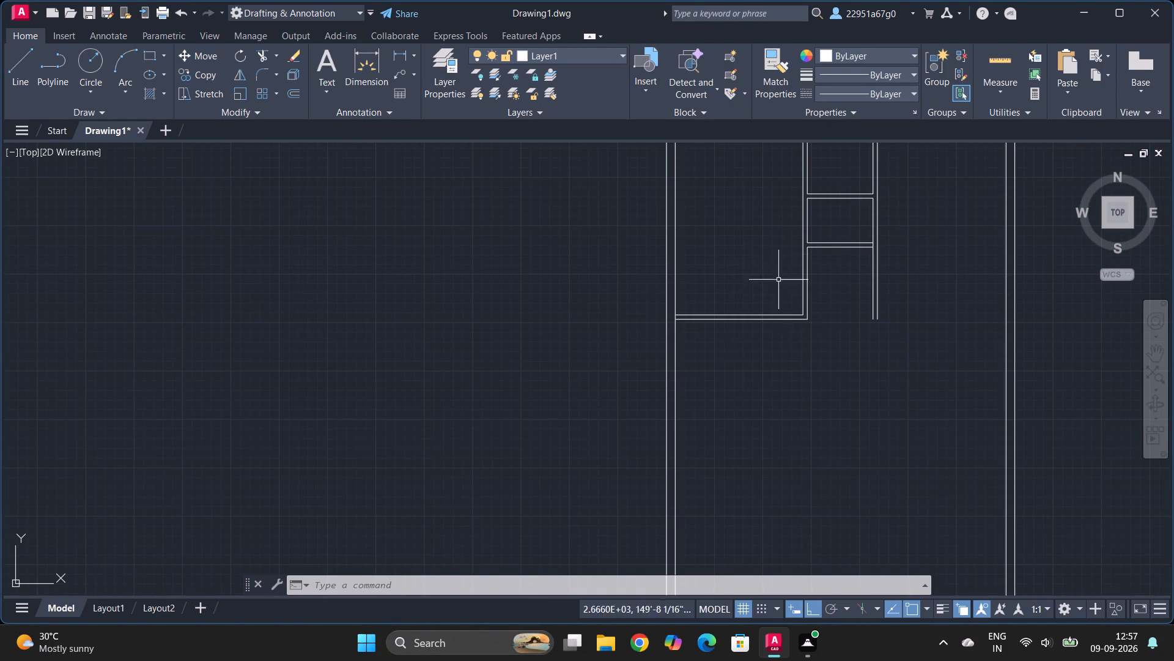
{"action": "key", "text": "l"}
{"action": "key", "text": "Return"}
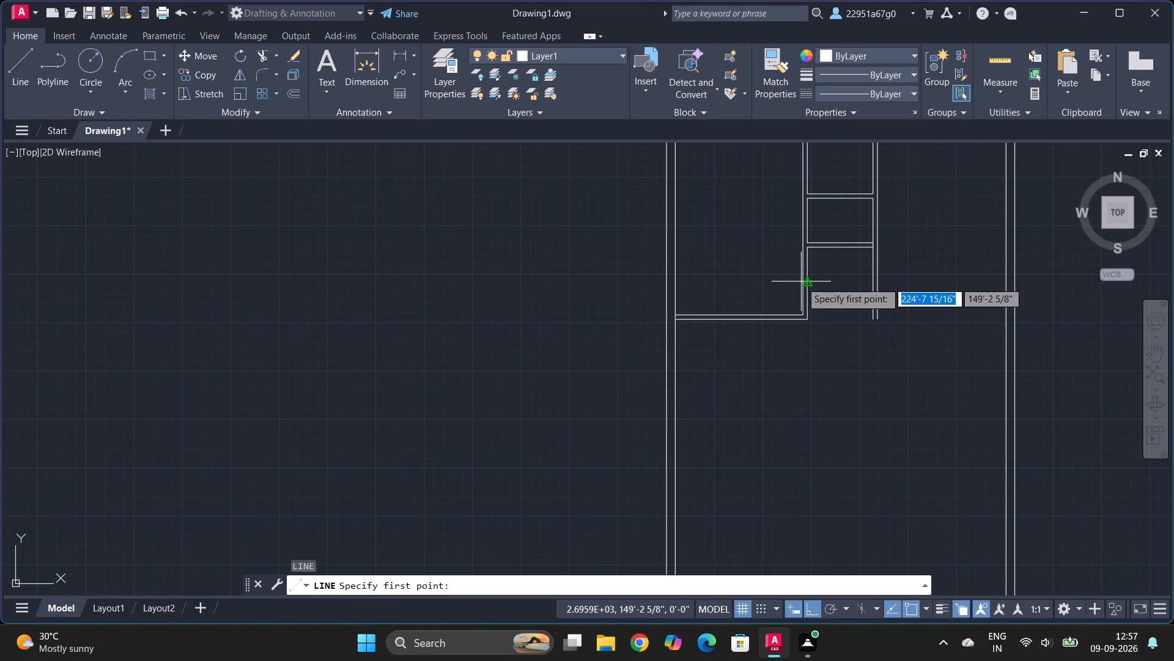
{"action": "scroll", "coordinate": [796, 272], "scroll_direction": "up", "scroll_amount": 3, "text": "ctrl"}
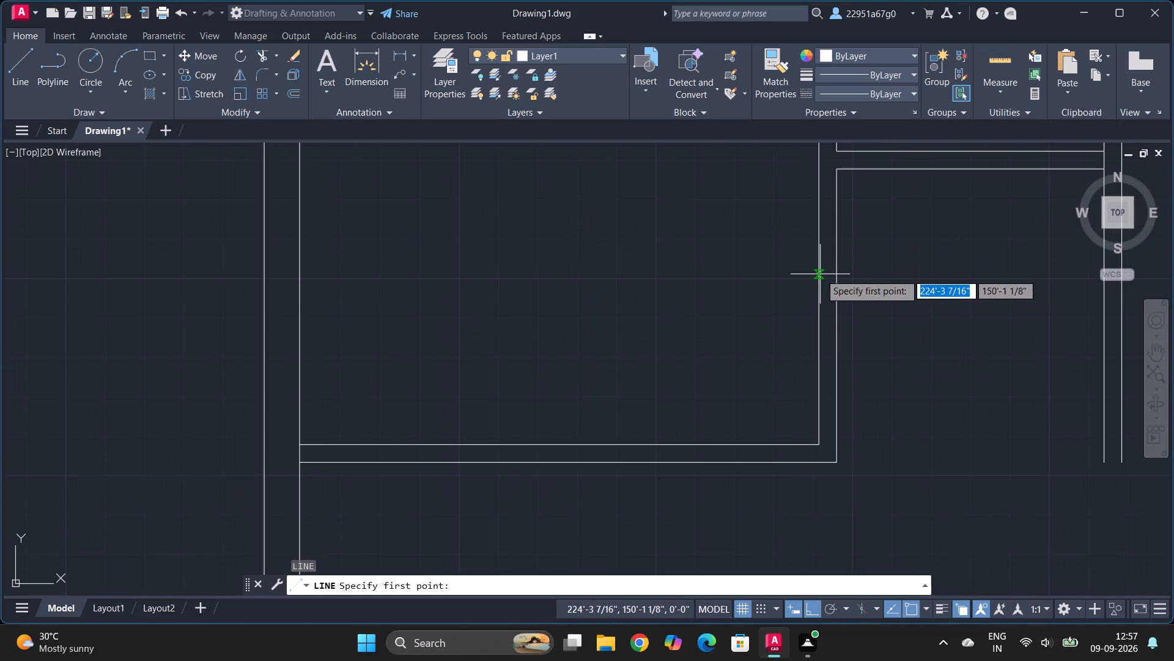
{"action": "left_click_drag", "start_coordinate": [819, 278], "coordinate": [832, 279]}
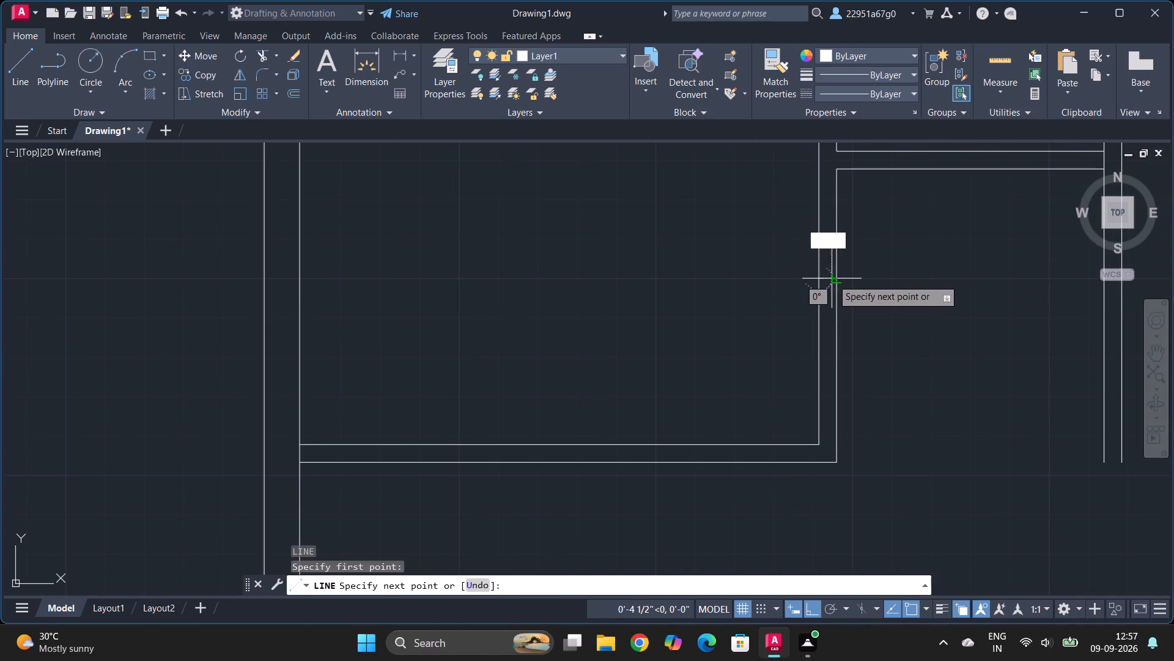
{"action": "left_click_drag", "start_coordinate": [832, 279], "coordinate": [836, 279]}
{"action": "left_click", "coordinate": [836, 279]}
{"action": "key", "text": "Escape"}
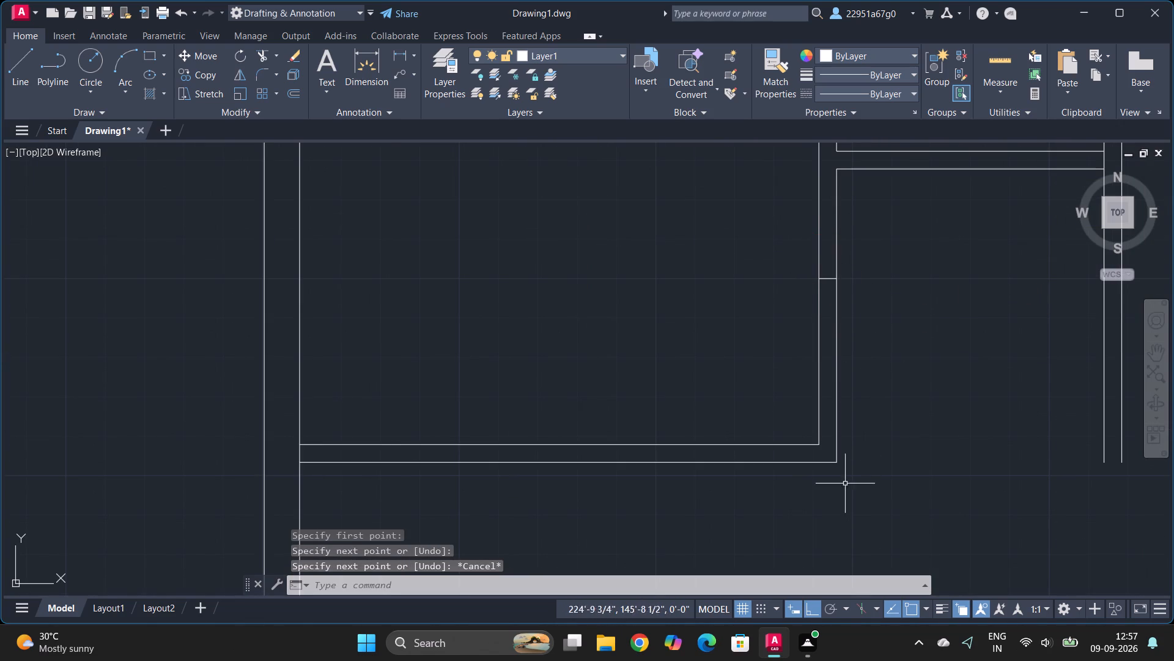
Extend the upper line of the left room's bottom partition to the vertical partition's far line, closing off the wall end.
{"action": "type", "text": "ex"}
{"action": "key", "text": "Return"}
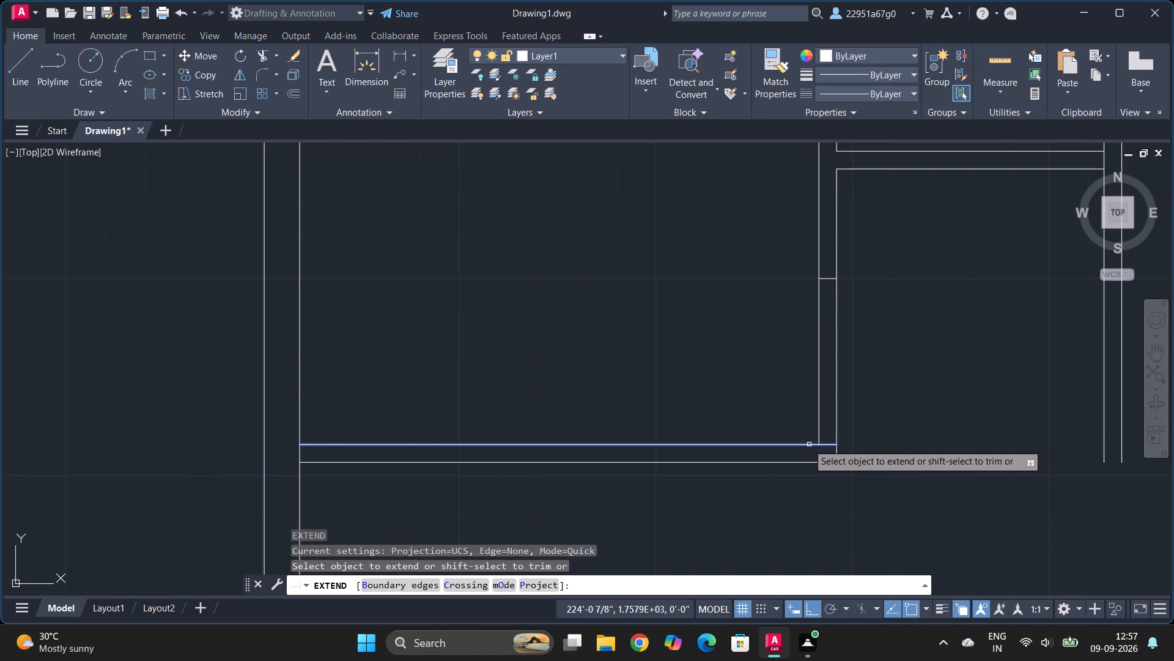
{"action": "left_click", "coordinate": [808, 444]}
{"action": "key", "text": "Escape"}
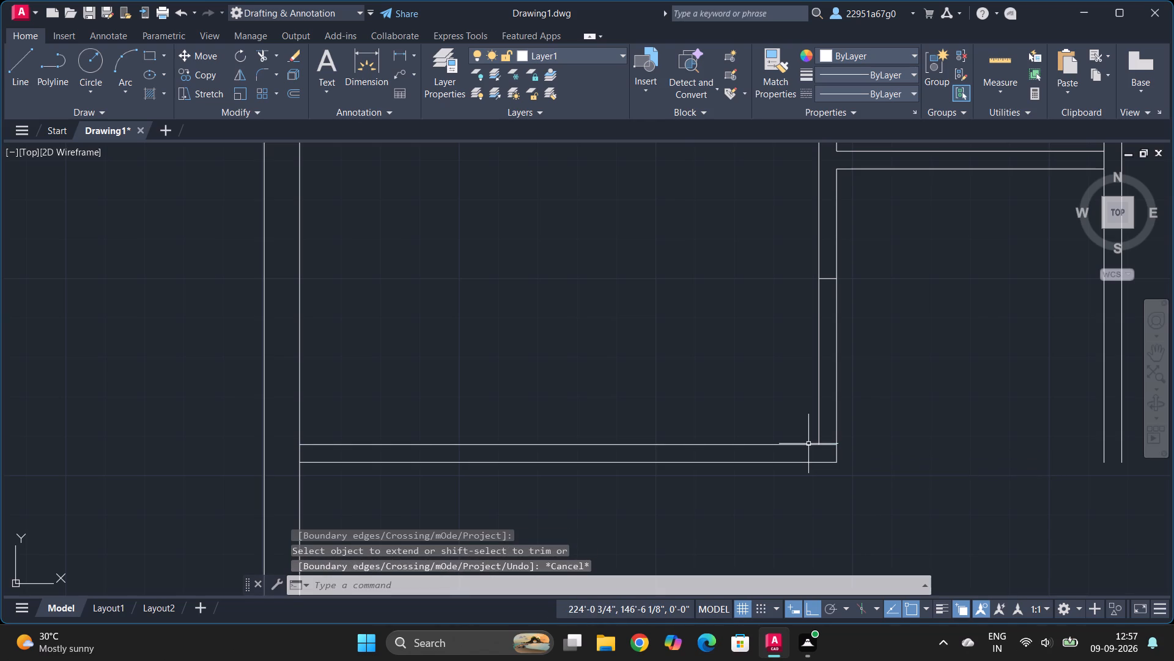
Trim both vertical partition lines between the new short line and the bottom partition to open a doorway.
{"action": "type", "text": "tr"}
{"action": "key", "text": "Return"}
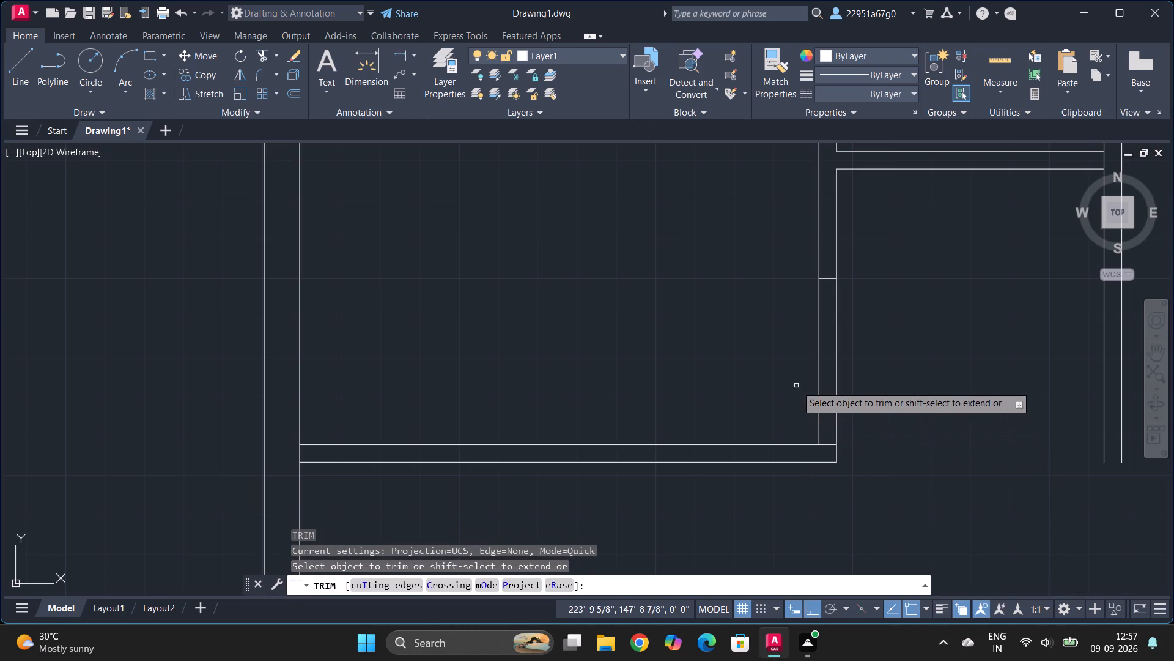
{"action": "left_click", "coordinate": [796, 386]}
{"action": "left_click", "coordinate": [983, 329]}
{"action": "key", "text": "Escape"}
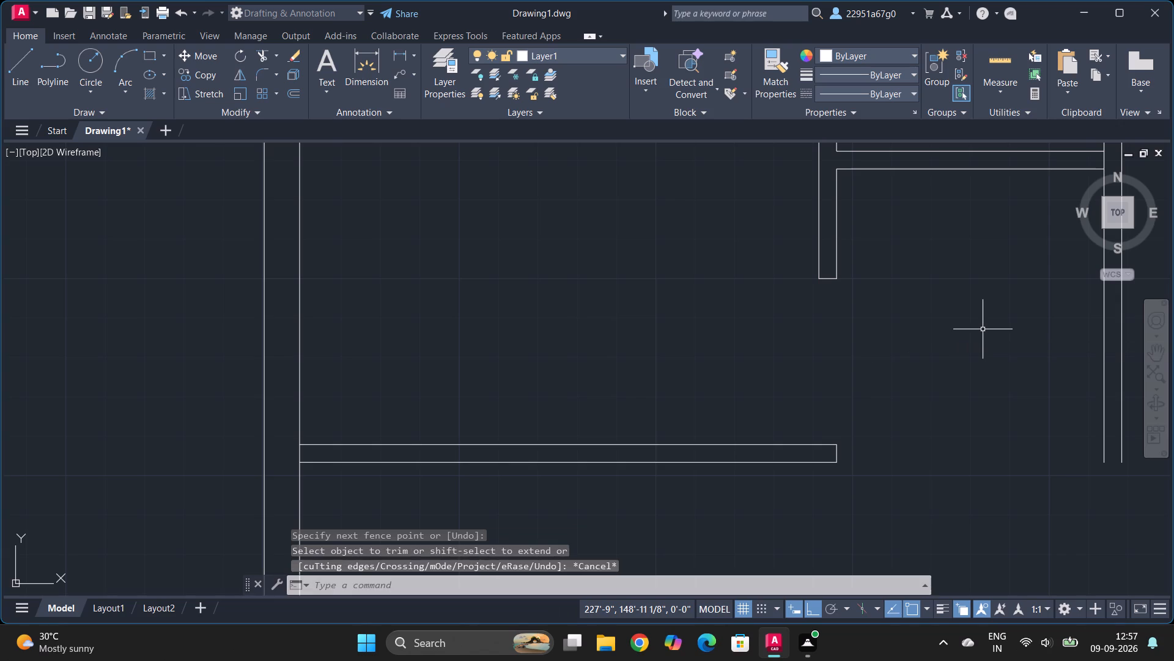
Offset the right room's inner top wall line 16' downward.
{"action": "scroll", "coordinate": [728, 349], "scroll_direction": "down", "scroll_amount": 3, "text": "ctrl"}
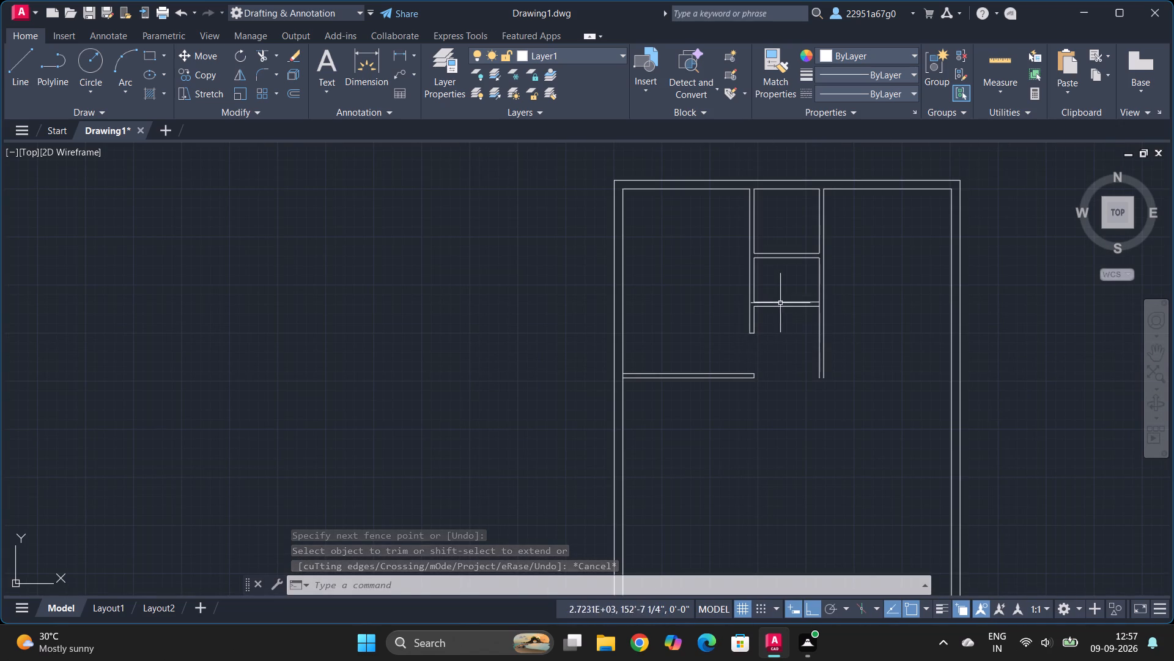
{"action": "key", "text": "o"}
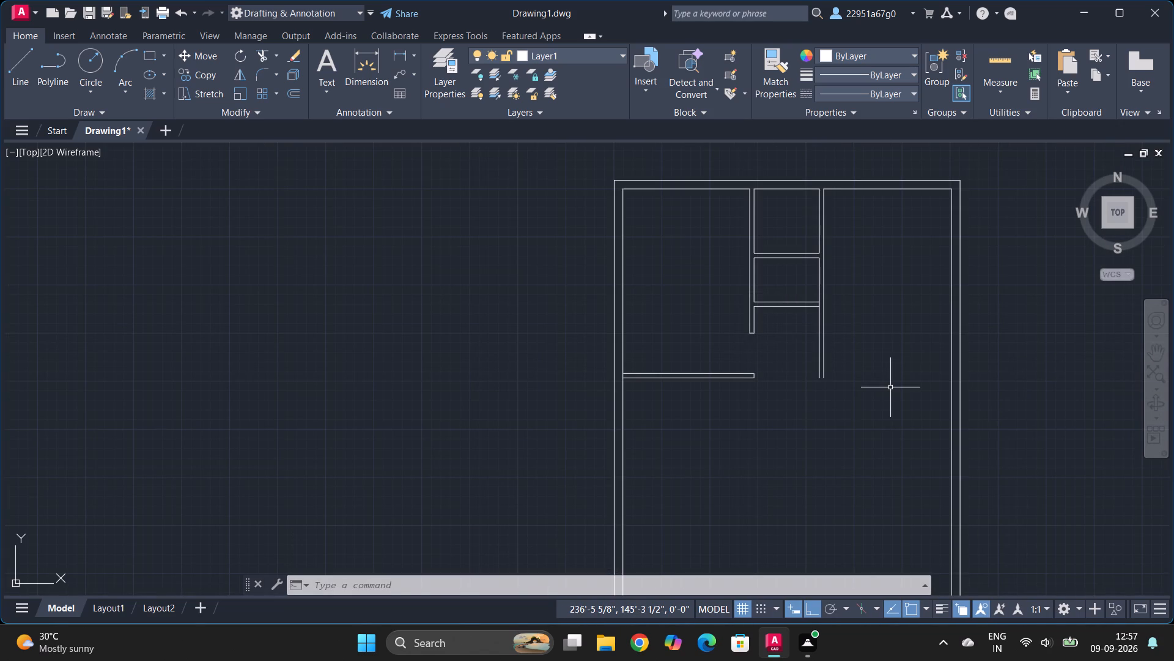
{"action": "key", "text": "Return"}
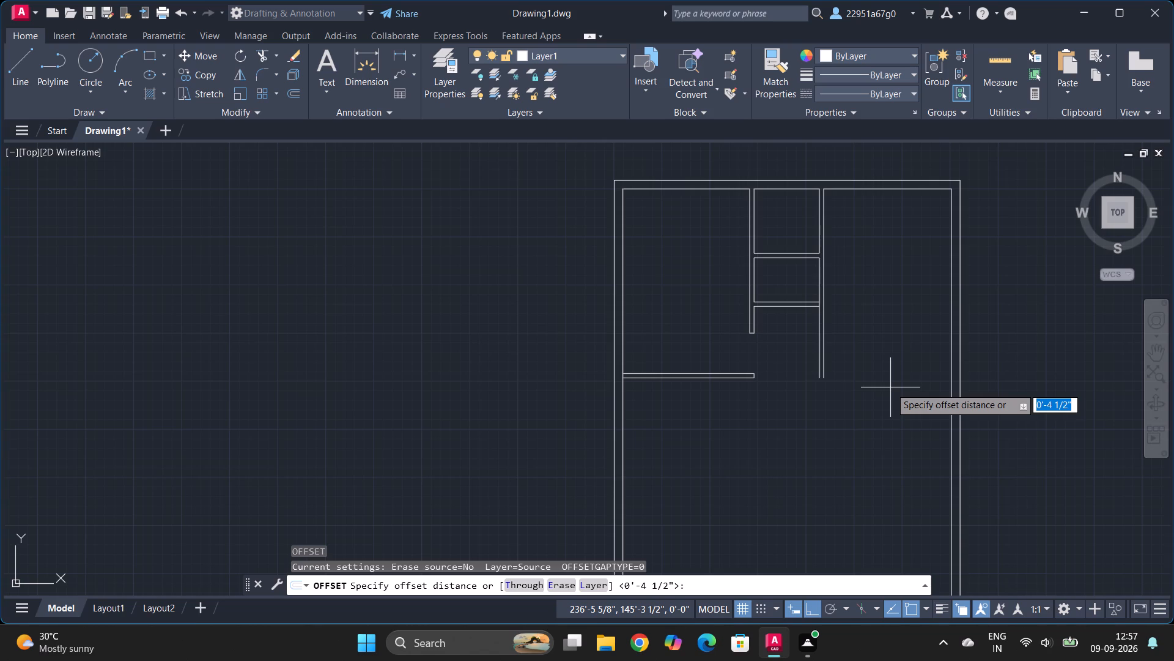
{"action": "type", "text": "16'"}
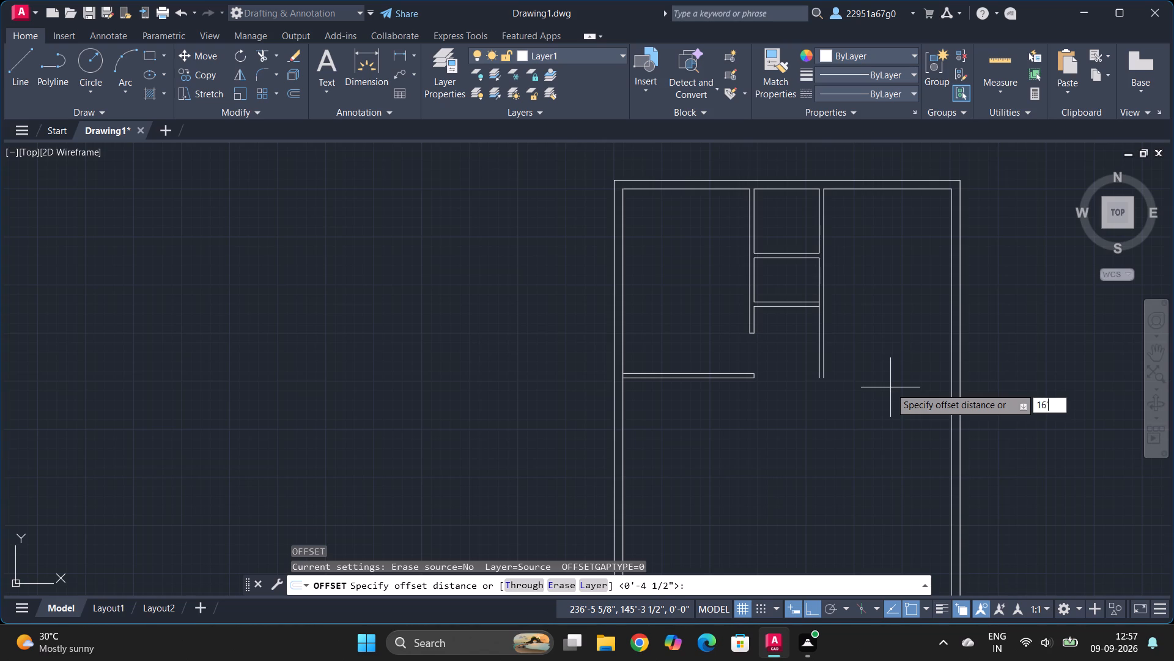
{"action": "key", "text": "Return"}
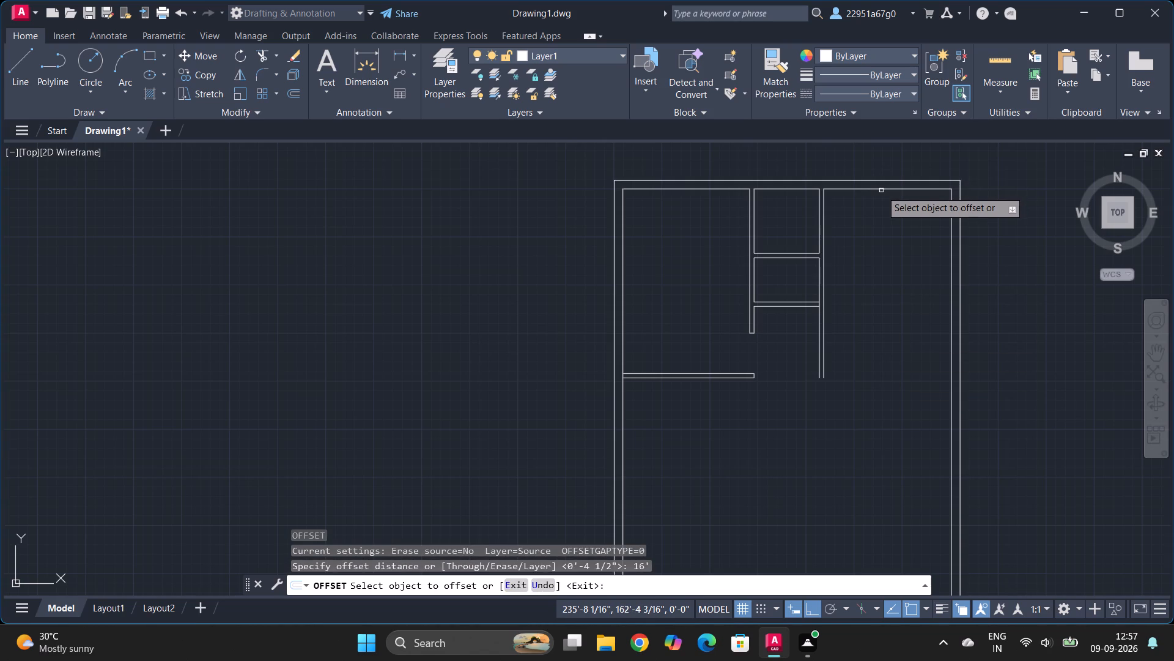
{"action": "left_click", "coordinate": [881, 190]}
{"action": "left_click", "coordinate": [896, 370]}
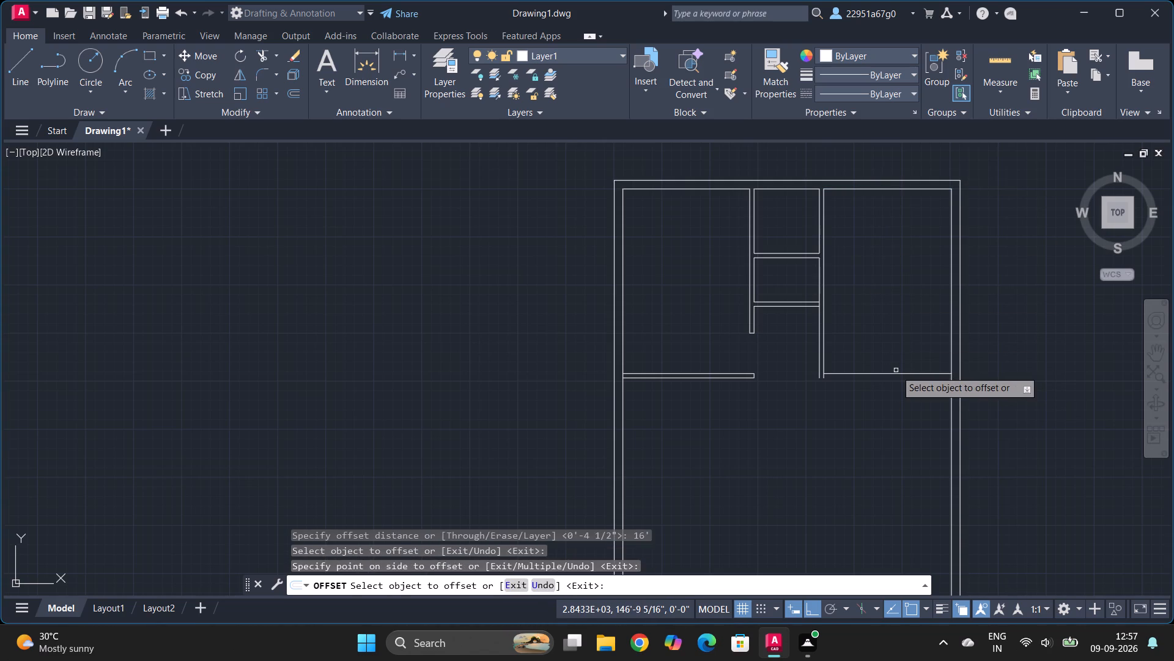
{"action": "key", "text": "Escape"}
Offset the right room's new horizontal line 4.5" downward to form the bottom partition's thickness.
{"action": "key", "text": "o"}
{"action": "key", "text": "Return"}
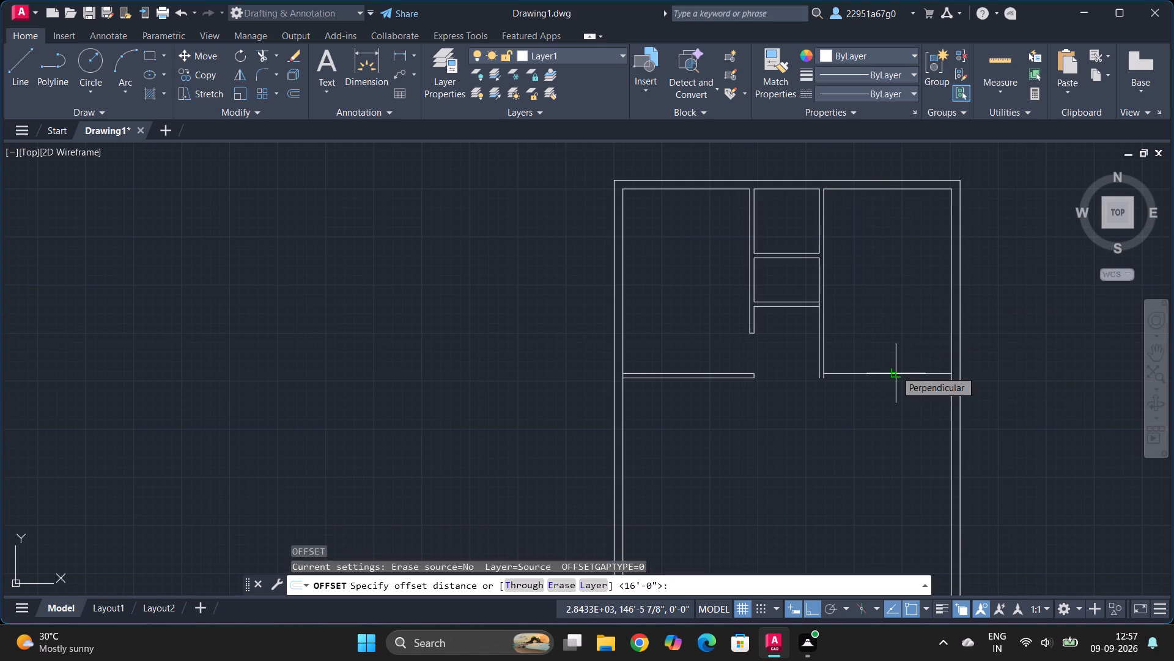
{"action": "type", "text": "4.5\""}
{"action": "key", "text": "Return"}
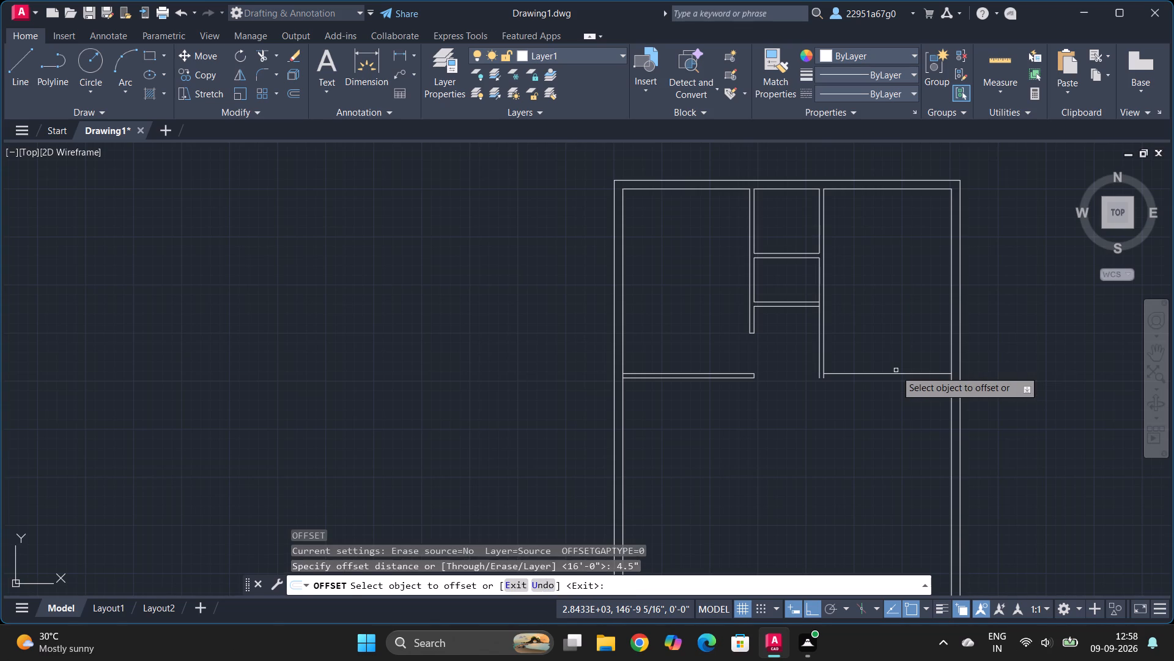
{"action": "left_click", "coordinate": [896, 373]}
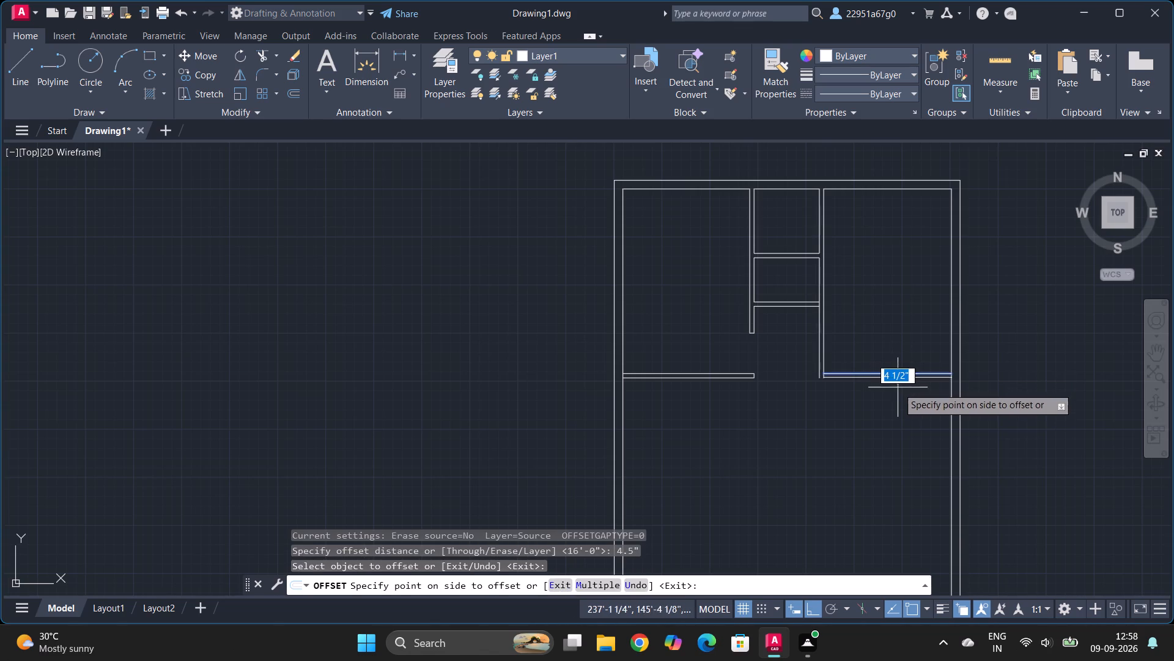
{"action": "left_click", "coordinate": [898, 390]}
{"action": "key", "text": "Escape"}
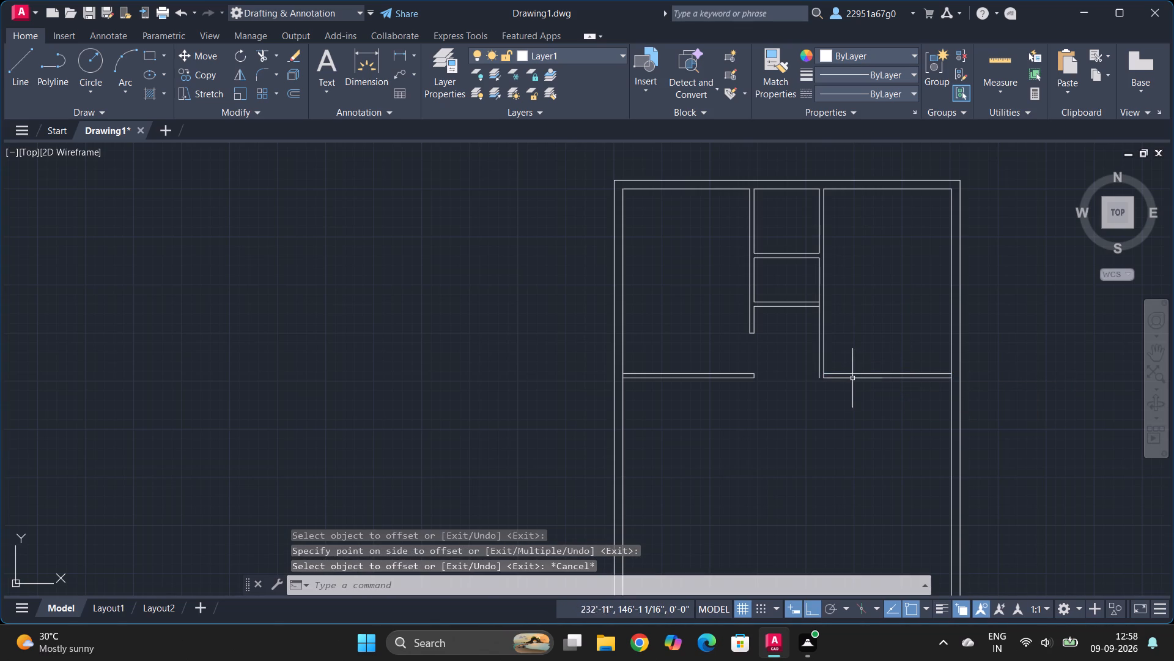
Join the right room's bottom partition to the right vertical partition by trimming the inner line's stub and extending the lower line to the corner.
{"action": "scroll", "coordinate": [828, 386], "scroll_direction": "up", "scroll_amount": 4, "text": "ctrl"}
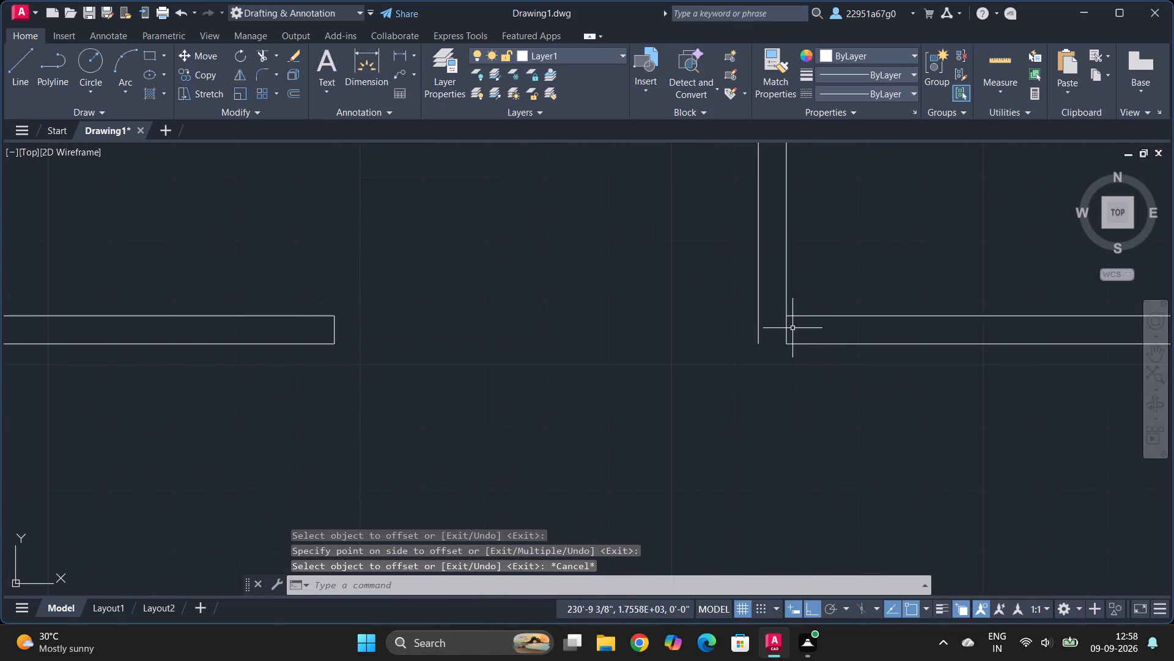
{"action": "type", "text": "tr"}
{"action": "key", "text": "Return"}
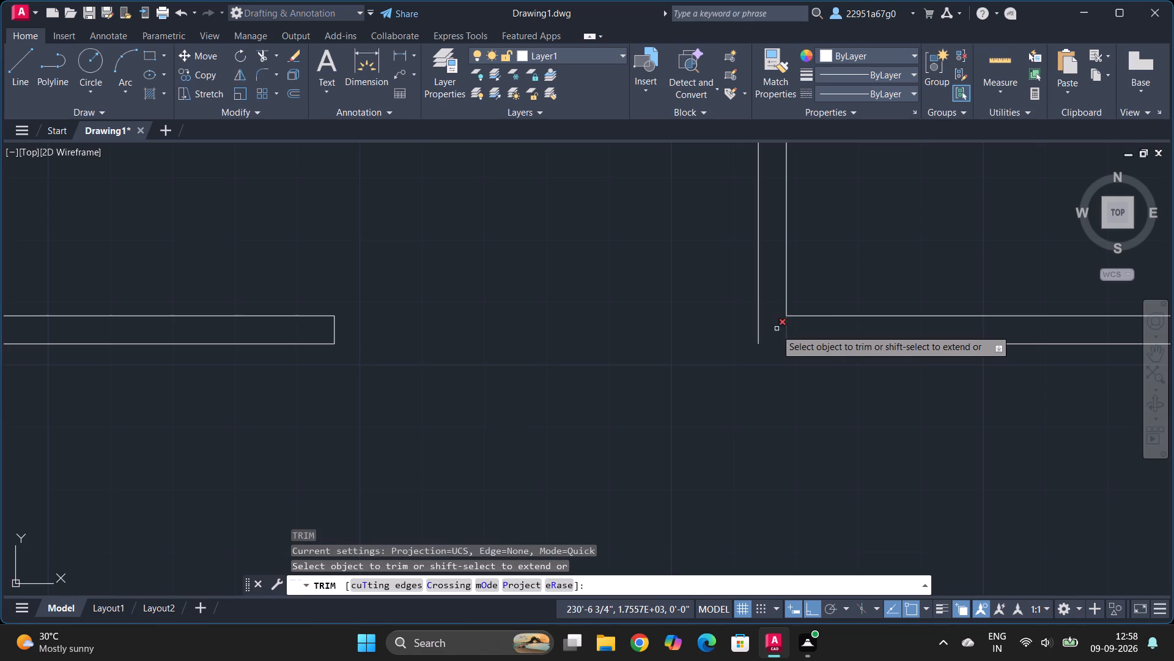
{"action": "left_click", "coordinate": [775, 329]}
{"action": "left_click", "coordinate": [801, 327]}
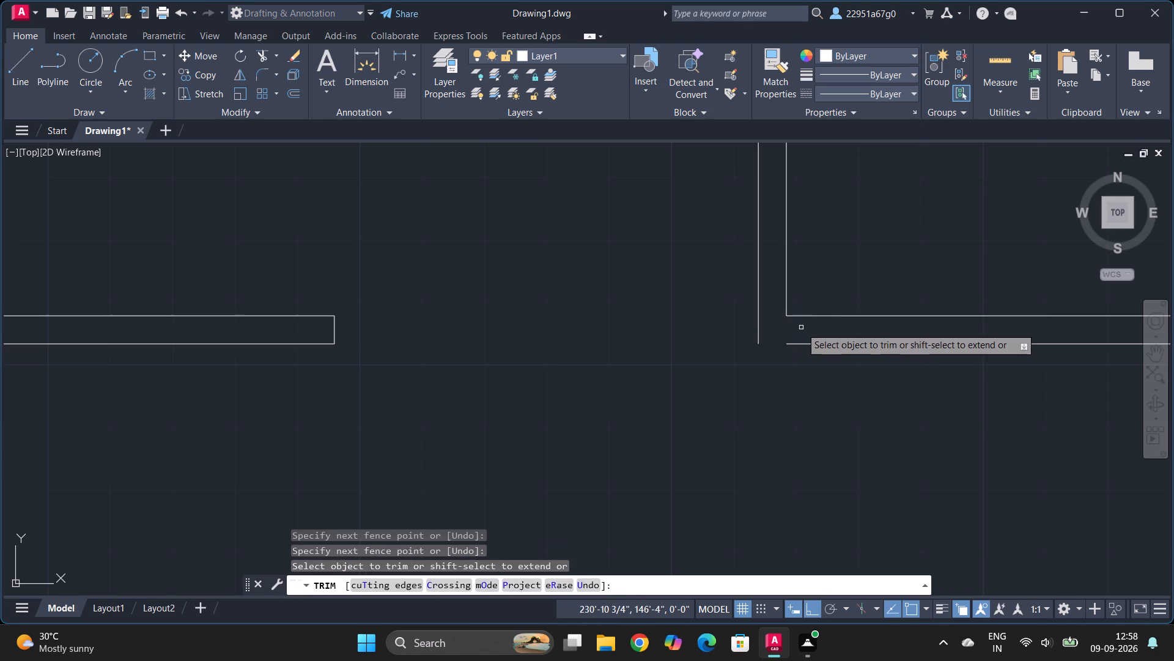
{"action": "key", "text": "Escape"}
{"action": "type", "text": "ex"}
{"action": "key", "text": "Return"}
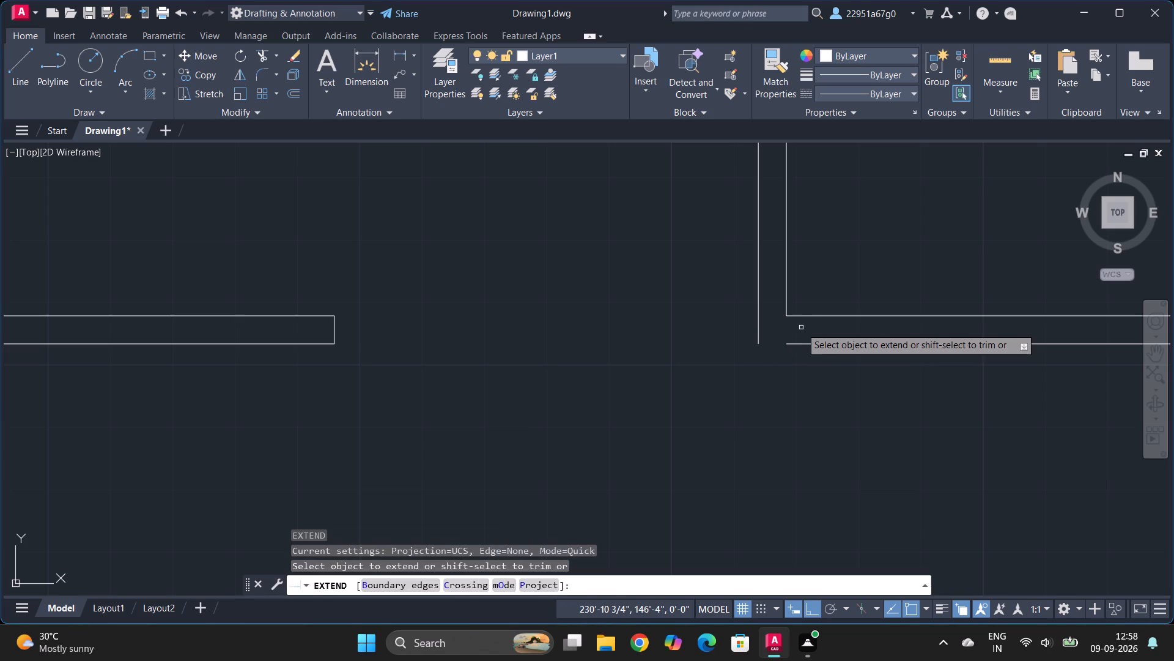
{"action": "left_click", "coordinate": [799, 344]}
{"action": "key", "text": "Escape"}
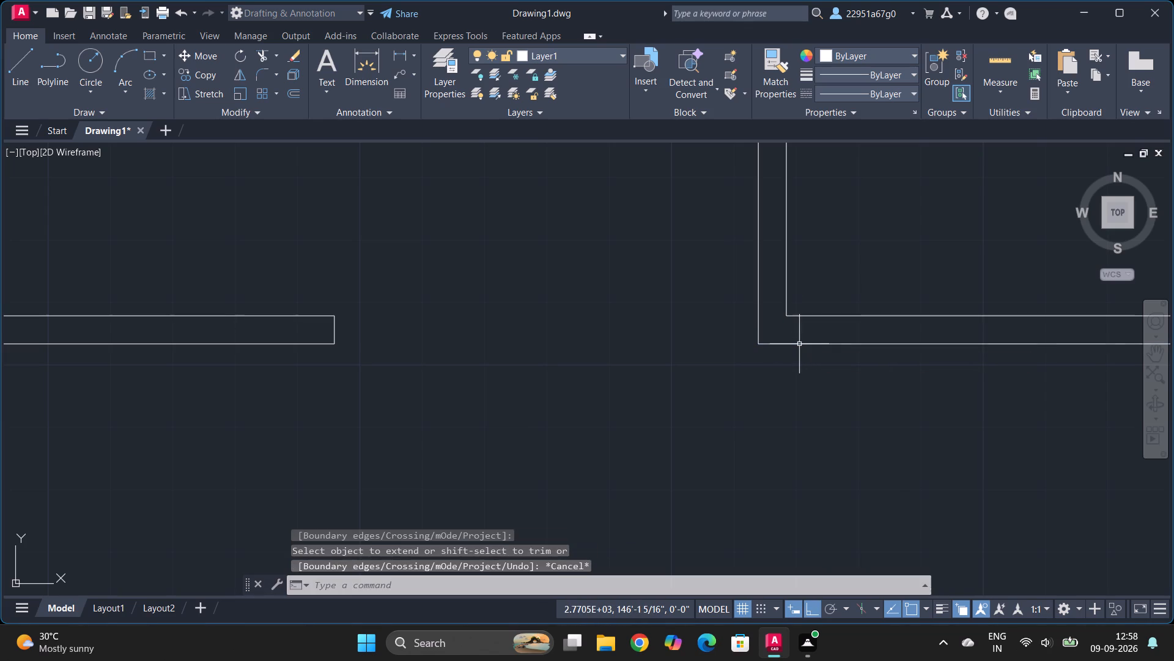
Extend the first cross partition's lower line across the left vertical partition to its outer line.
{"action": "scroll", "coordinate": [701, 239], "scroll_direction": "down", "scroll_amount": 4, "text": "ctrl"}
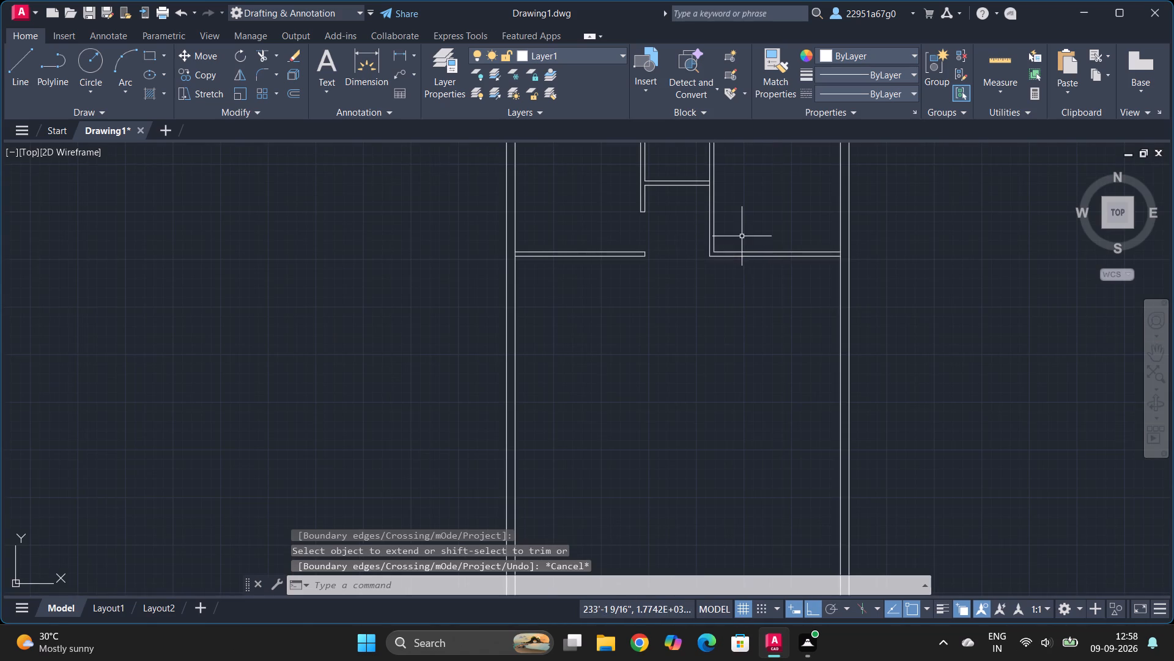
{"action": "scroll", "coordinate": [742, 236], "scroll_direction": "down", "scroll_amount": 2, "text": "ctrl"}
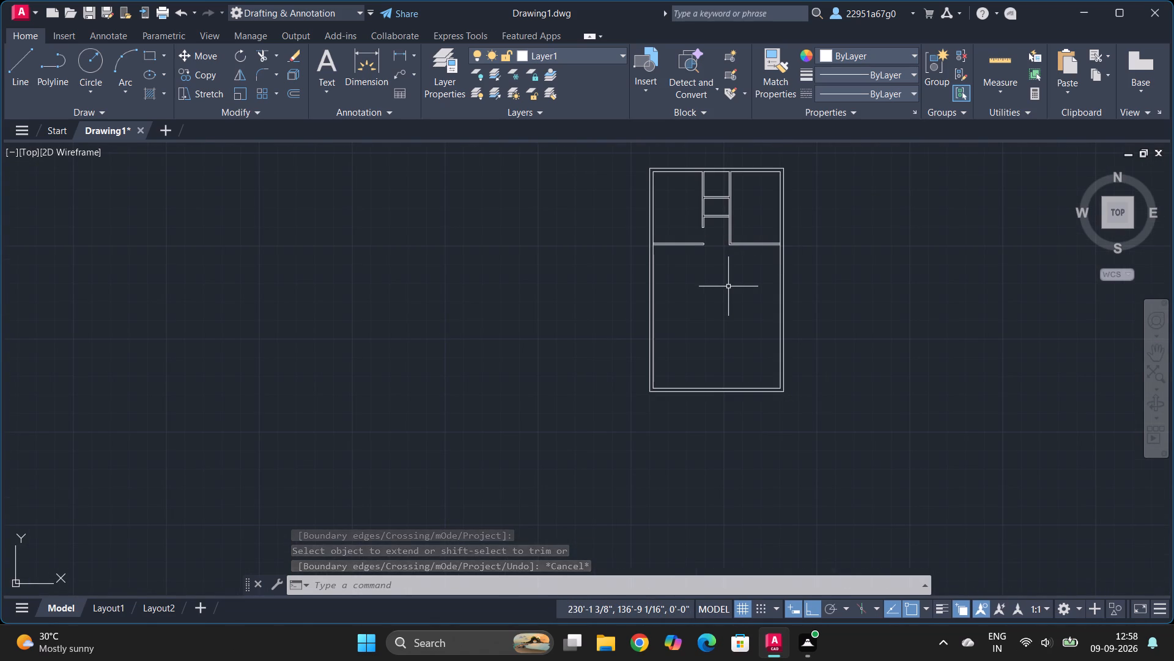
{"action": "scroll", "coordinate": [709, 198], "scroll_direction": "up", "scroll_amount": 5, "text": "ctrl"}
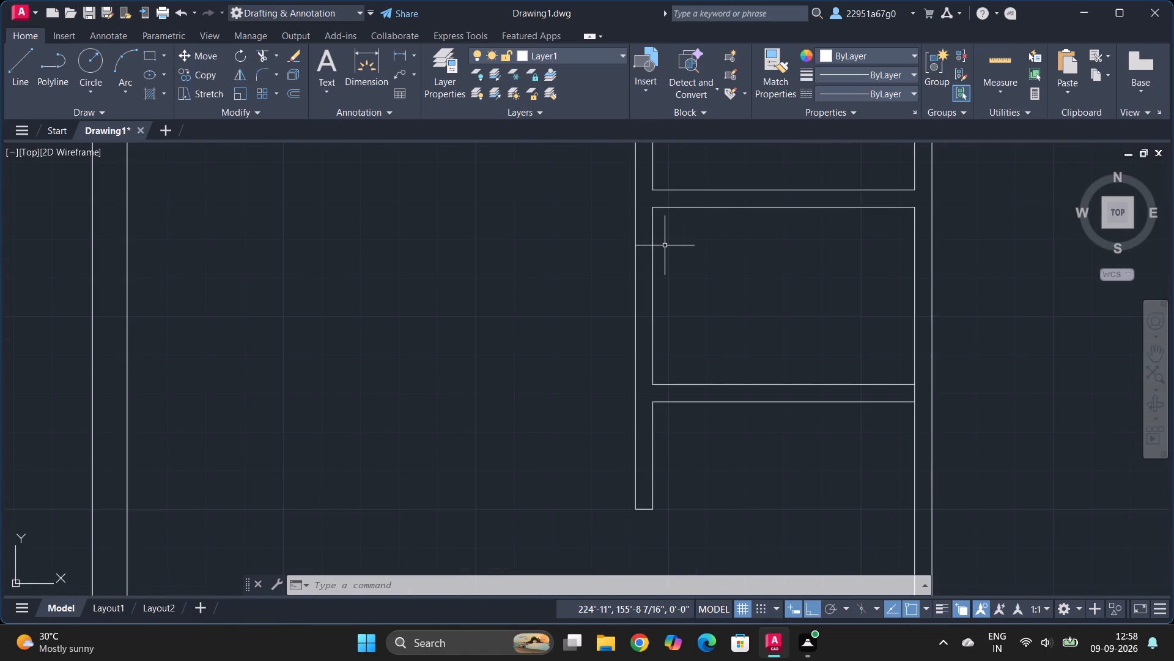
{"action": "type", "text": "ex"}
{"action": "key", "text": "Return"}
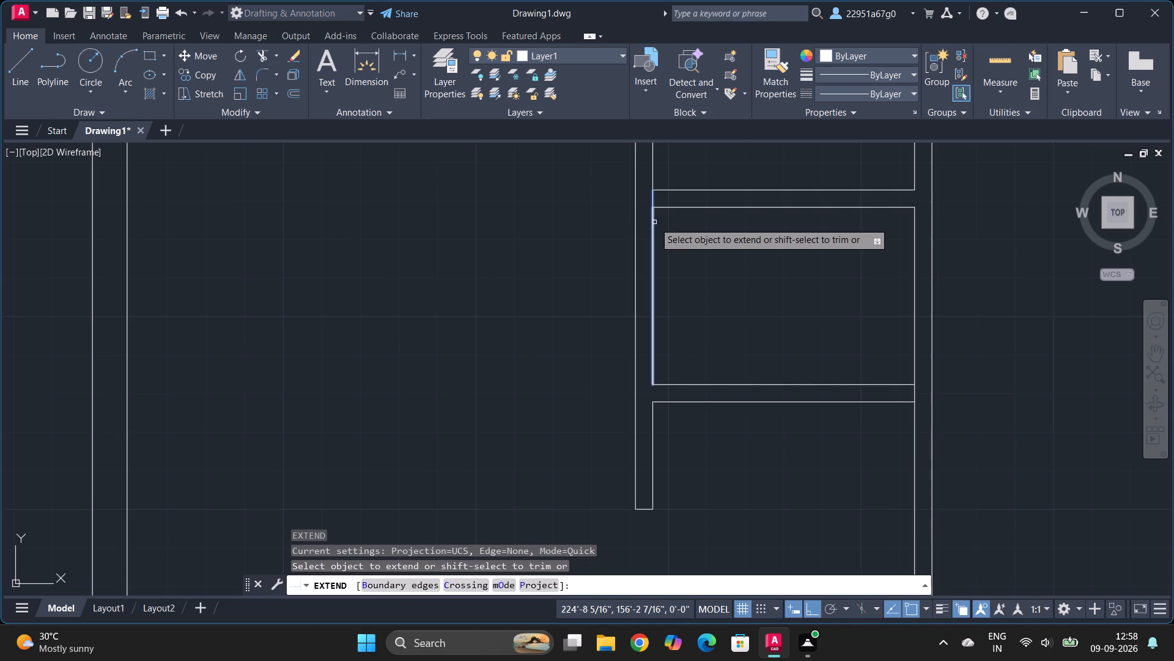
{"action": "left_click", "coordinate": [665, 206]}
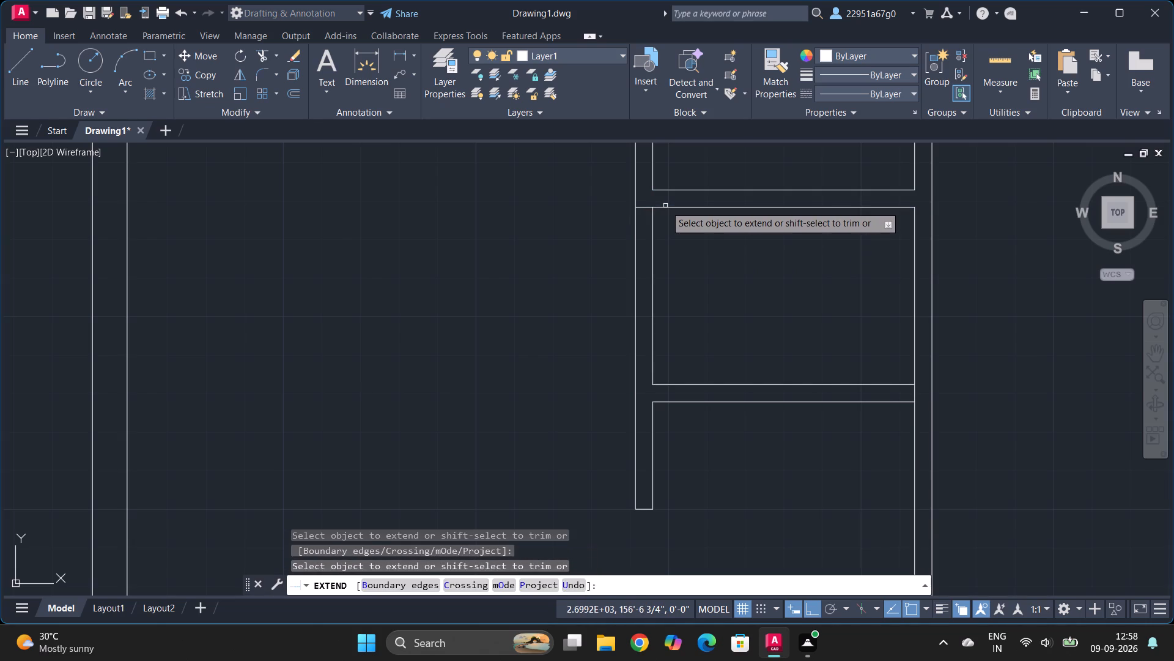
{"action": "key", "text": "Escape"}
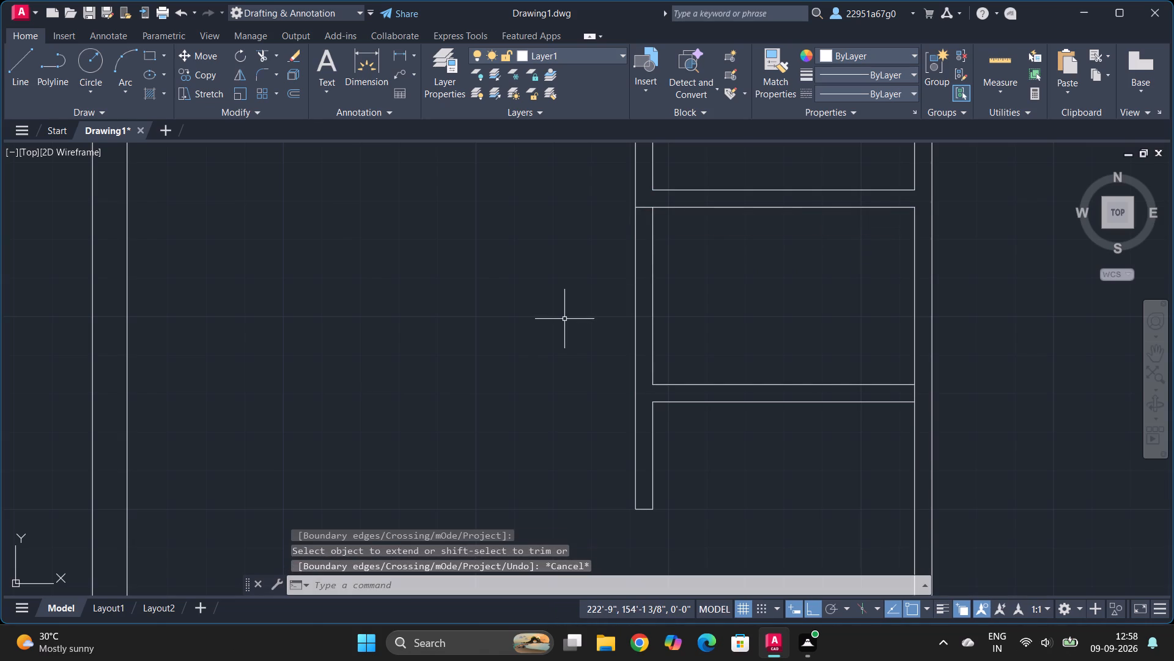
Draw a 4.5" line across the left vertical partition between the two cross partitions, nearer the second one.
{"action": "key", "text": "l"}
{"action": "key", "text": "Return"}
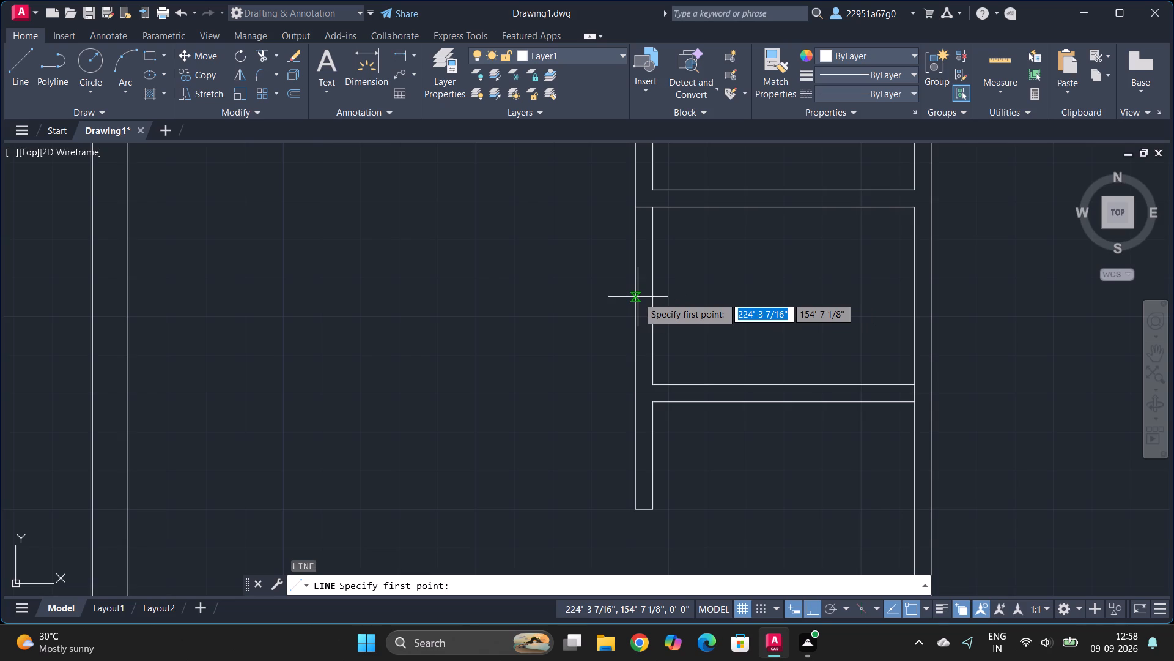
{"action": "scroll", "coordinate": [635, 332], "scroll_direction": "up", "scroll_amount": 1, "text": "ctrl"}
{"action": "left_click", "coordinate": [635, 332]}
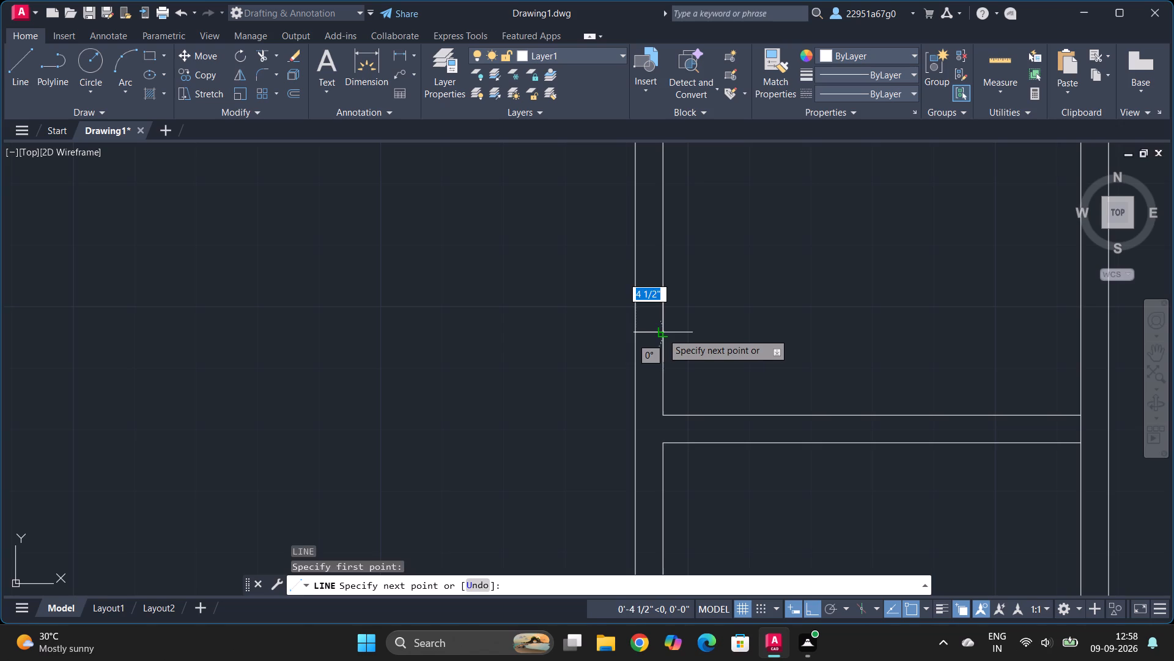
{"action": "left_click", "coordinate": [662, 333]}
{"action": "key", "text": "Escape"}
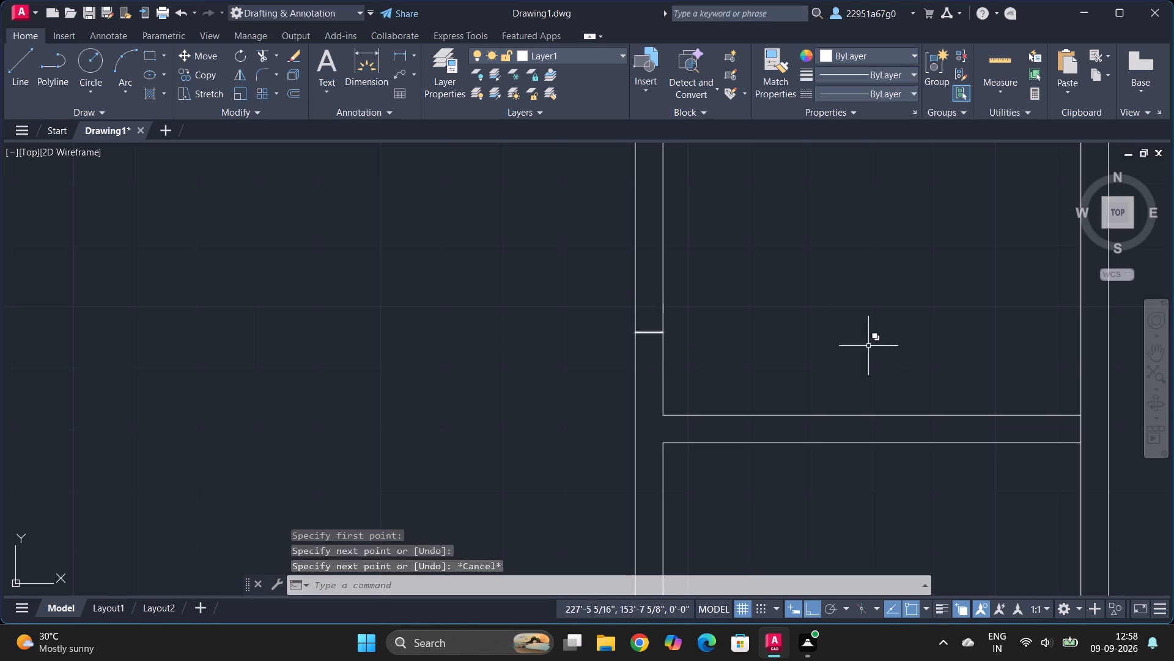
Trim both left vertical partition lines from the new short line up to the first cross partition to open a doorway.
{"action": "type", "text": "tr"}
{"action": "key", "text": "Return"}
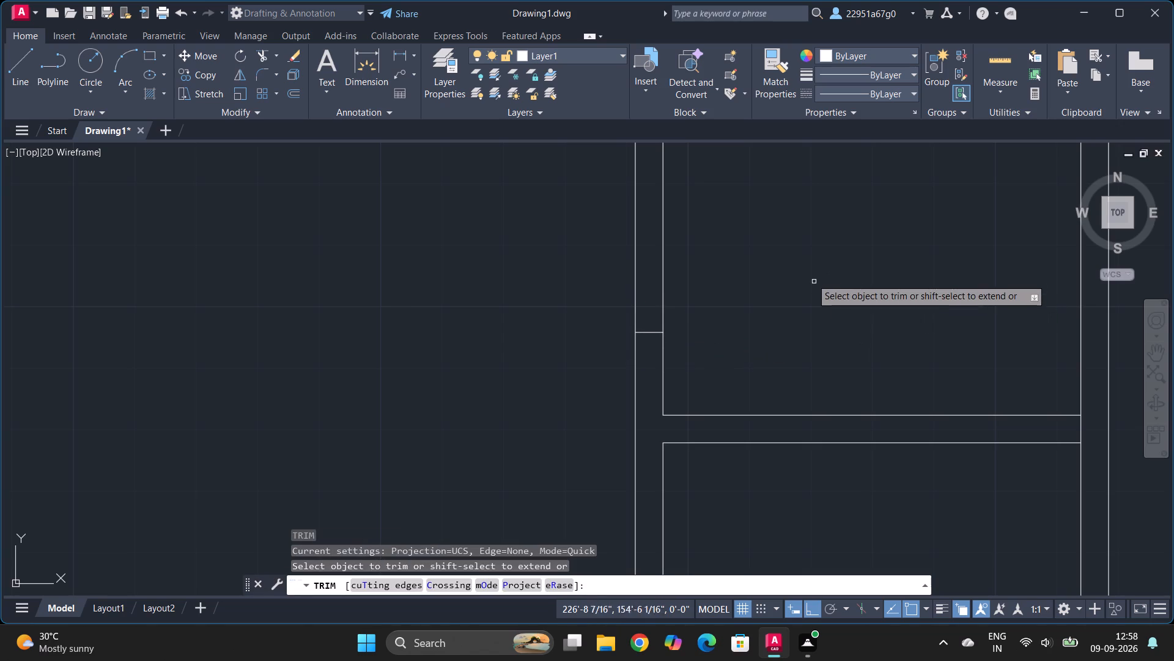
{"action": "left_click", "coordinate": [756, 218]}
{"action": "left_click", "coordinate": [563, 207]}
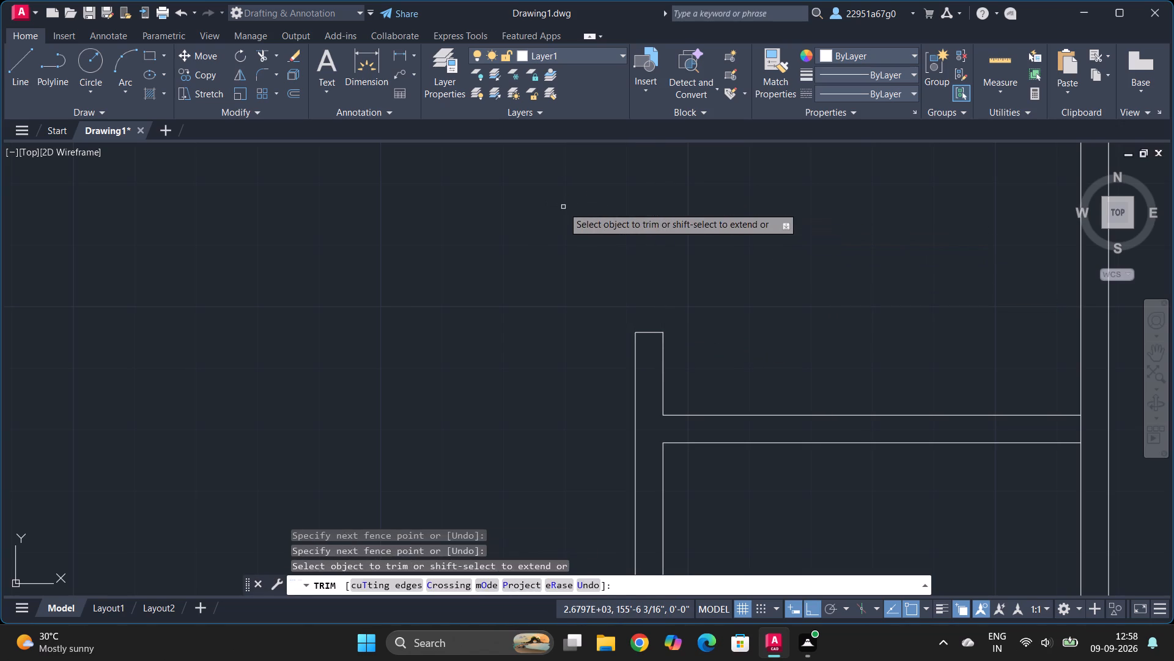
Undo the last trim of the left vertical partition lines between the short line and the first cross partition.
{"action": "key", "text": "Escape"}
{"action": "scroll", "coordinate": [572, 362], "scroll_direction": "down", "scroll_amount": 4, "text": "ctrl"}
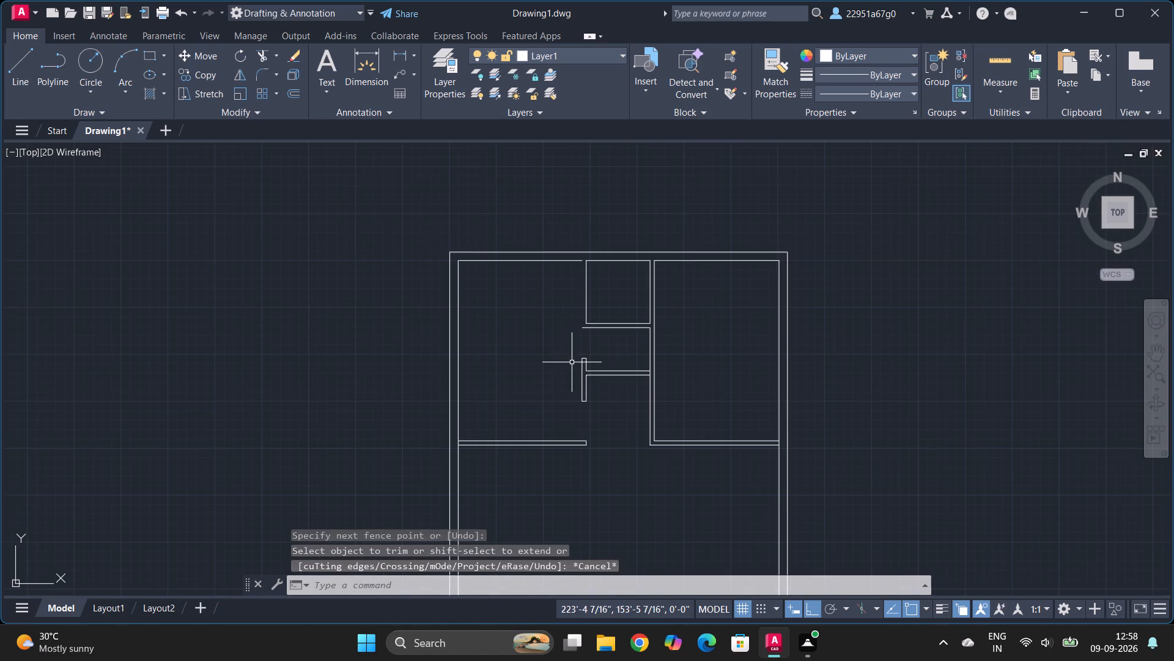
{"action": "scroll", "coordinate": [586, 346], "scroll_direction": "up", "scroll_amount": 2, "text": "ctrl"}
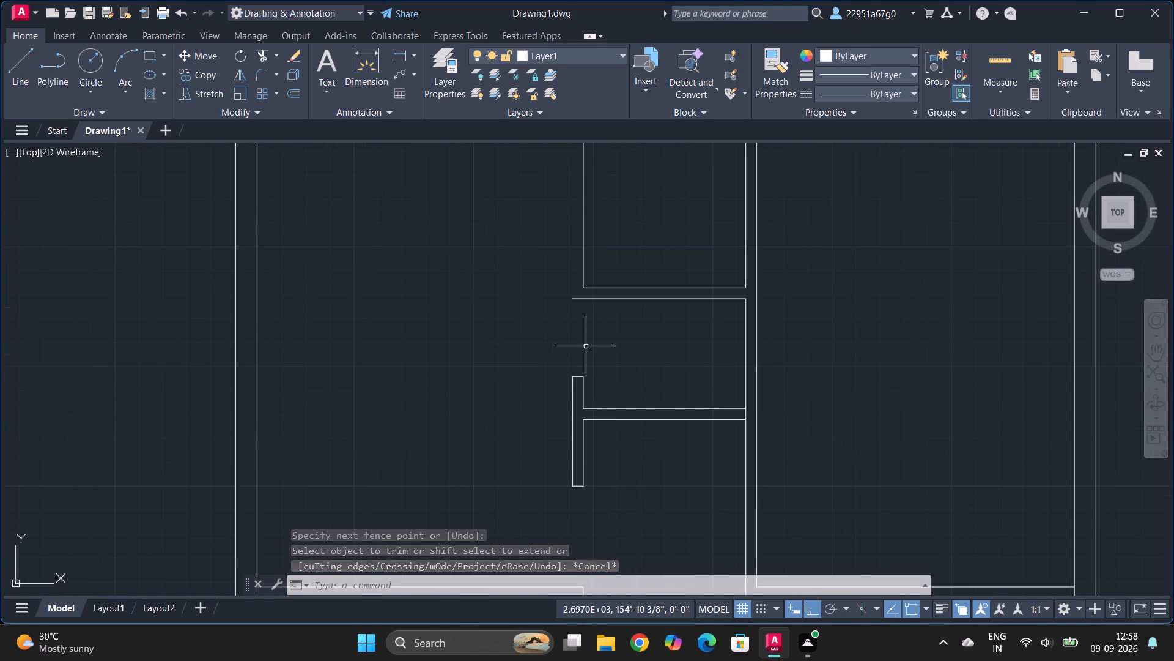
{"action": "scroll", "coordinate": [583, 333], "scroll_direction": "down", "scroll_amount": 1}
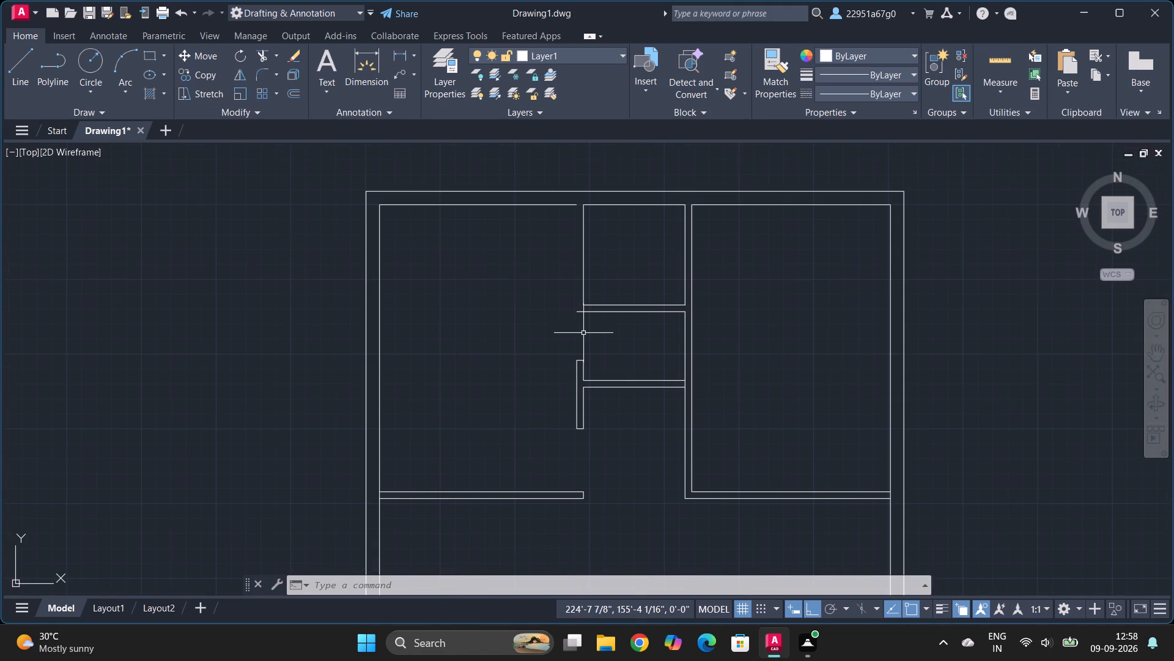
{"action": "key", "text": "ctrl+z"}
{"action": "scroll", "coordinate": [659, 345], "scroll_direction": "down", "scroll_amount": 1, "text": "ctrl"}
{"action": "scroll", "coordinate": [659, 345], "scroll_direction": "up", "scroll_amount": 1, "text": "ctrl"}
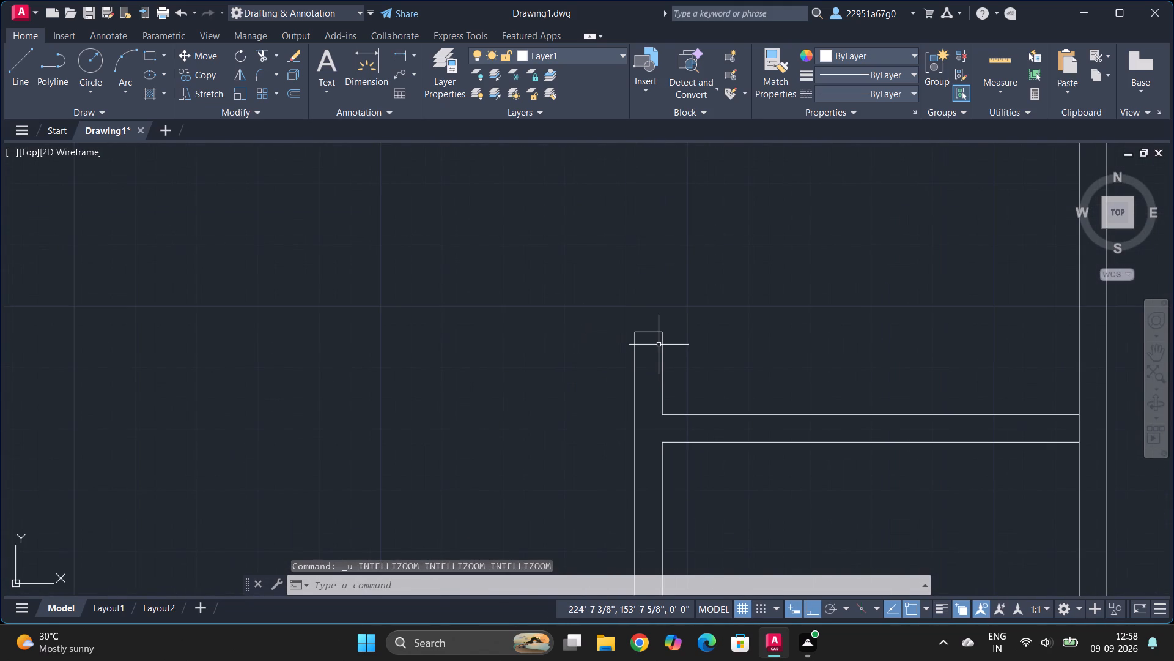
{"action": "scroll", "coordinate": [659, 344], "scroll_direction": "down", "scroll_amount": 5, "text": "ctrl"}
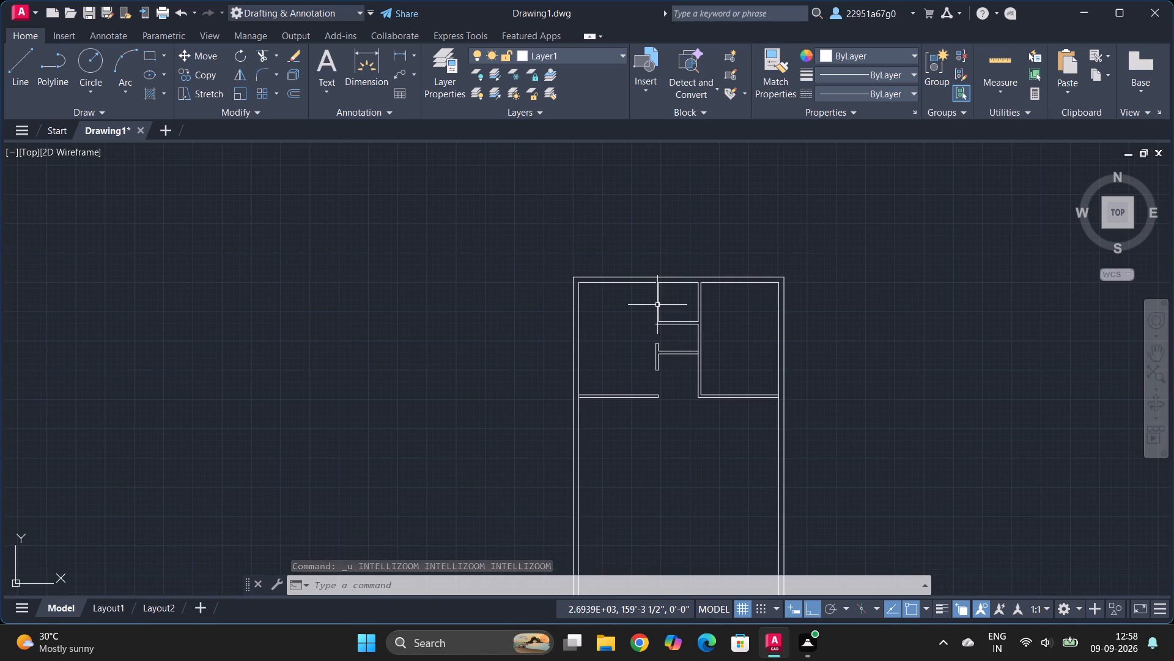
{"action": "key", "text": "ctrl+z"}
{"action": "key", "text": "ctrl+z"}
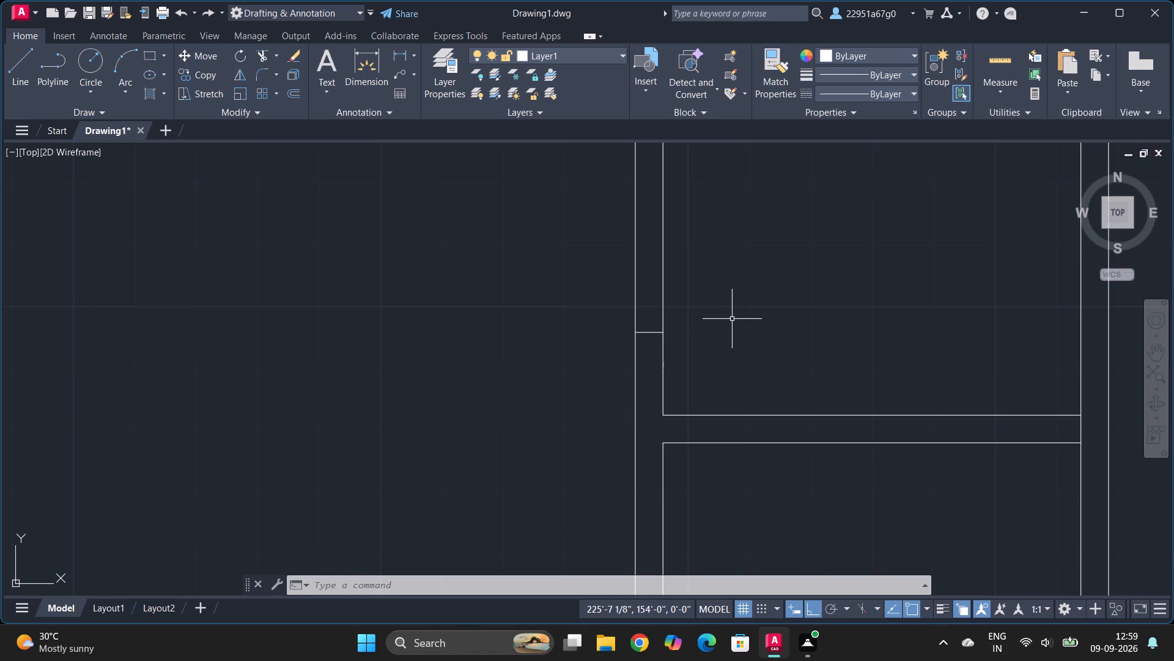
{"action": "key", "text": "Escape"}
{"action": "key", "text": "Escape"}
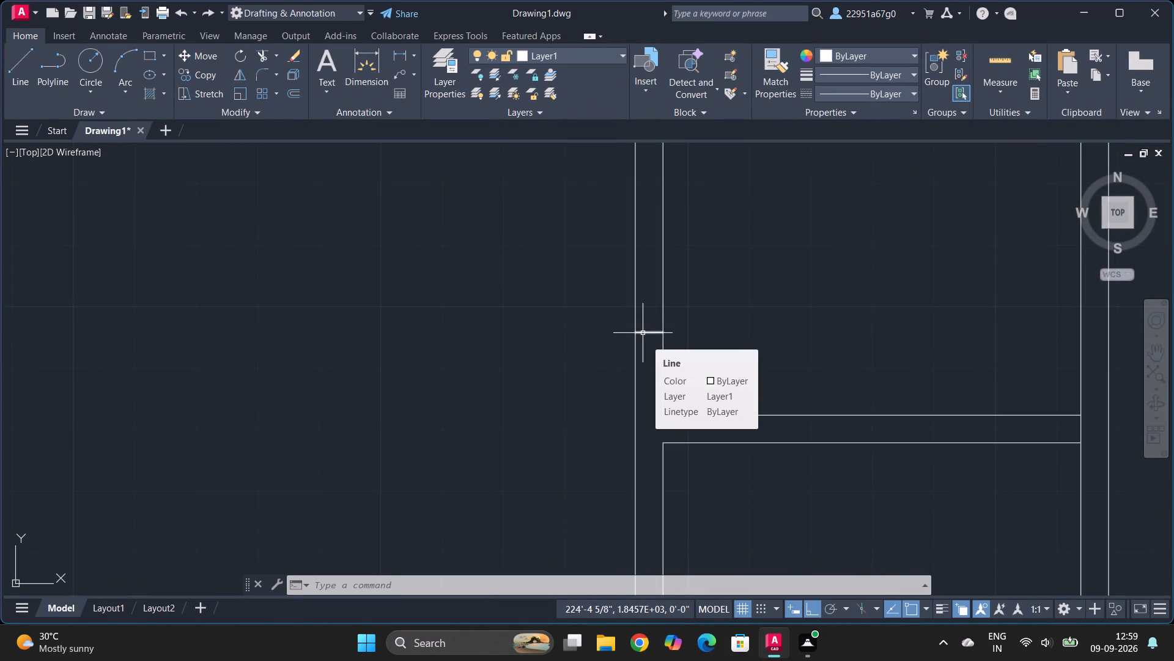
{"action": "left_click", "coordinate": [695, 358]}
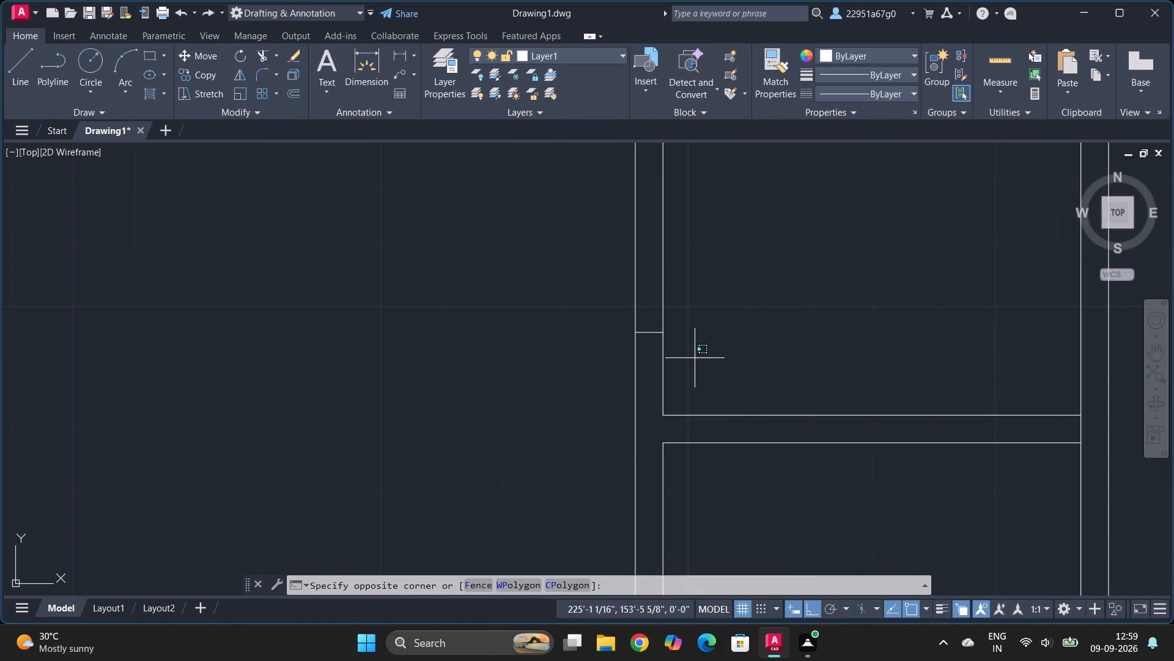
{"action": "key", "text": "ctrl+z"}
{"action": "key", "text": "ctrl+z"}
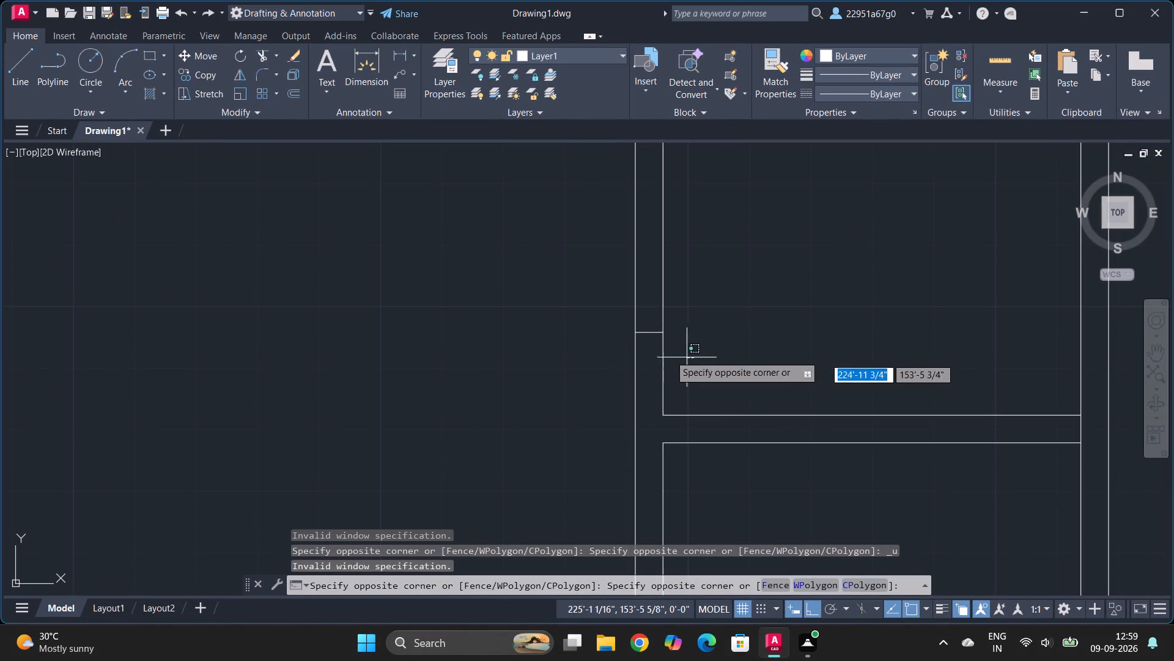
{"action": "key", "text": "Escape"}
Trim both left vertical partition lines between the short line and the first cross partition's lower line to open a doorway.
{"action": "scroll", "coordinate": [640, 346], "scroll_direction": "down", "scroll_amount": 5, "text": "ctrl"}
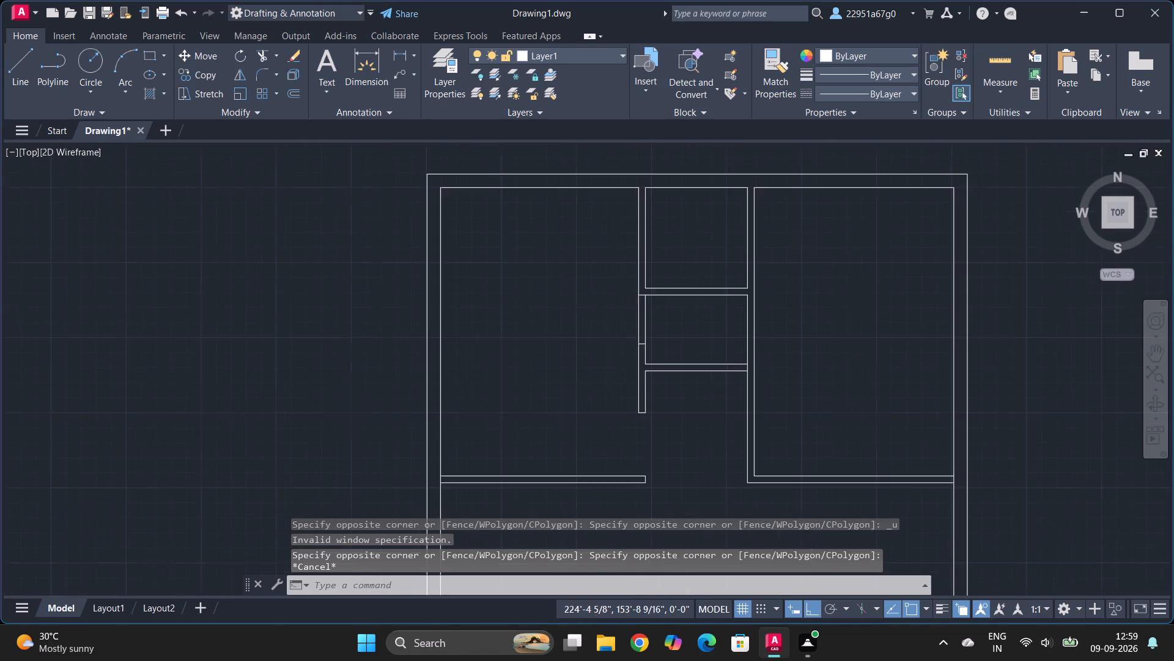
{"action": "scroll", "coordinate": [633, 334], "scroll_direction": "up", "scroll_amount": 5, "text": "ctrl"}
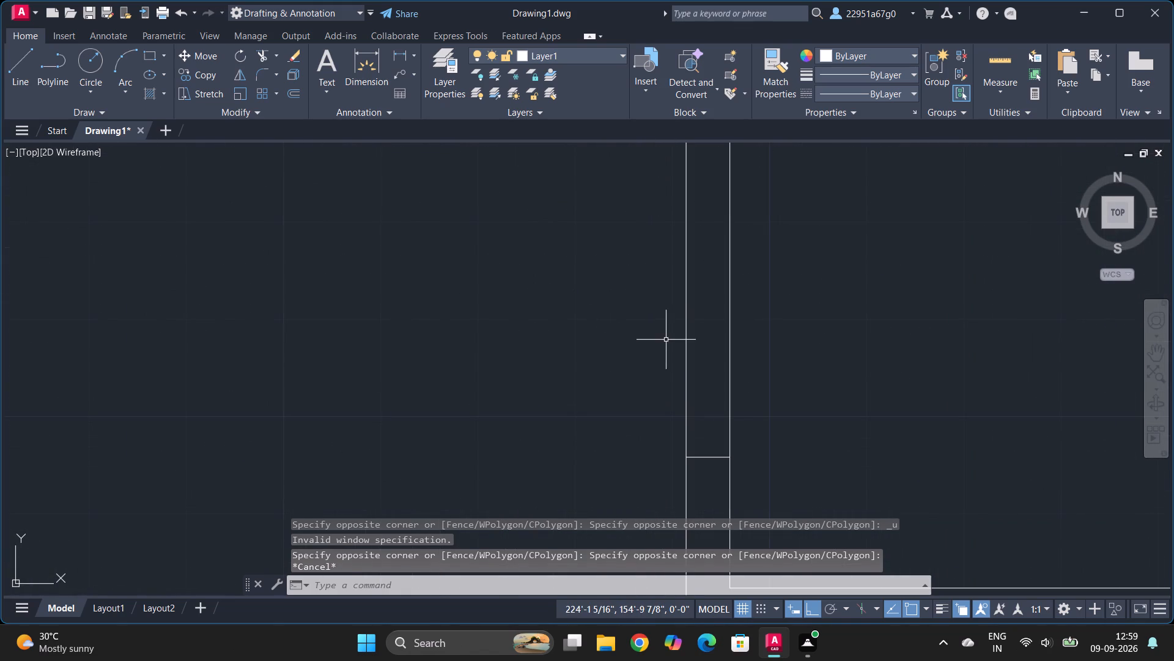
{"action": "scroll", "coordinate": [696, 457], "scroll_direction": "up", "scroll_amount": 8, "text": "ctrl"}
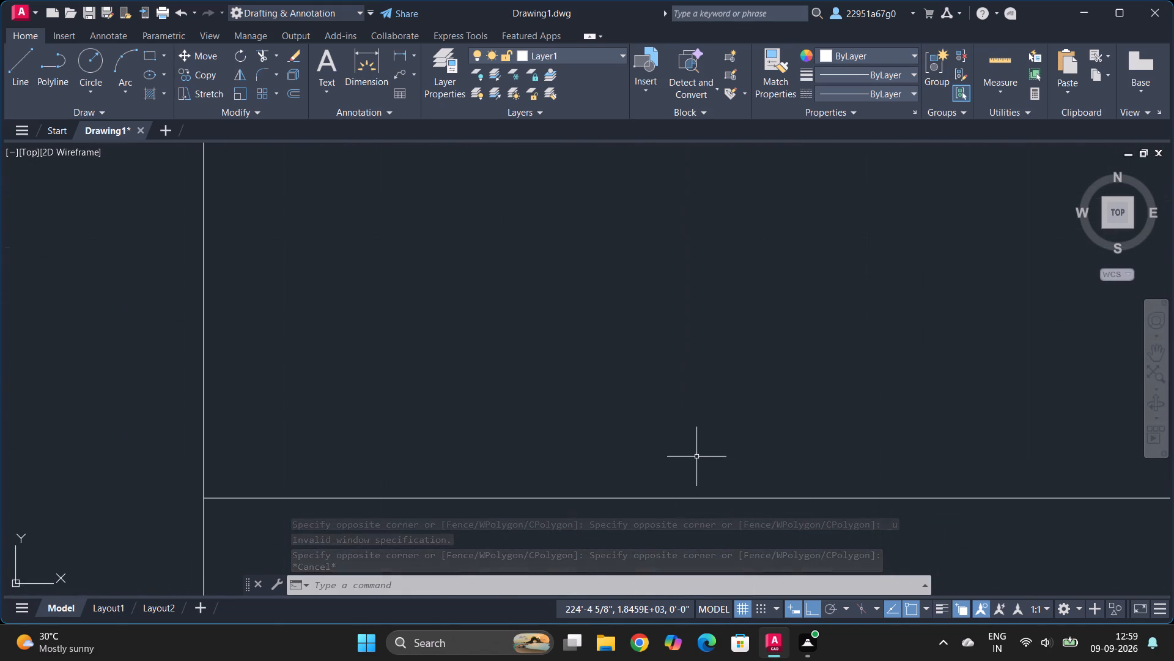
{"action": "scroll", "coordinate": [696, 457], "scroll_direction": "down", "scroll_amount": 10, "text": "ctrl"}
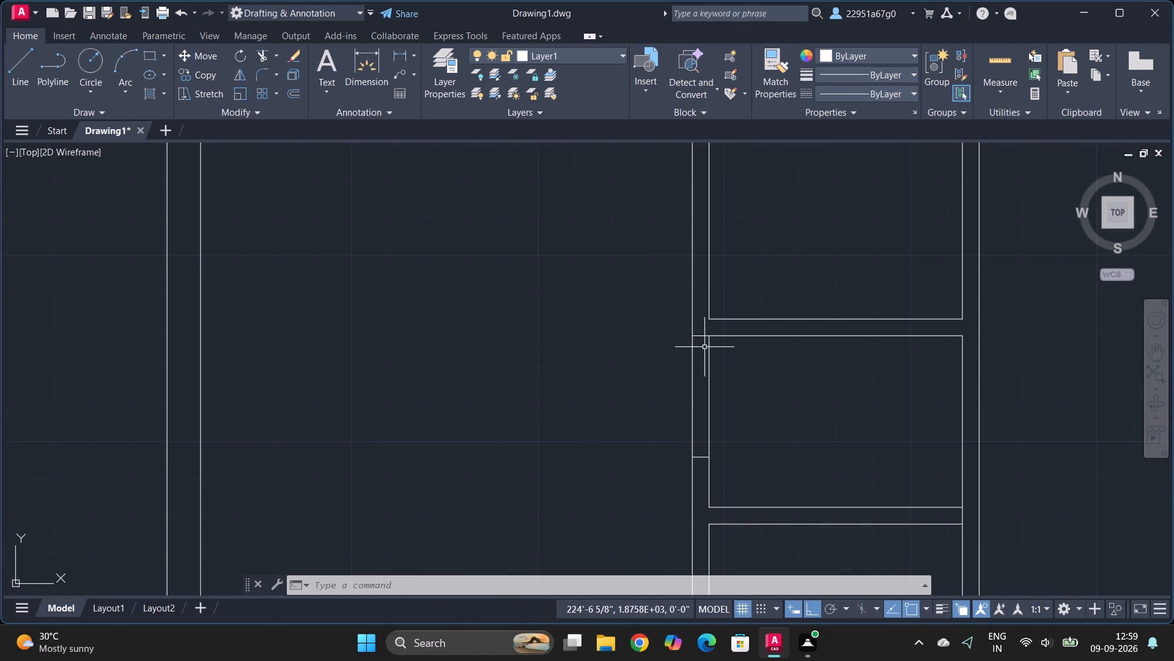
{"action": "scroll", "coordinate": [704, 340], "scroll_direction": "up", "scroll_amount": 9, "text": "ctrl"}
{"action": "scroll", "coordinate": [704, 340], "scroll_direction": "down", "scroll_amount": 1, "text": "ctrl"}
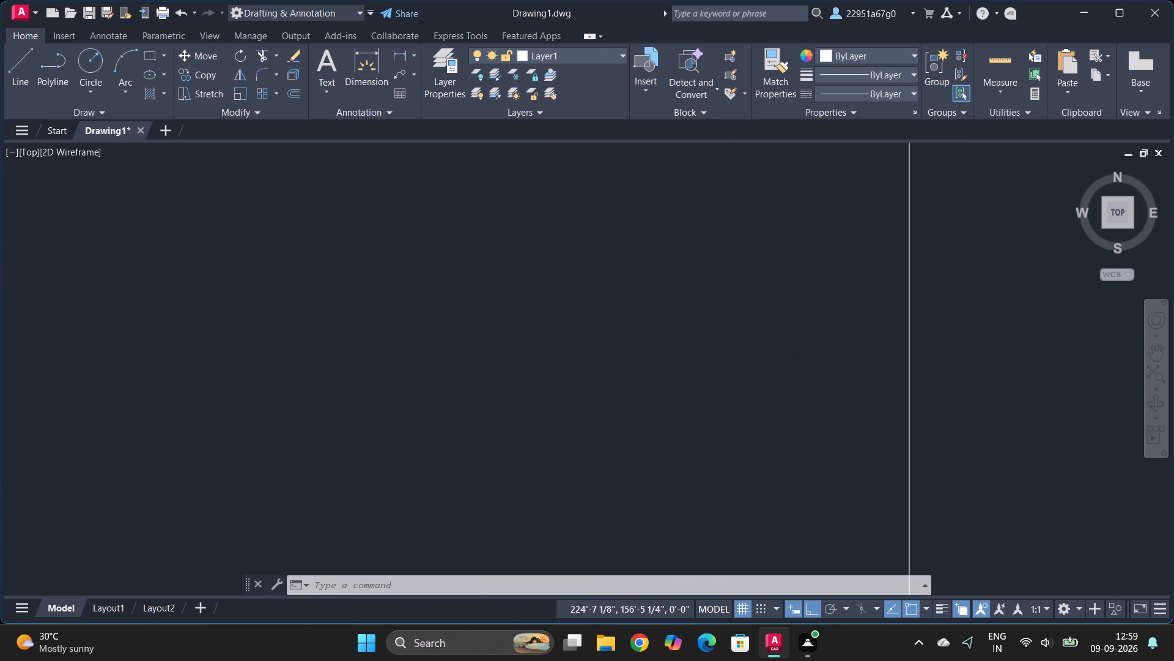
{"action": "scroll", "coordinate": [704, 340], "scroll_direction": "down", "scroll_amount": 7, "text": "ctrl"}
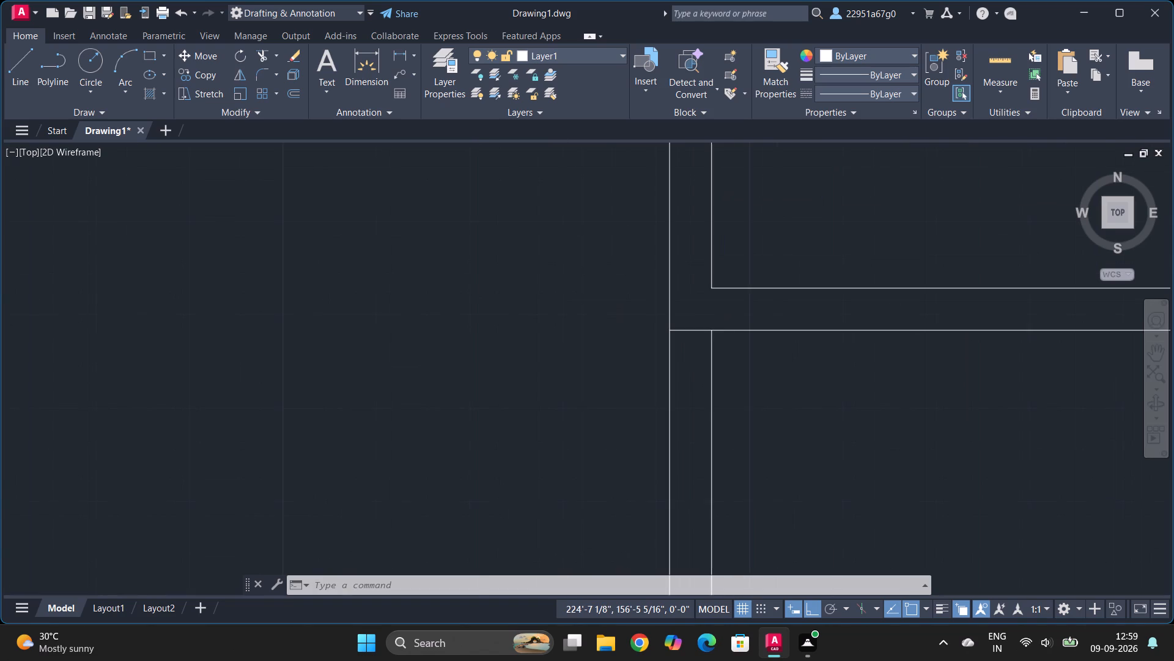
{"action": "type", "text": "tr"}
{"action": "key", "text": "Return"}
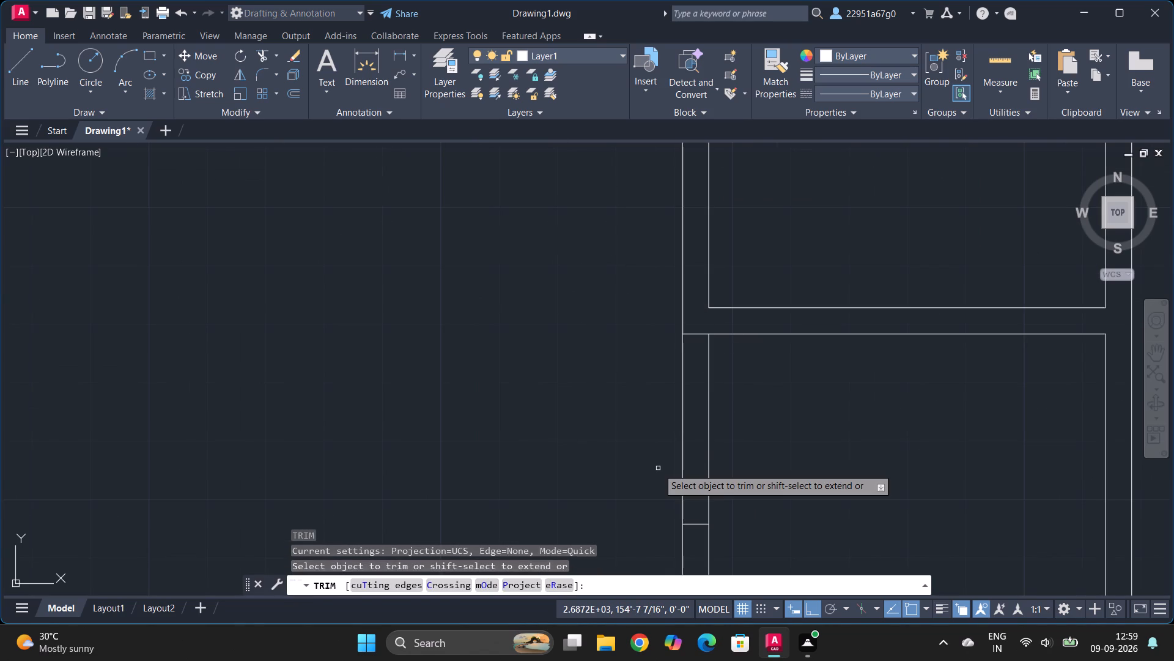
{"action": "left_click", "coordinate": [658, 468]}
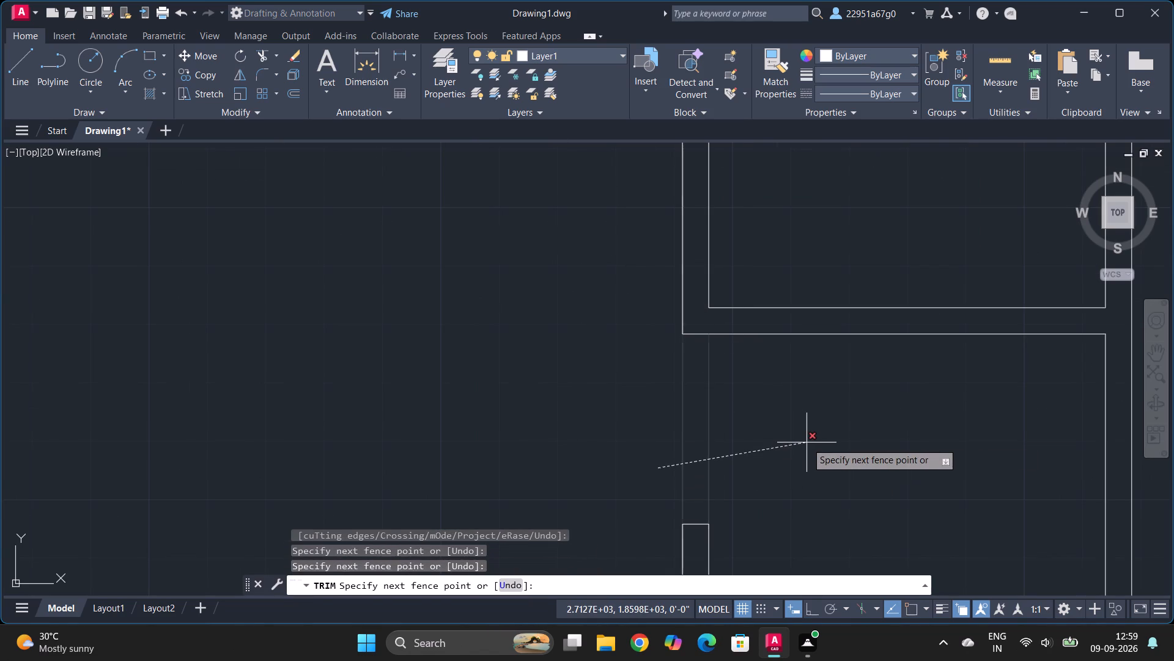
{"action": "left_click", "coordinate": [807, 443]}
{"action": "key", "text": "Escape"}
{"action": "scroll", "coordinate": [650, 397], "scroll_direction": "down", "scroll_amount": 4, "text": "ctrl"}
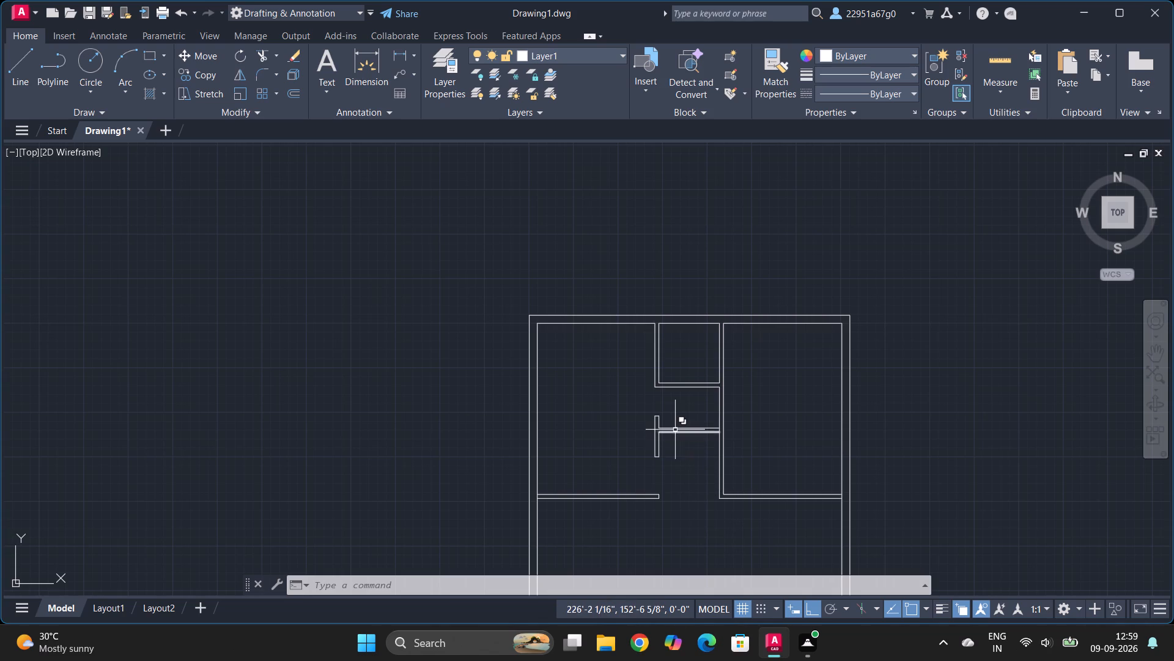
Offset the second cross partition's lower line downward by 2'1".
{"action": "key", "text": "o"}
{"action": "key", "text": "Return"}
{"action": "key", "text": "2"}
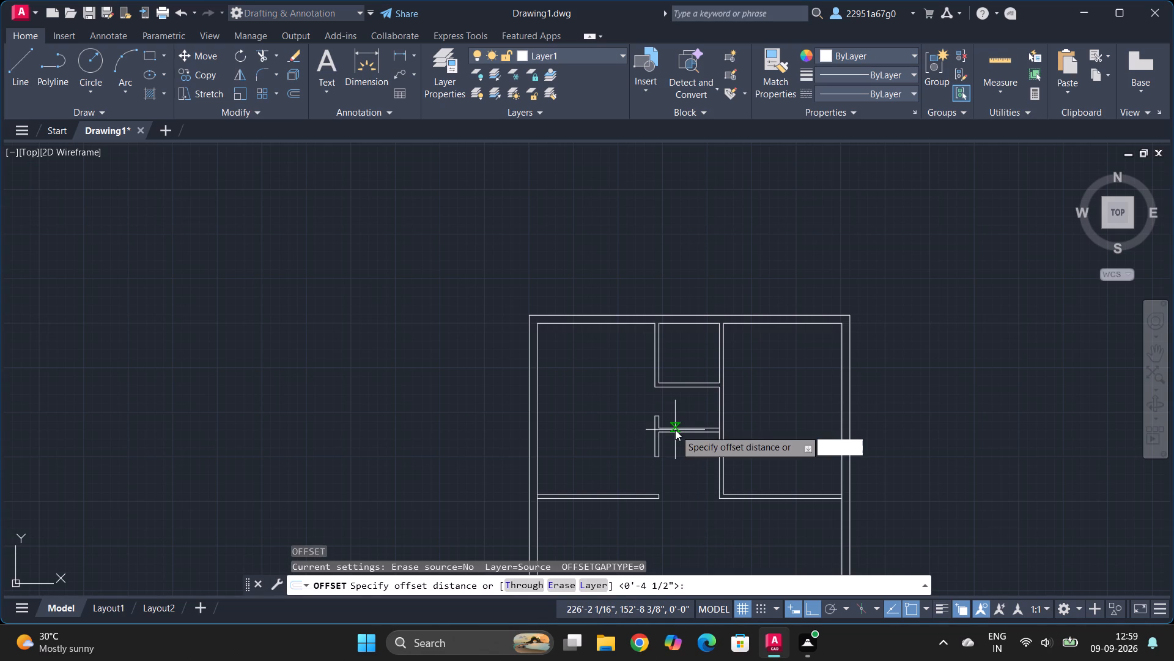
{"action": "key", "text": "apostrophe"}
{"action": "type", "text": "11"}
{"action": "key", "text": "BackSpace"}
{"action": "key", "text": "shift+quotedbl"}
{"action": "key", "text": "Return"}
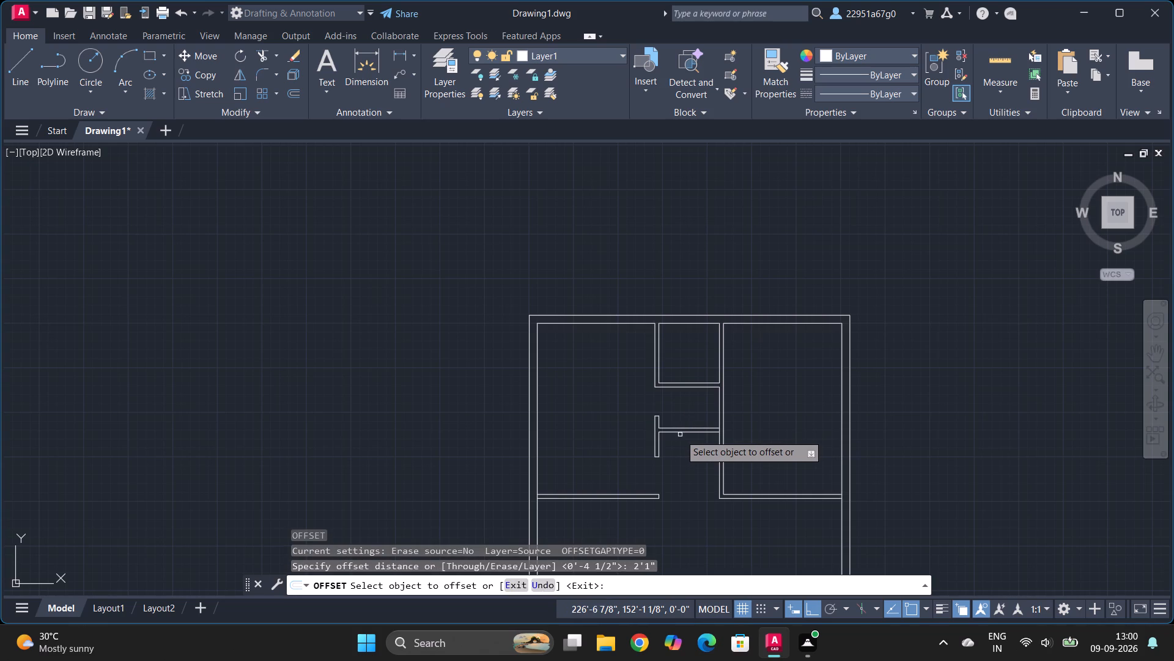
{"action": "left_click", "coordinate": [680, 431]}
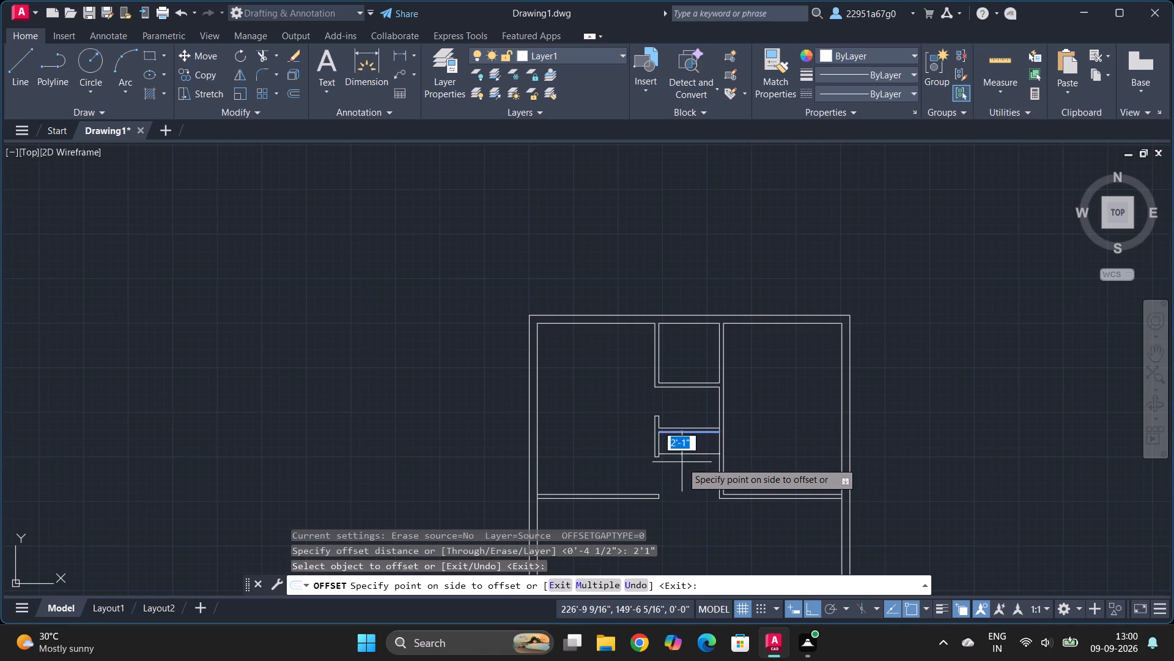
{"action": "left_click", "coordinate": [682, 462]}
{"action": "key", "text": "Escape"}
Extend the new offset line across the left vertical partition to its outer line.
{"action": "scroll", "coordinate": [662, 456], "scroll_direction": "up", "scroll_amount": 6, "text": "ctrl"}
{"action": "type", "text": "ex"}
{"action": "key", "text": "Return"}
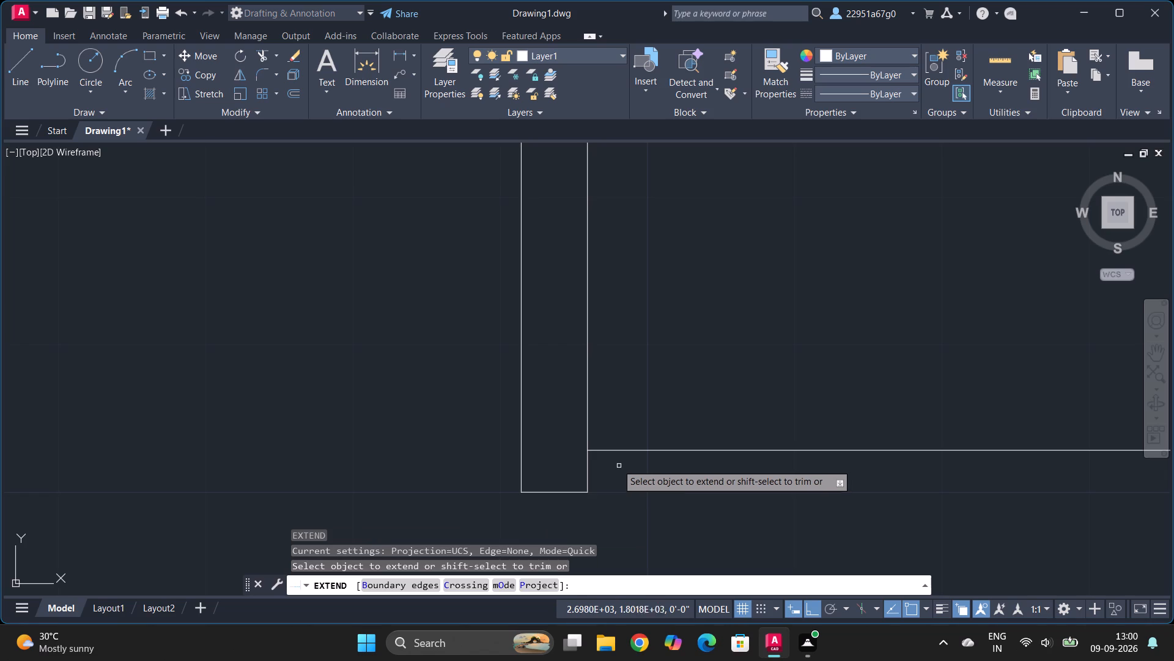
{"action": "left_click", "coordinate": [605, 450]}
{"action": "key", "text": "Escape"}
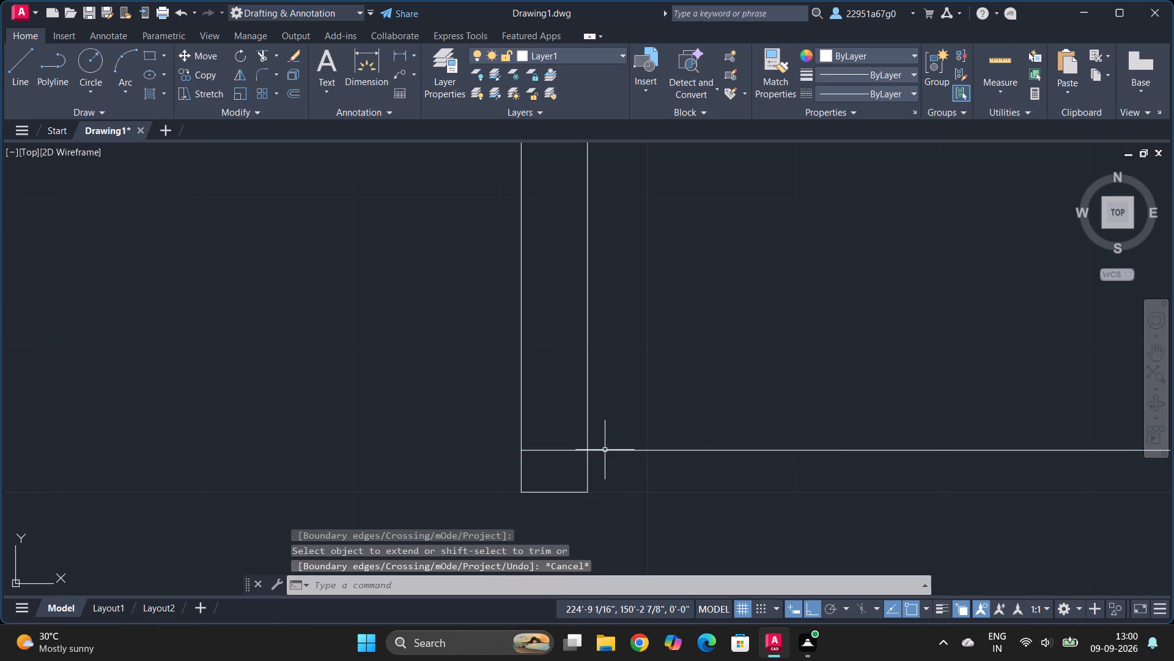
Trim the left vertical partition lines below the extended offset line and remove the leftover end line.
{"action": "type", "text": "tr"}
{"action": "key", "text": "Return"}
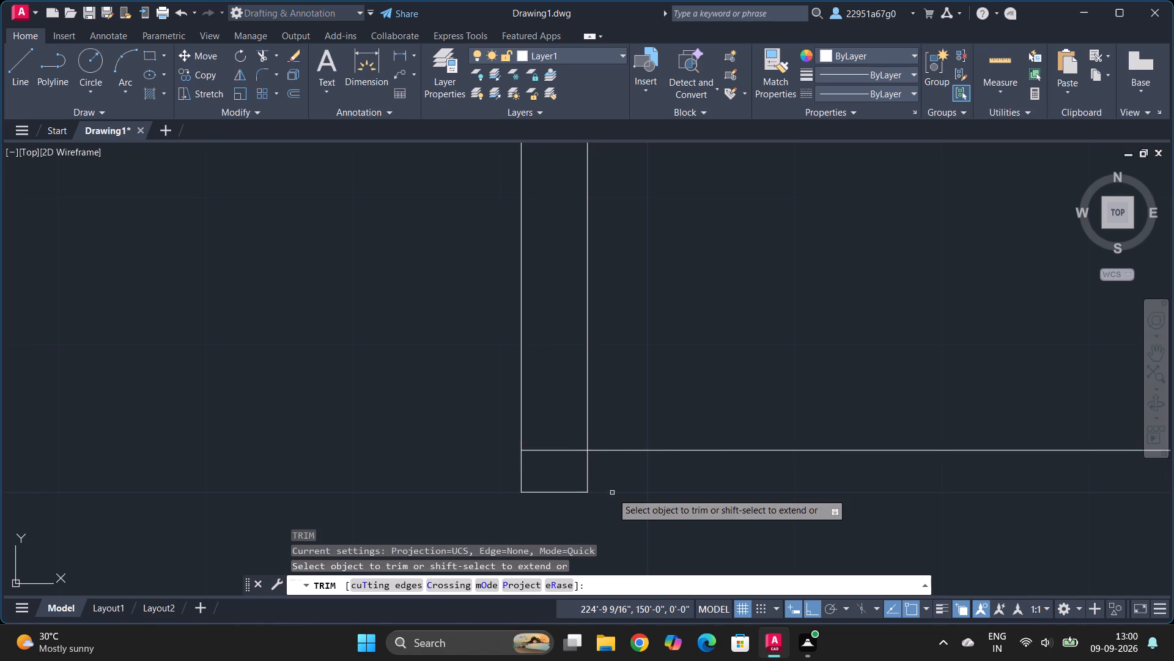
{"action": "left_click", "coordinate": [493, 474]}
{"action": "left_click", "coordinate": [692, 476]}
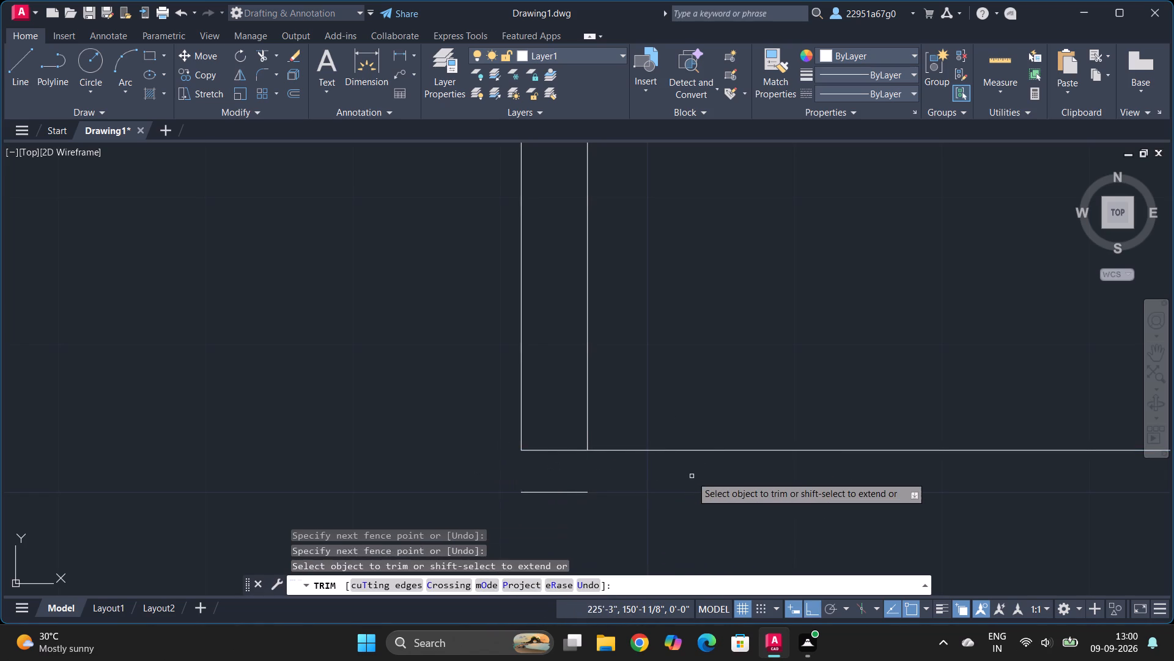
{"action": "left_click", "coordinate": [567, 494]}
{"action": "key", "text": "Escape"}
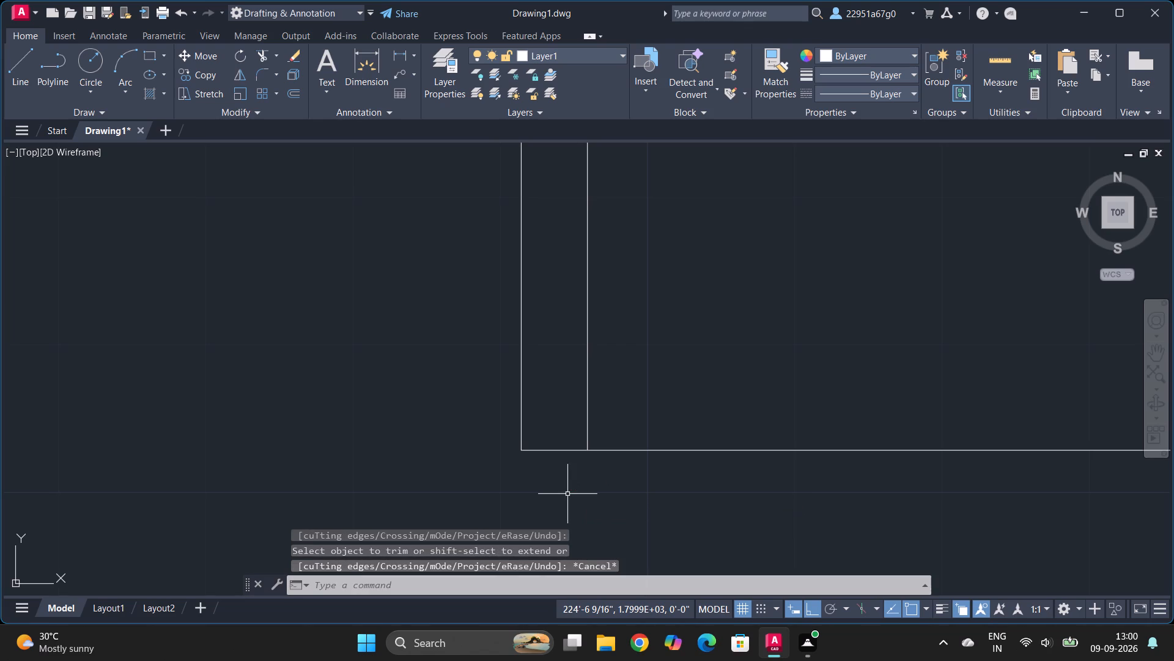
Draw a short horizontal line across the right vertical partition, just below the offset line's end.
{"action": "scroll", "coordinate": [557, 457], "scroll_direction": "down", "scroll_amount": 5, "text": "ctrl"}
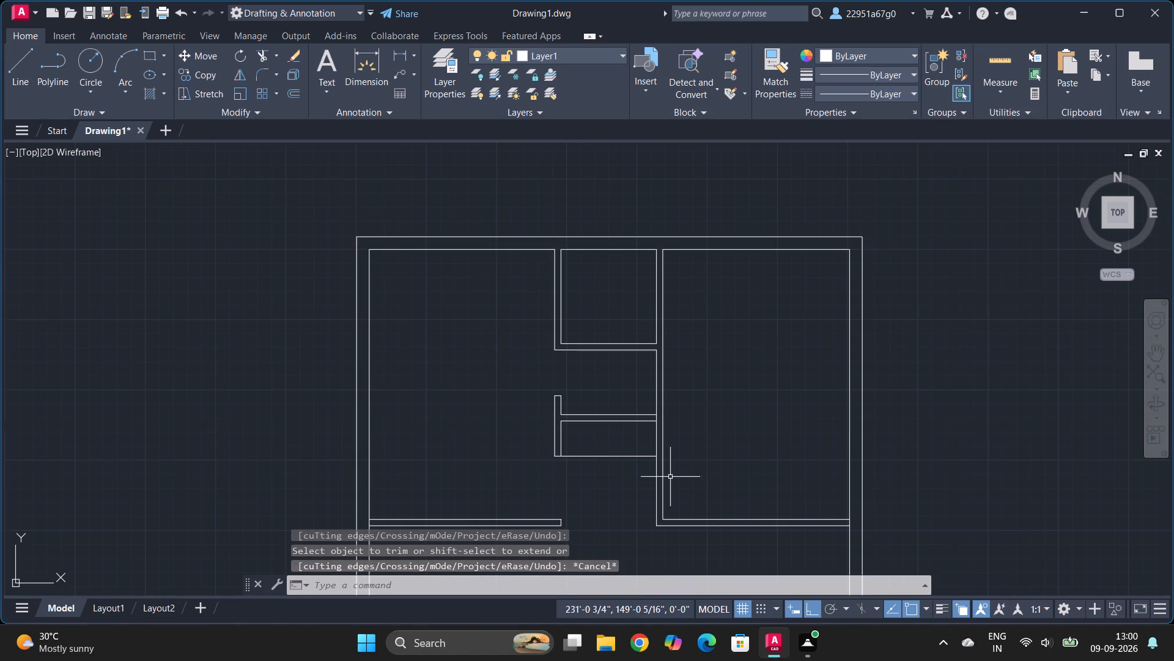
{"action": "key", "text": "l"}
{"action": "key", "text": "Return"}
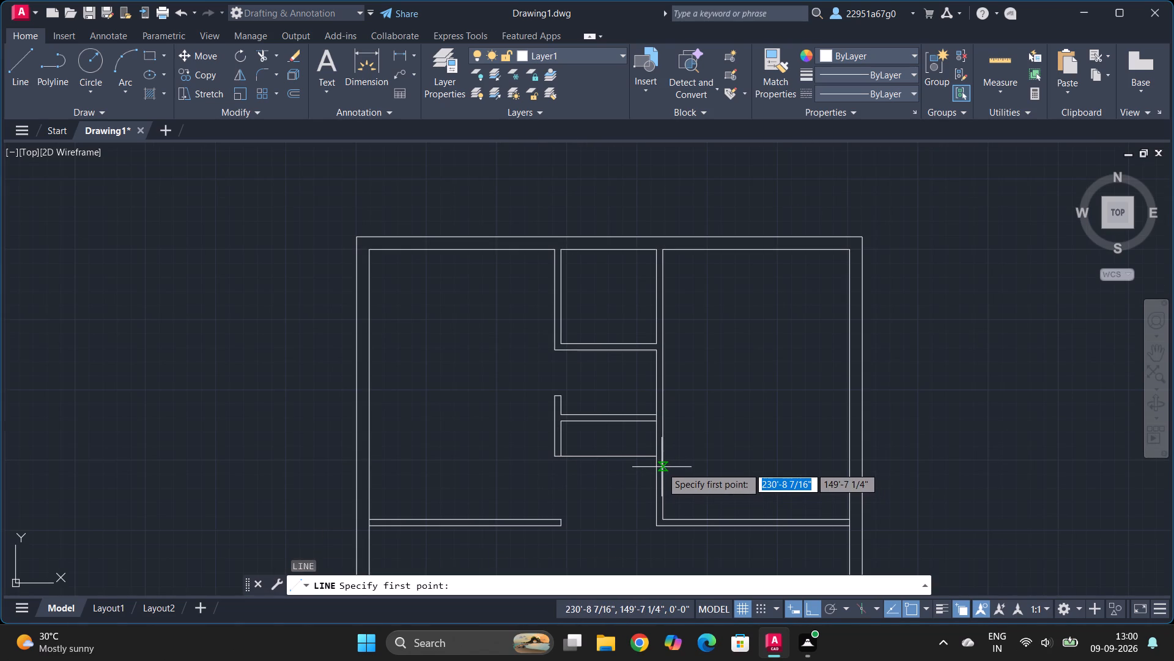
{"action": "scroll", "coordinate": [662, 467], "scroll_direction": "up", "scroll_amount": 4, "text": "ctrl"}
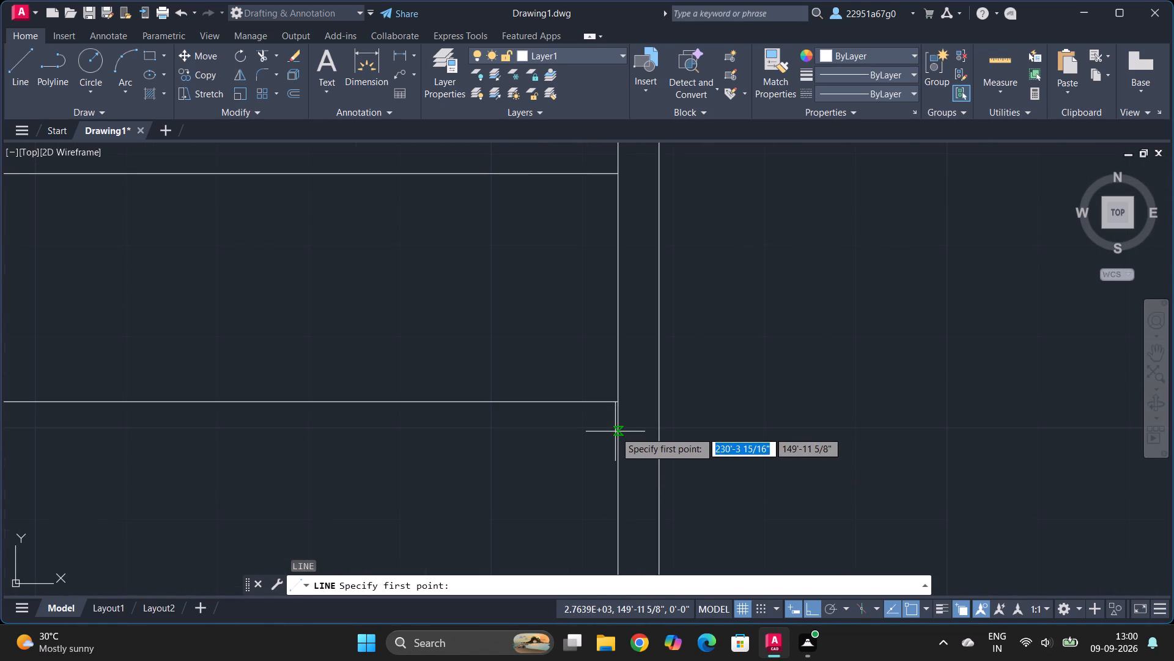
{"action": "left_click", "coordinate": [618, 428]}
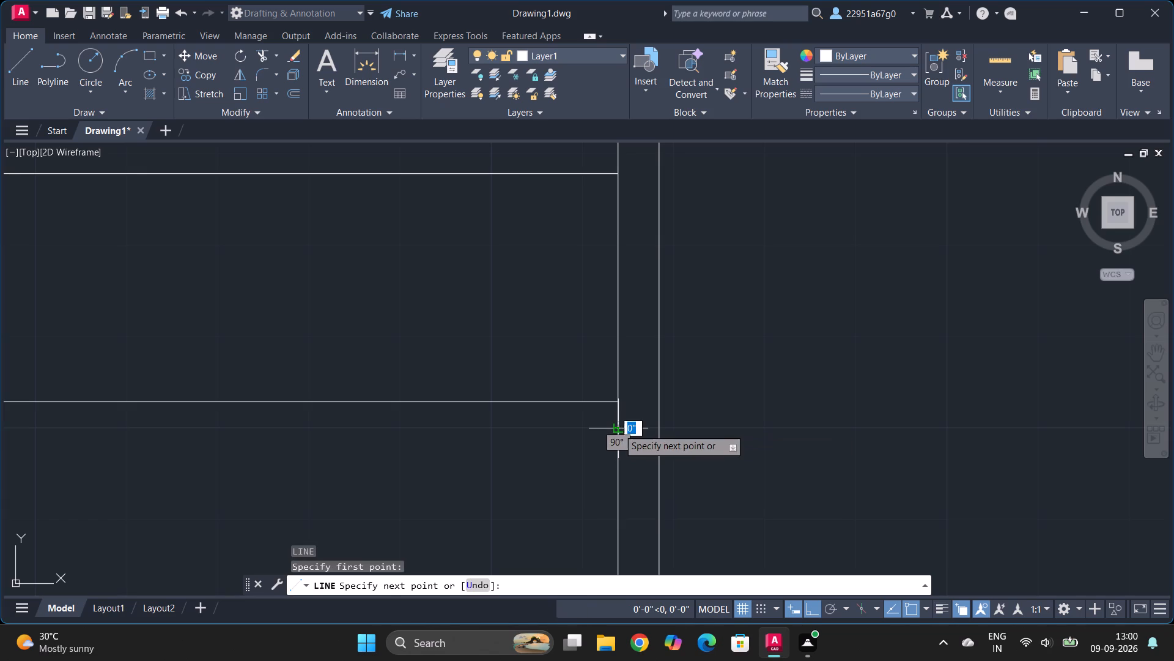
{"action": "left_click", "coordinate": [658, 427]}
{"action": "key", "text": "Escape"}
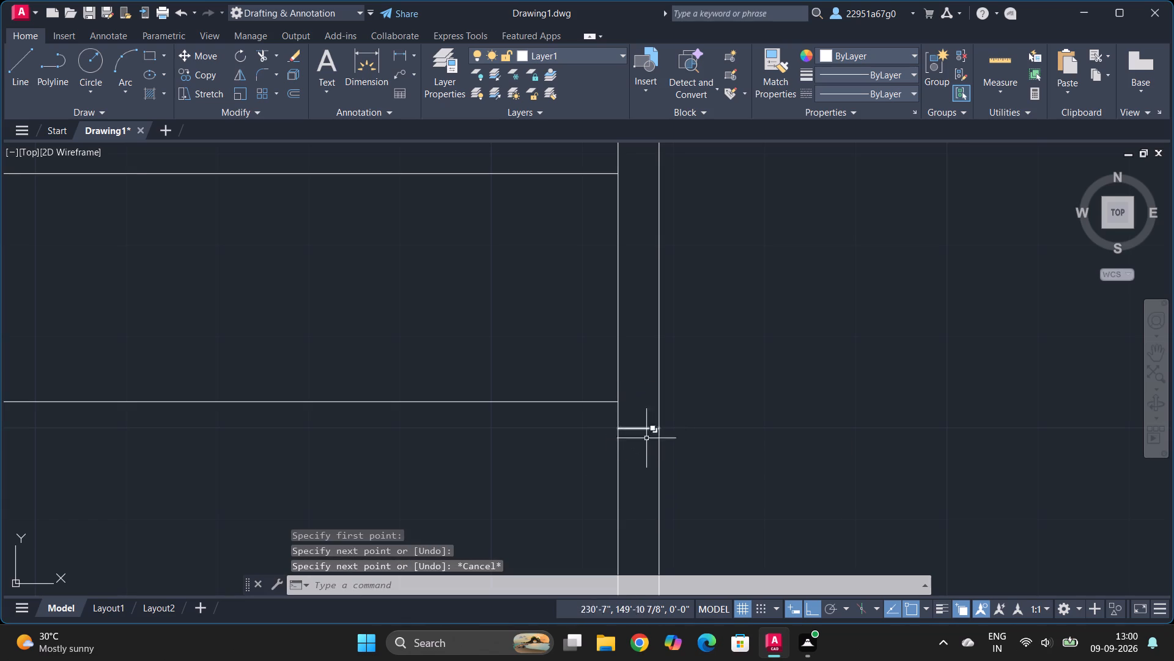
Trim both right vertical partition lines from the new short line down to the right room's bottom partition to open a doorway.
{"action": "type", "text": "tr"}
{"action": "key", "text": "Return"}
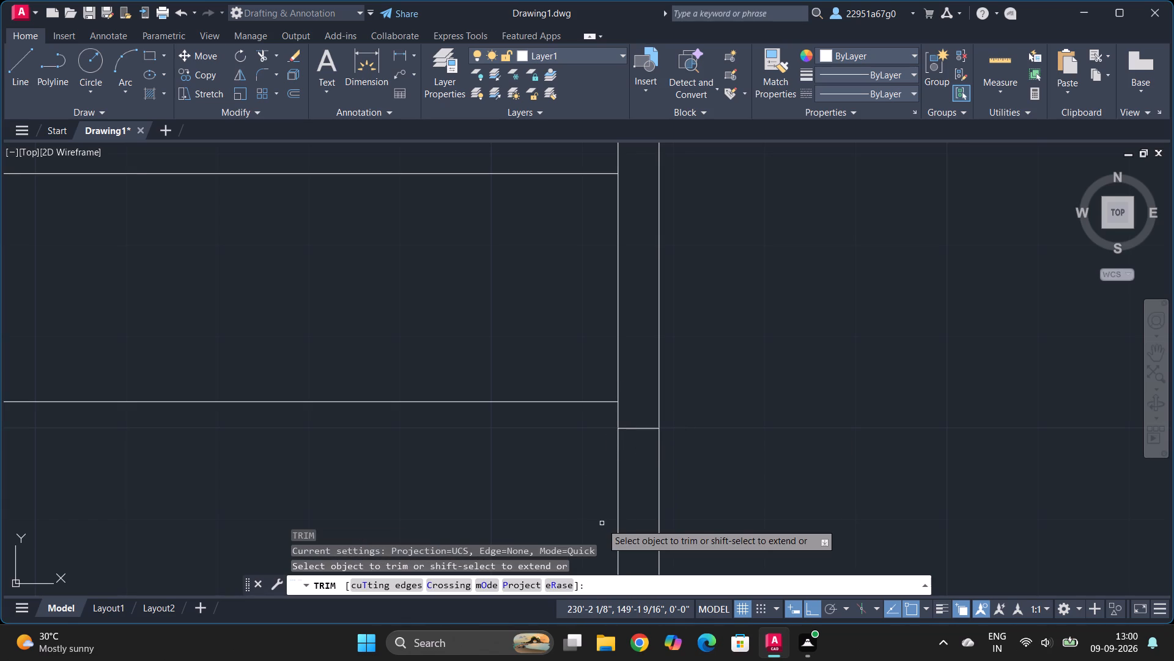
{"action": "left_click_drag", "start_coordinate": [588, 503], "coordinate": [709, 499]}
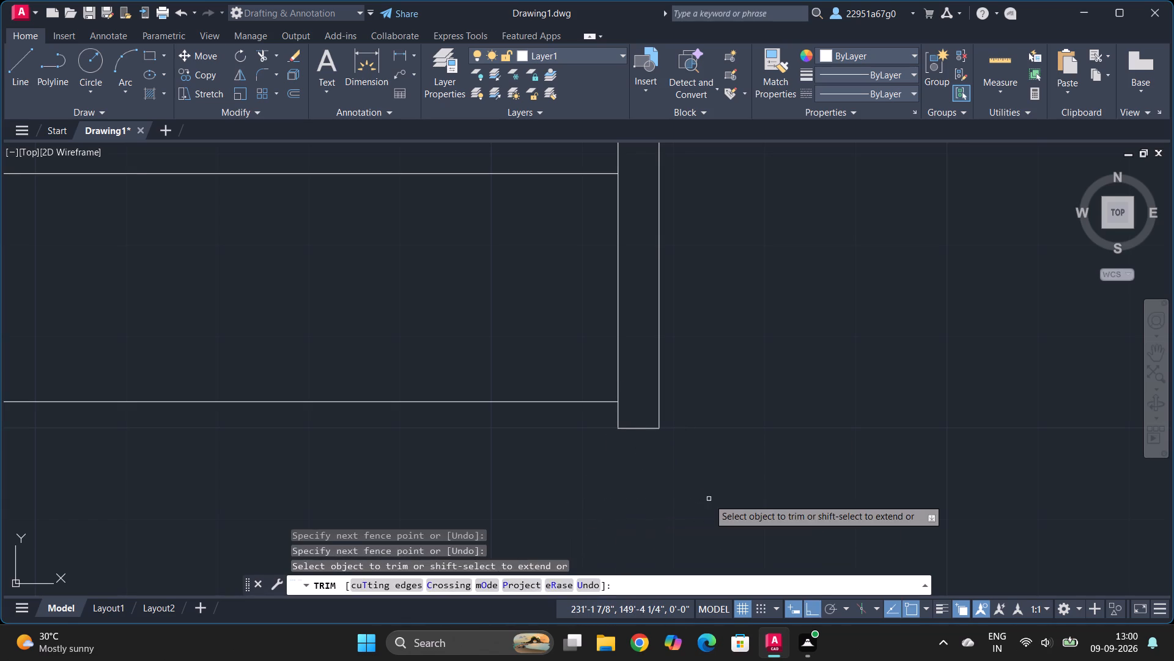
{"action": "left_click", "coordinate": [709, 499]}
{"action": "key", "text": "Escape"}
{"action": "scroll", "coordinate": [663, 409], "scroll_direction": "down", "scroll_amount": 5, "text": "ctrl"}
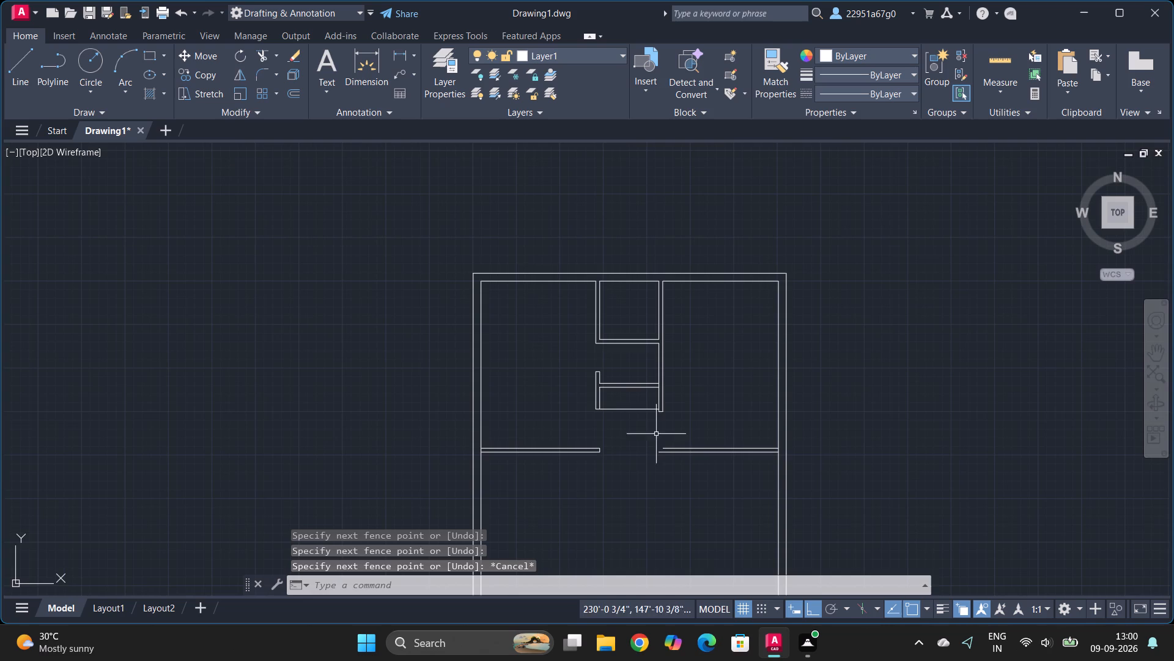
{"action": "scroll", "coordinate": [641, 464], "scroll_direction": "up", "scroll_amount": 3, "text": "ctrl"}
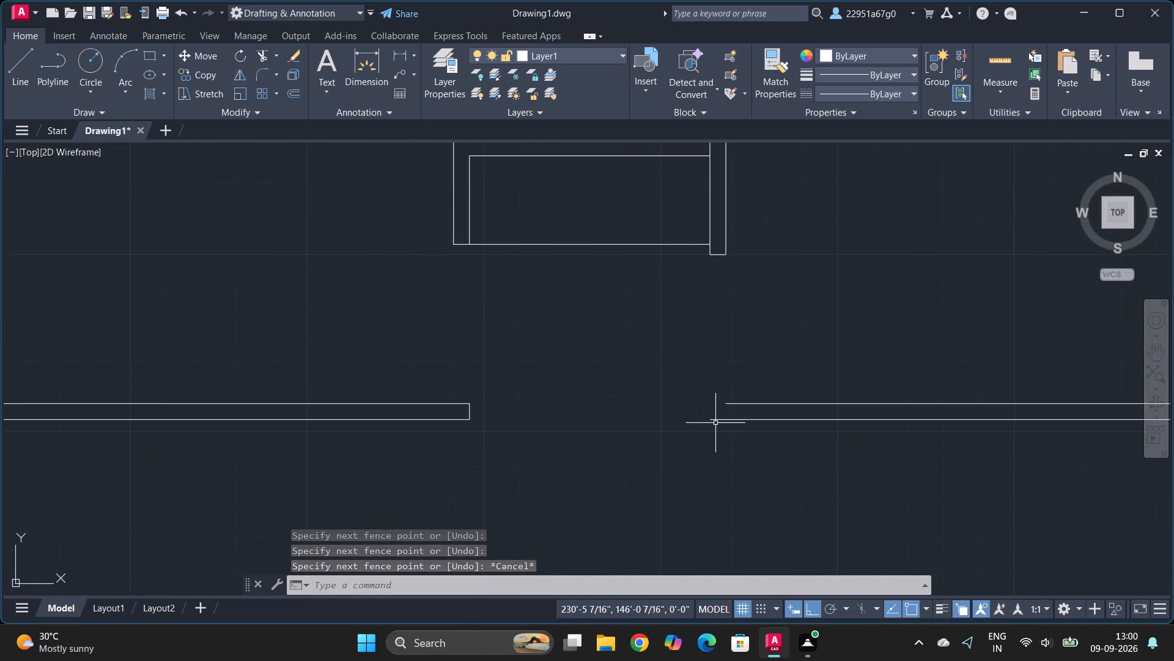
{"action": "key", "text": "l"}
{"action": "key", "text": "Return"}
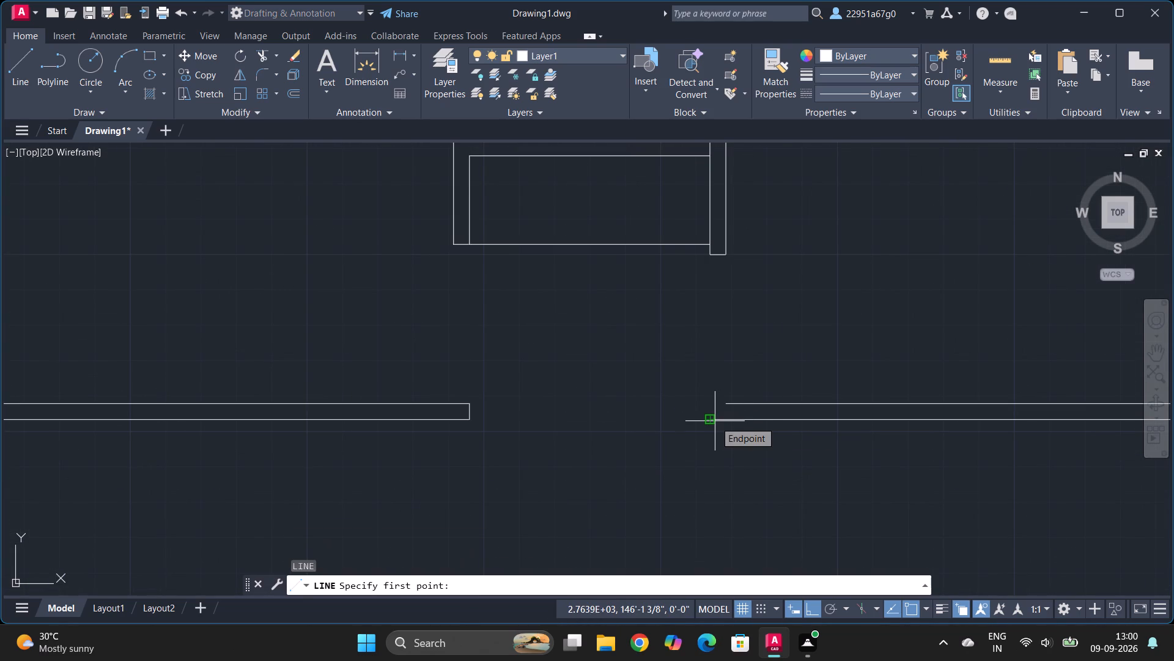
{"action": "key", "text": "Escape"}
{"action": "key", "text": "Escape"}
Undo the last trim of the right vertical partition lines above the right room's bottom partition.
{"action": "key", "text": "ctrl+z"}
{"action": "key", "text": "ctrl+z"}
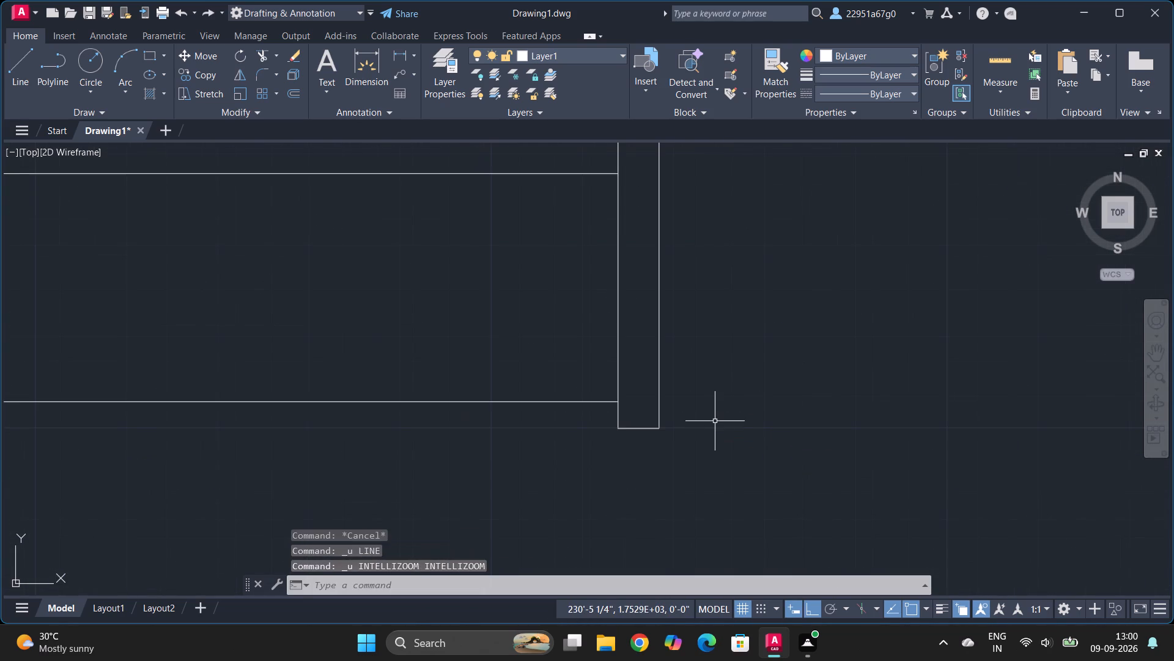
{"action": "scroll", "coordinate": [581, 363], "scroll_direction": "down", "scroll_amount": 2, "text": "ctrl"}
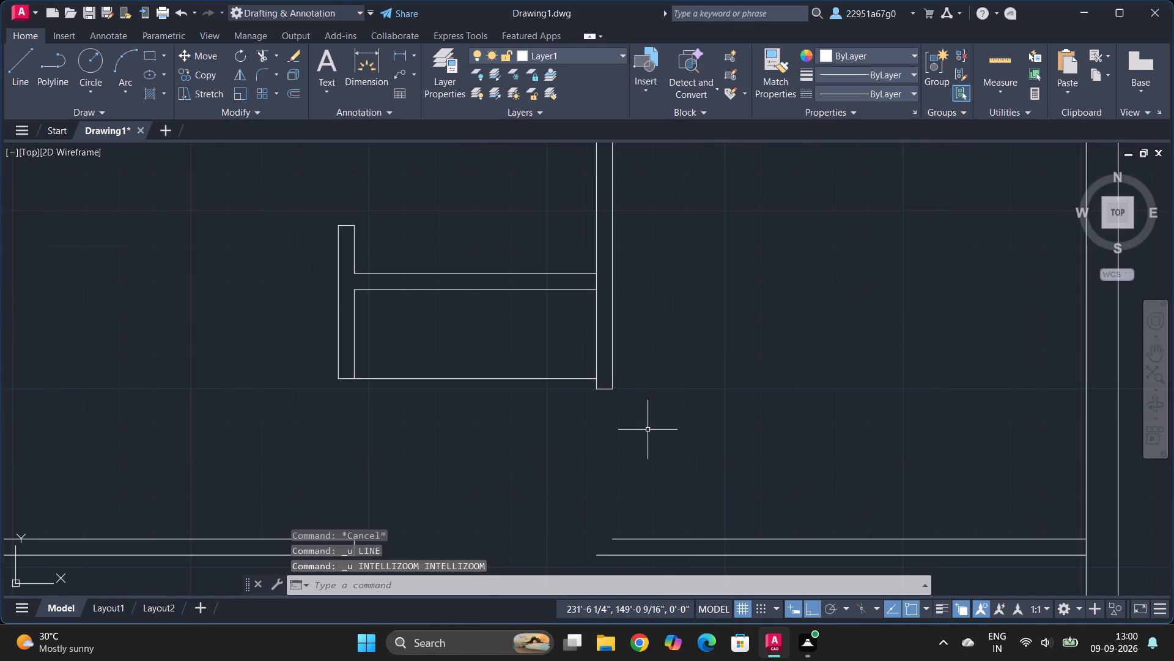
{"action": "key", "text": "ctrl+z"}
{"action": "key", "text": "ctrl+z"}
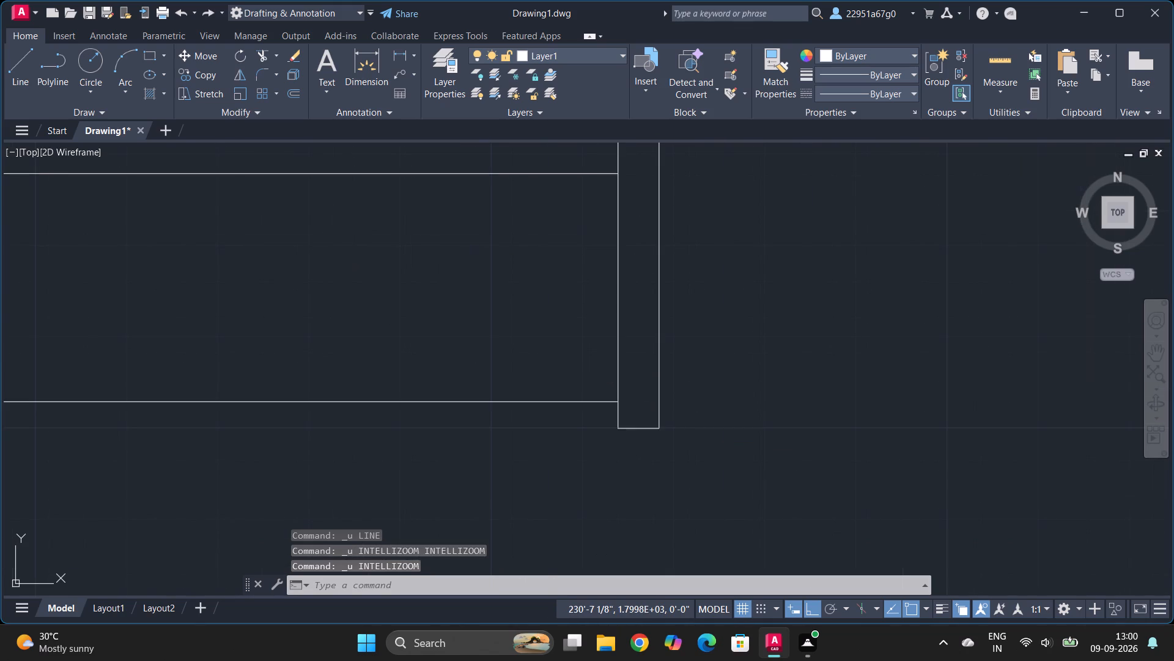
{"action": "scroll", "coordinate": [586, 335], "scroll_direction": "down", "scroll_amount": 3, "text": "ctrl"}
{"action": "scroll", "coordinate": [588, 441], "scroll_direction": "up", "scroll_amount": 2, "text": "ctrl"}
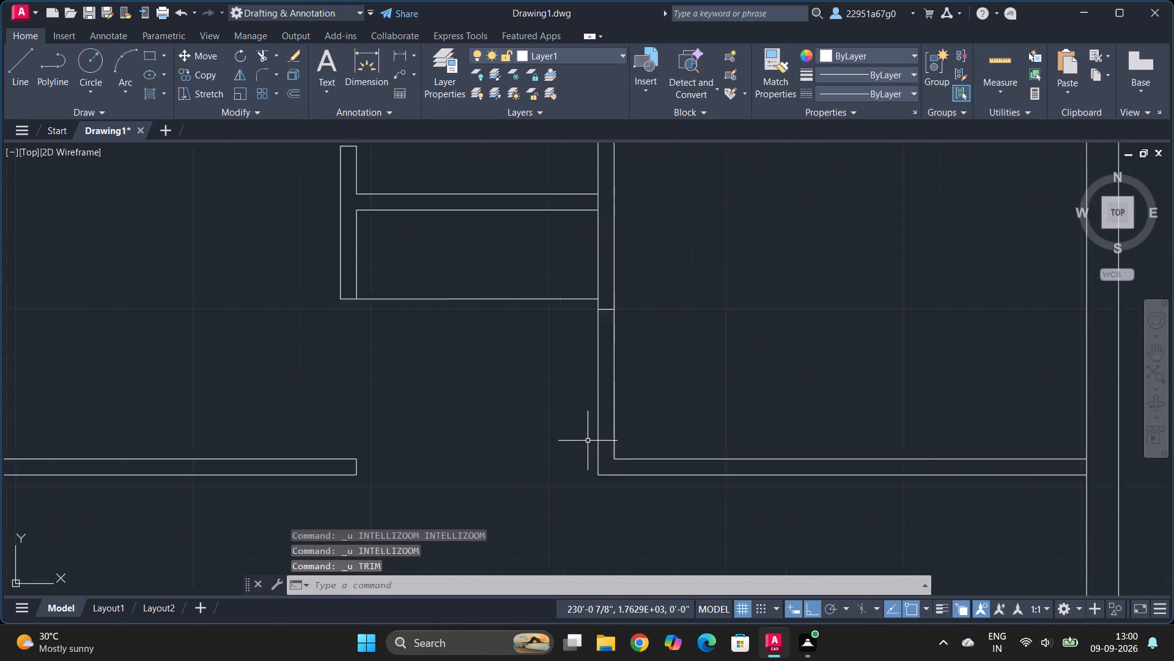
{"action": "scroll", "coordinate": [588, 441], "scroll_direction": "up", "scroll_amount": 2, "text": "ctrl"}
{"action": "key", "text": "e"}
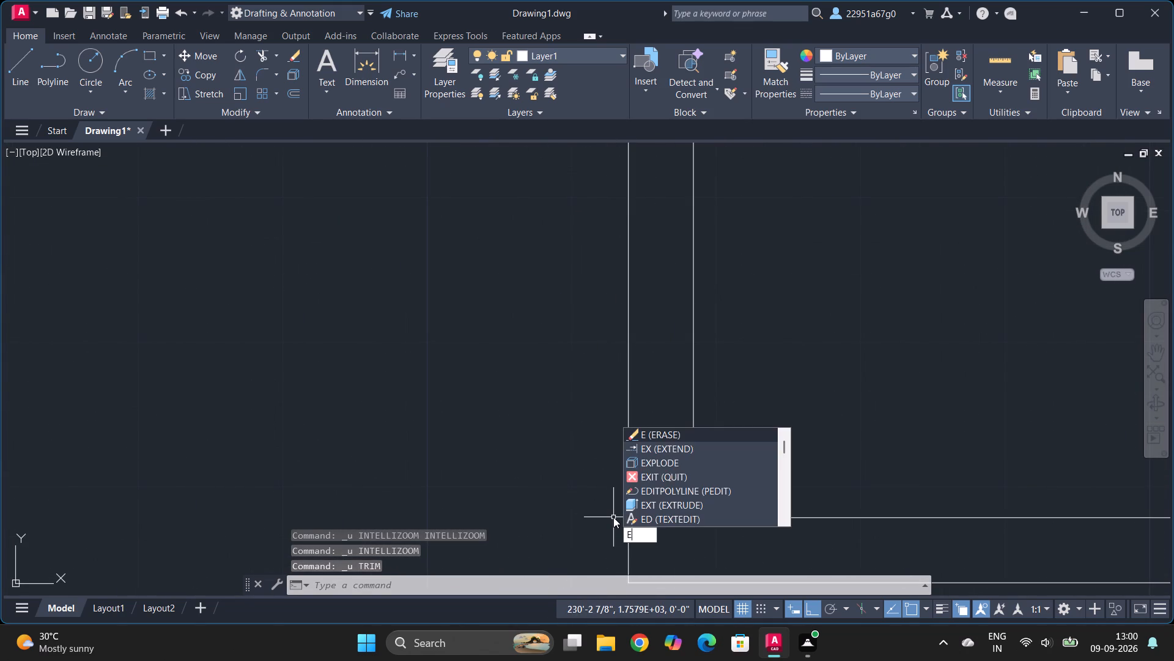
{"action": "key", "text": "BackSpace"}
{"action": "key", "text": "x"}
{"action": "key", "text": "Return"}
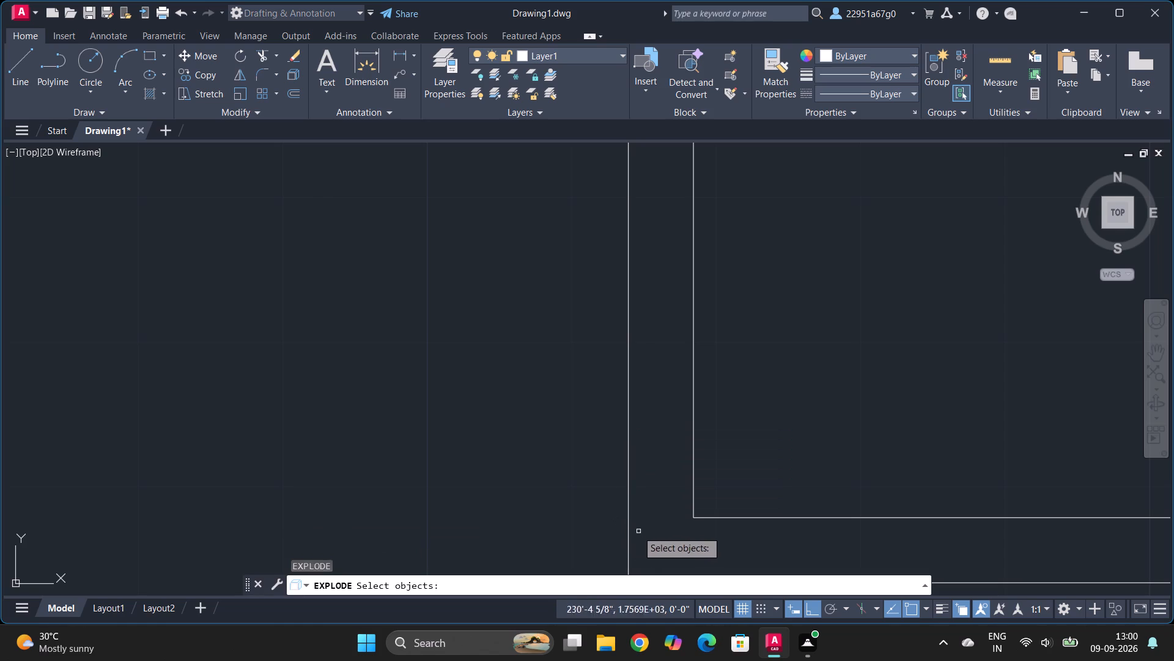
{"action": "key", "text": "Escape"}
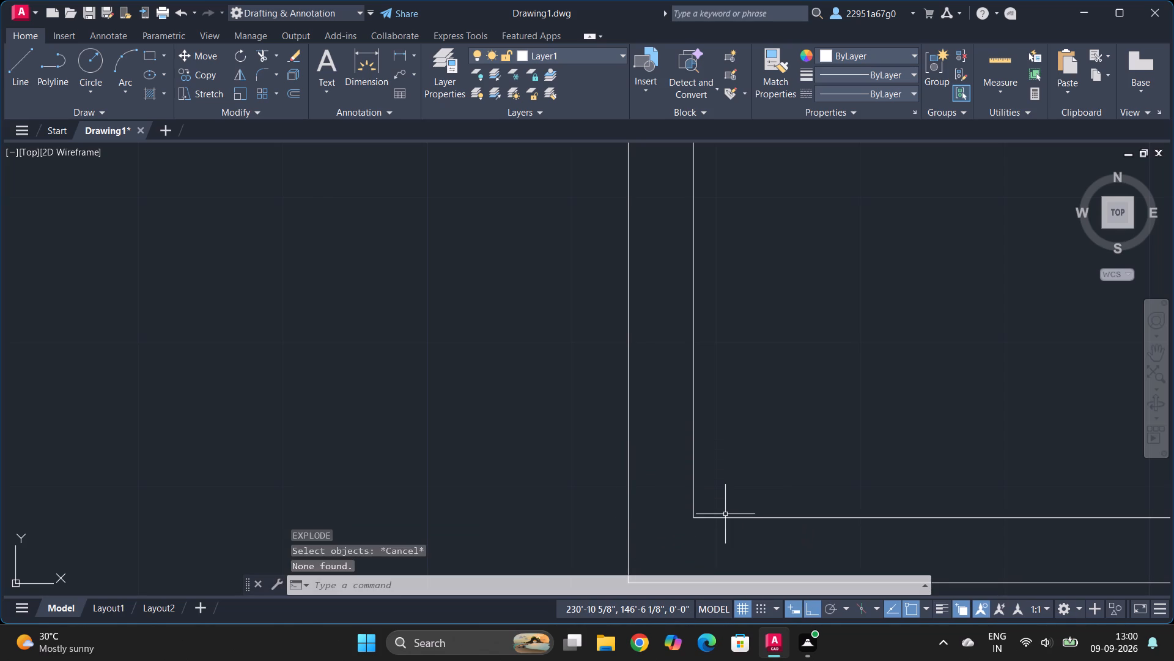
Extend the upper line of the right room's bottom partition across to the outer line of the right vertical partition.
{"action": "type", "text": "ex"}
{"action": "key", "text": "Return"}
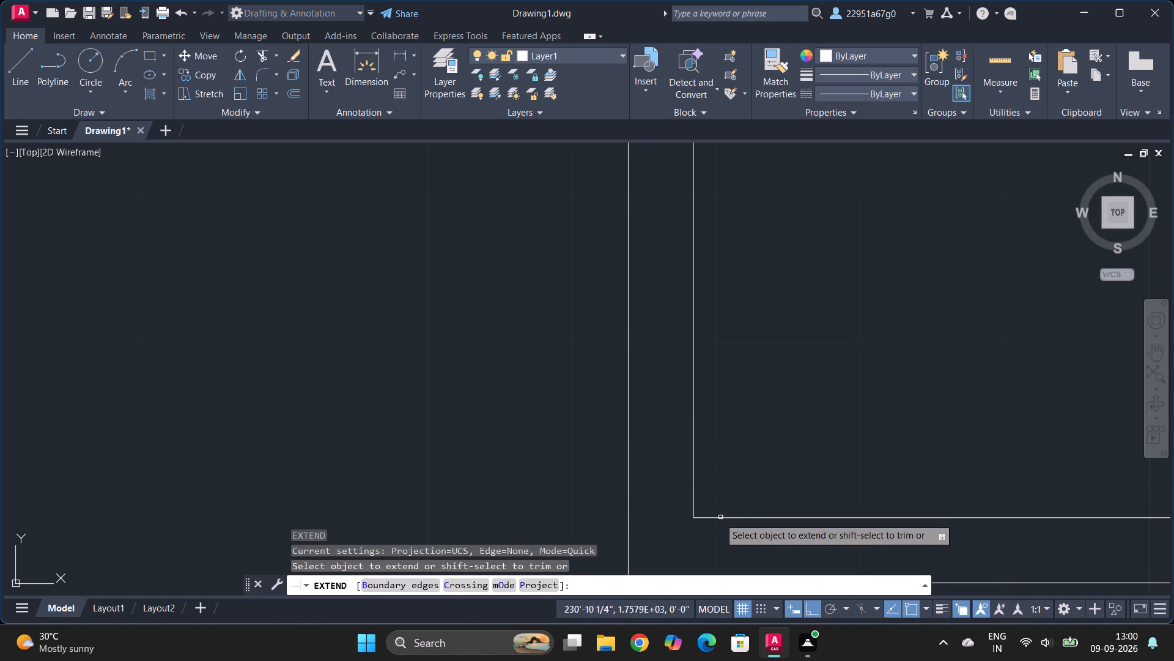
{"action": "left_click", "coordinate": [718, 518]}
{"action": "key", "text": "Escape"}
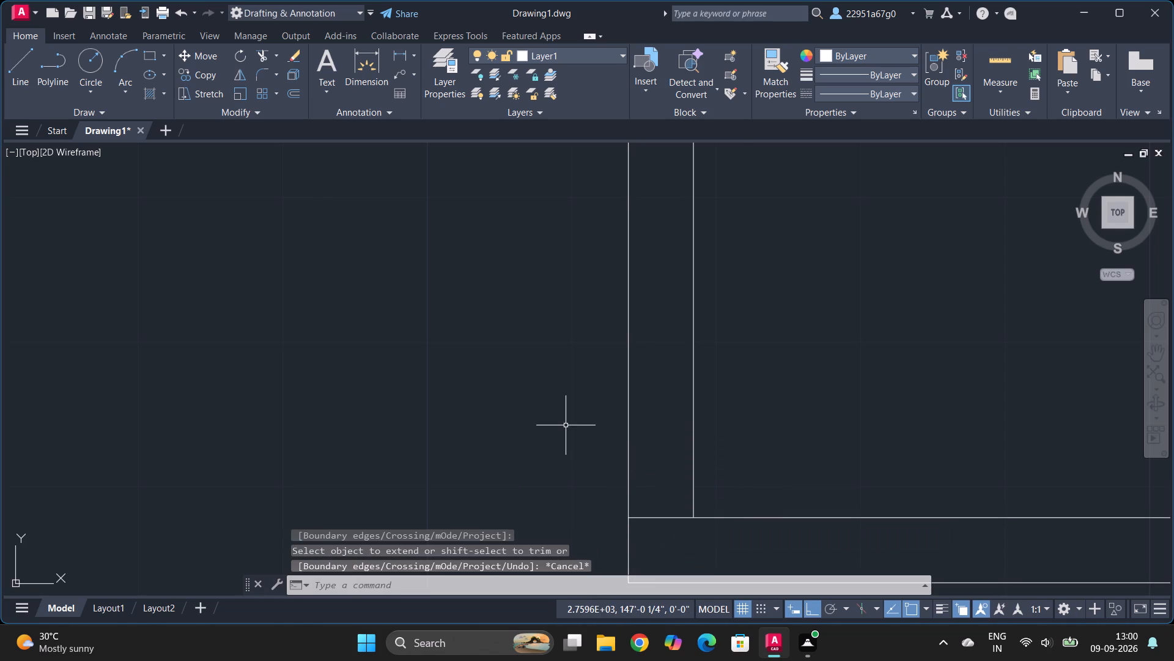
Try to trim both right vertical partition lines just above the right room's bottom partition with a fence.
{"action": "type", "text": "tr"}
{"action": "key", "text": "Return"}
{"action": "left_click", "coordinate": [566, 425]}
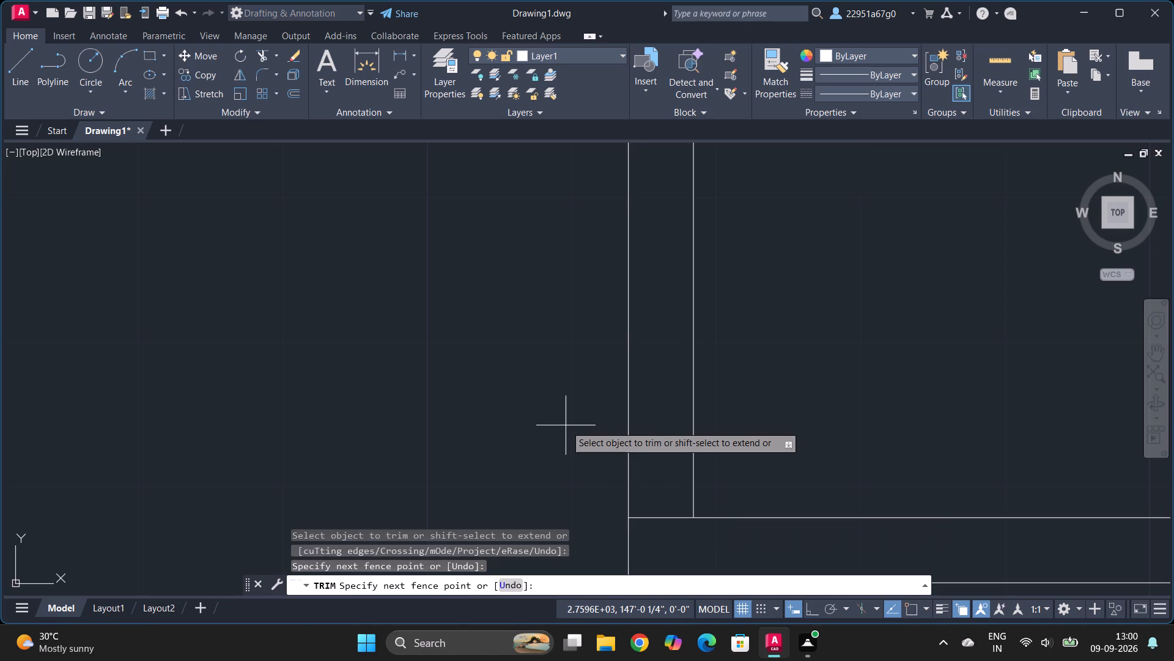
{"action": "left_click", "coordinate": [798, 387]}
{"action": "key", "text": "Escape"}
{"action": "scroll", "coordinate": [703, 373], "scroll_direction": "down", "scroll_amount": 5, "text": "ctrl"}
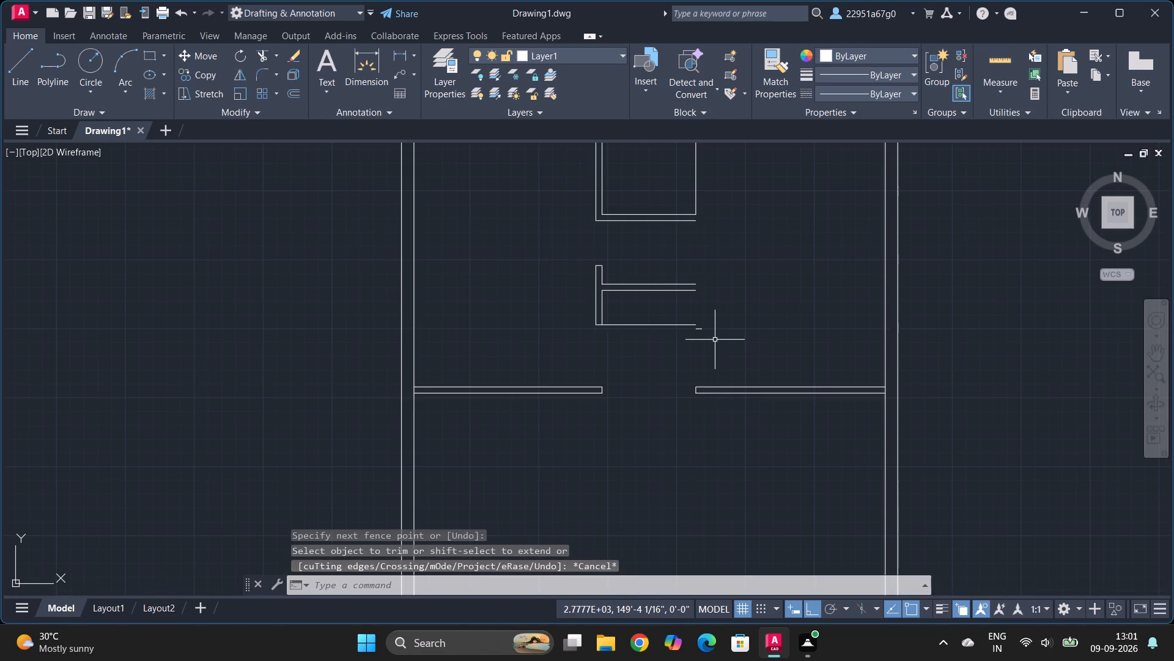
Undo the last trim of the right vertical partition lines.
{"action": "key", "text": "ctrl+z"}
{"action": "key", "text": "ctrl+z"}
Trim both right vertical partition lines between the short horizontal end line and the right room's bottom partition to open the doorway.
{"action": "scroll", "coordinate": [537, 349], "scroll_direction": "down", "scroll_amount": 5, "text": "ctrl"}
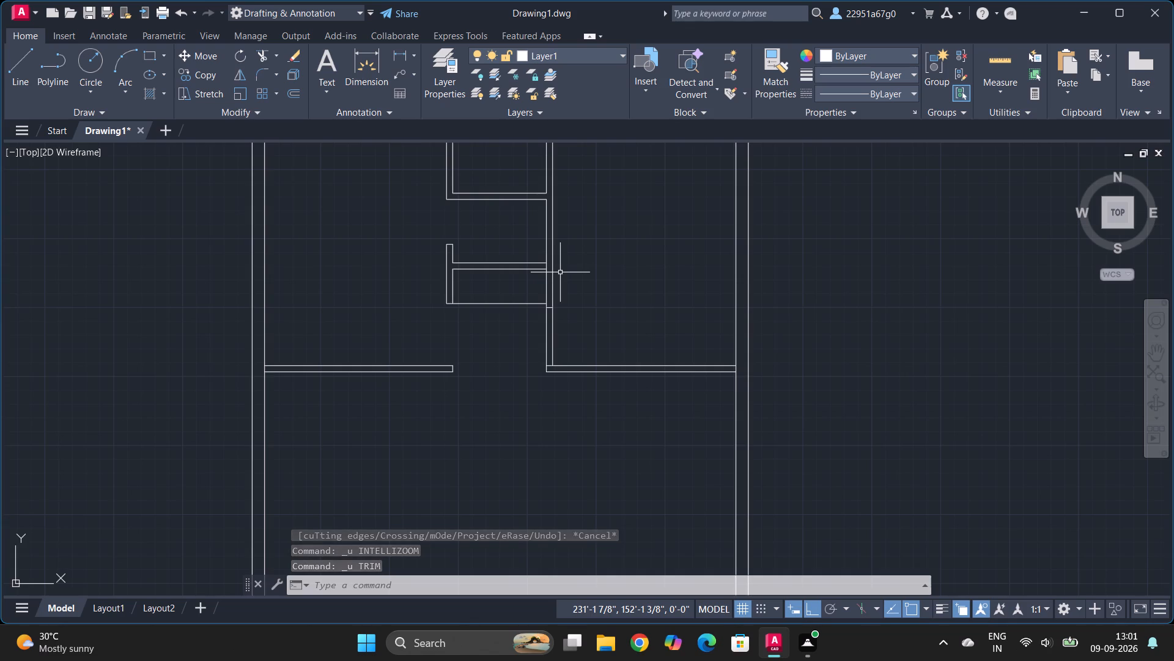
{"action": "scroll", "coordinate": [560, 272], "scroll_direction": "up", "scroll_amount": 2, "text": "ctrl"}
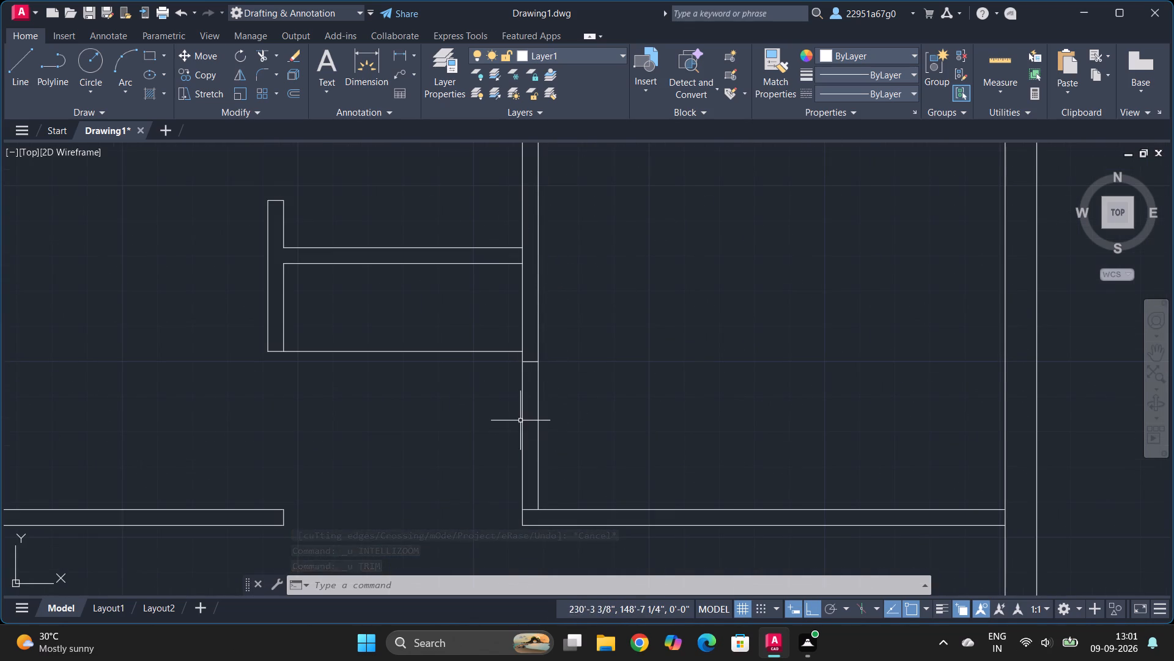
{"action": "type", "text": "tr"}
{"action": "key", "text": "Return"}
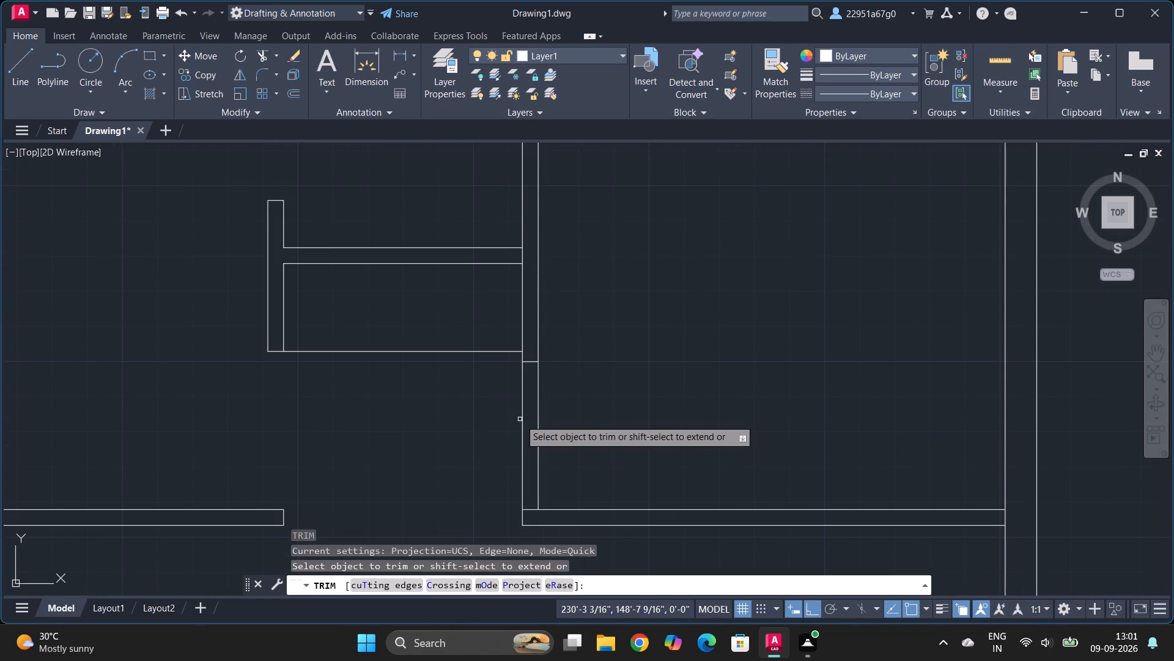
{"action": "left_click", "coordinate": [498, 424]}
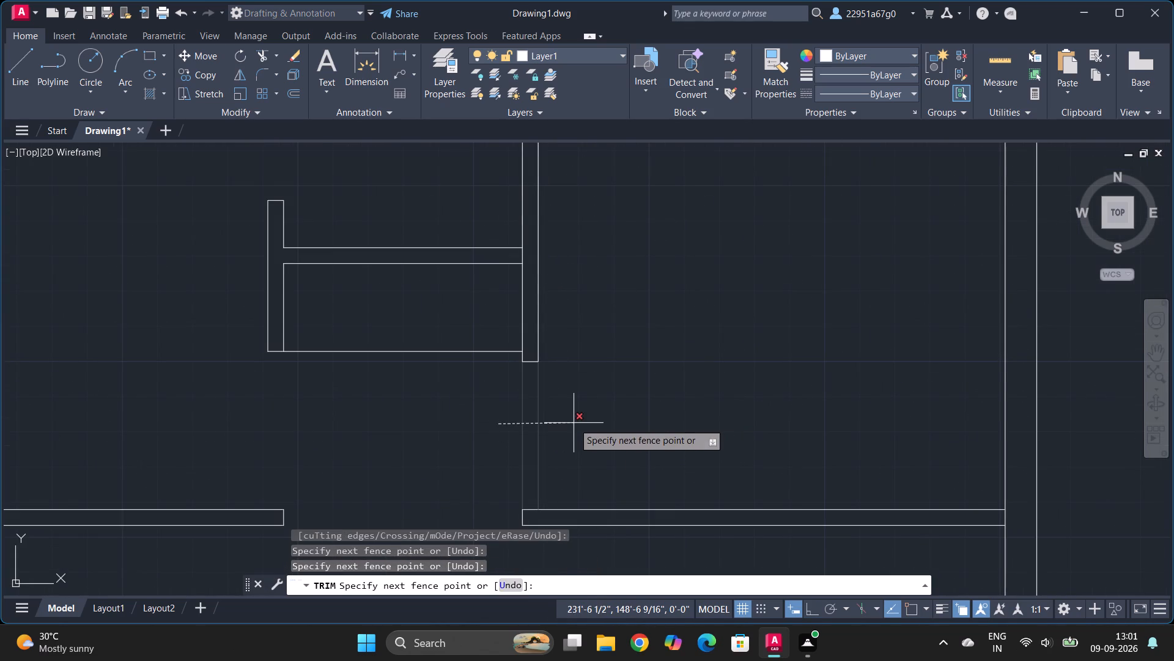
{"action": "left_click", "coordinate": [574, 423]}
{"action": "key", "text": "Escape"}
Offset the lower line of the right room's bottom partition 10' downward.
{"action": "scroll", "coordinate": [496, 361], "scroll_direction": "down", "scroll_amount": 5, "text": "ctrl"}
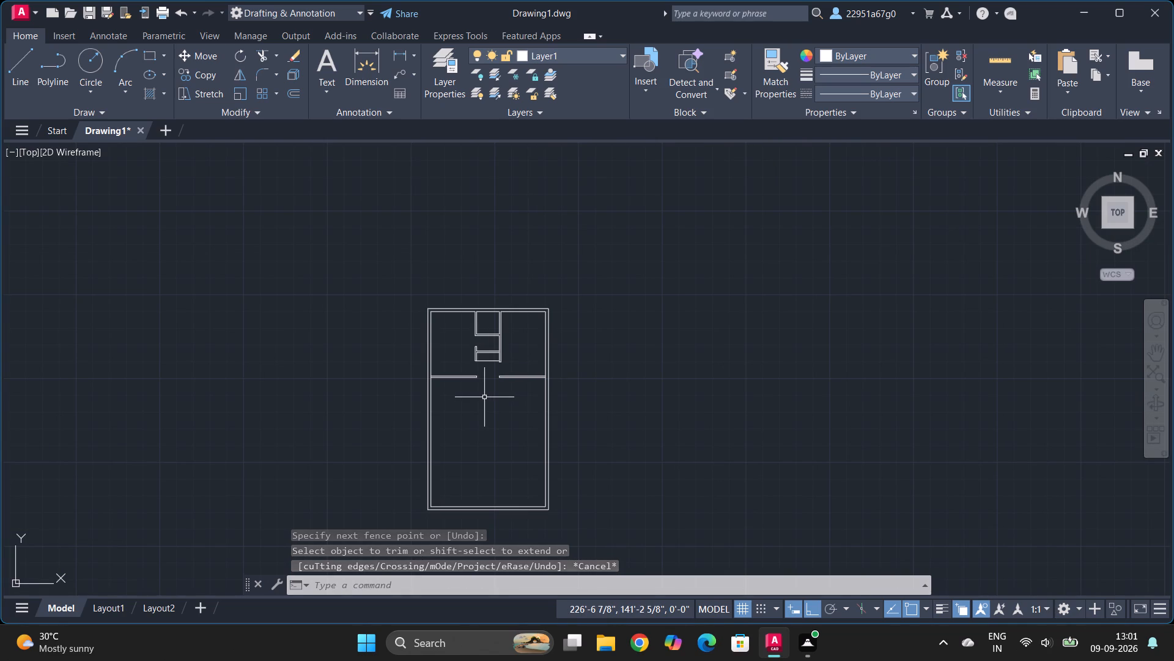
{"action": "scroll", "coordinate": [467, 426], "scroll_direction": "up", "scroll_amount": 5, "text": "ctrl"}
{"action": "scroll", "coordinate": [467, 426], "scroll_direction": "down", "scroll_amount": 4, "text": "ctrl"}
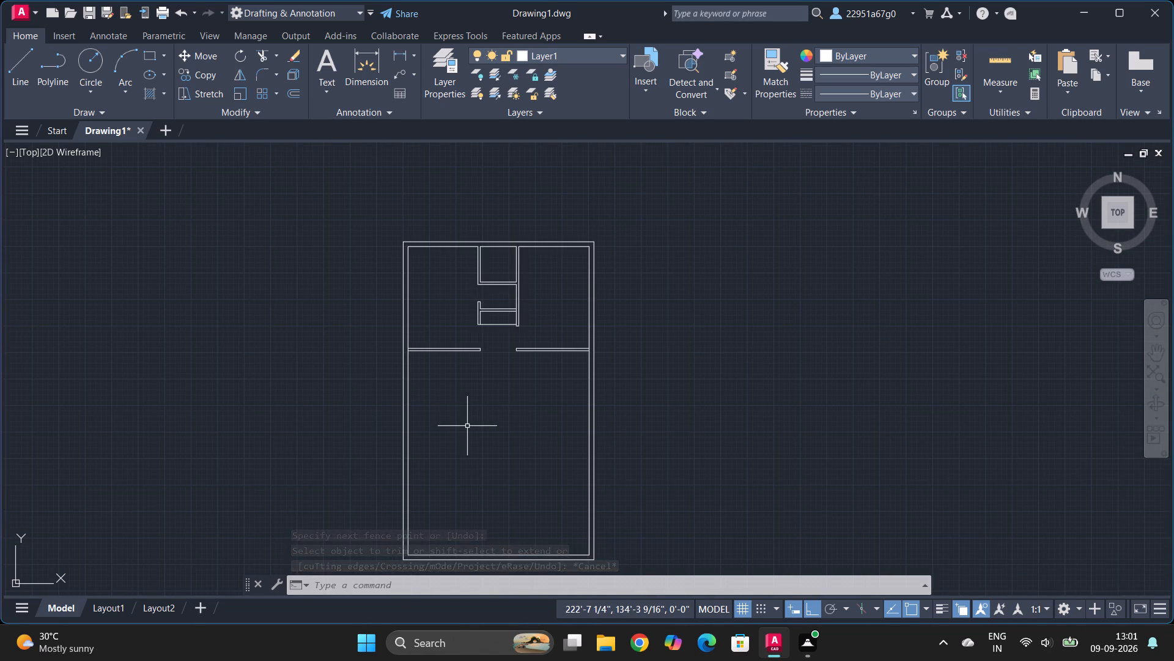
{"action": "scroll", "coordinate": [456, 397], "scroll_direction": "right", "scroll_amount": 1}
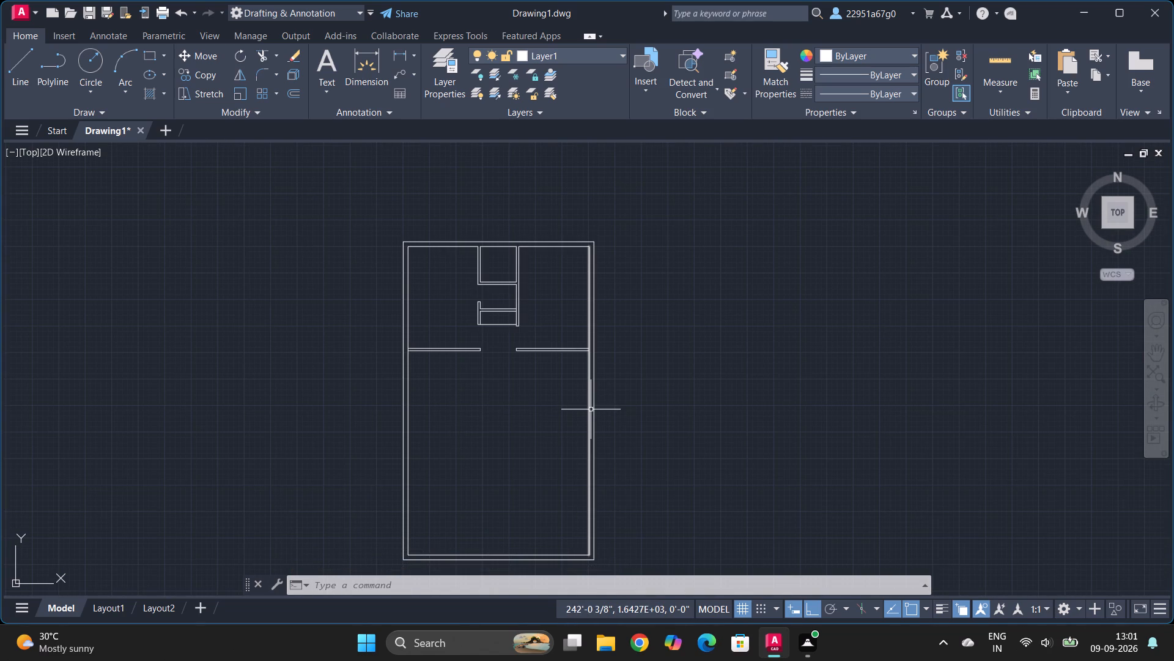
{"action": "key", "text": "o"}
{"action": "key", "text": "Return"}
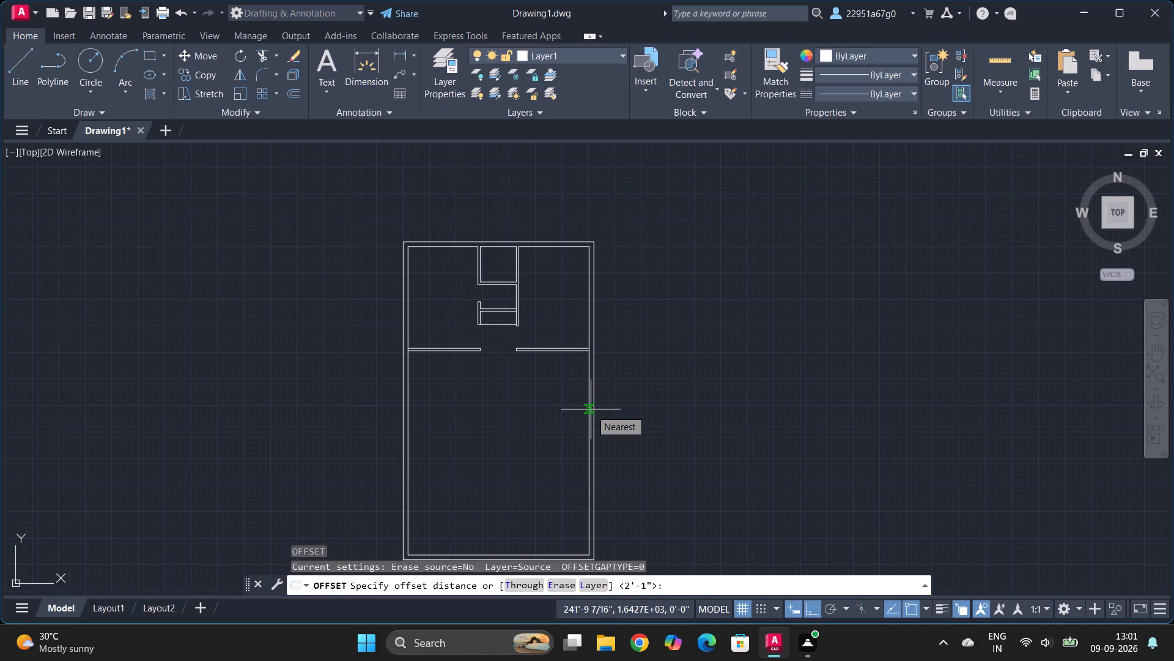
{"action": "type", "text": "10"}
{"action": "key", "text": "apostrophe"}
{"action": "key", "text": "Return"}
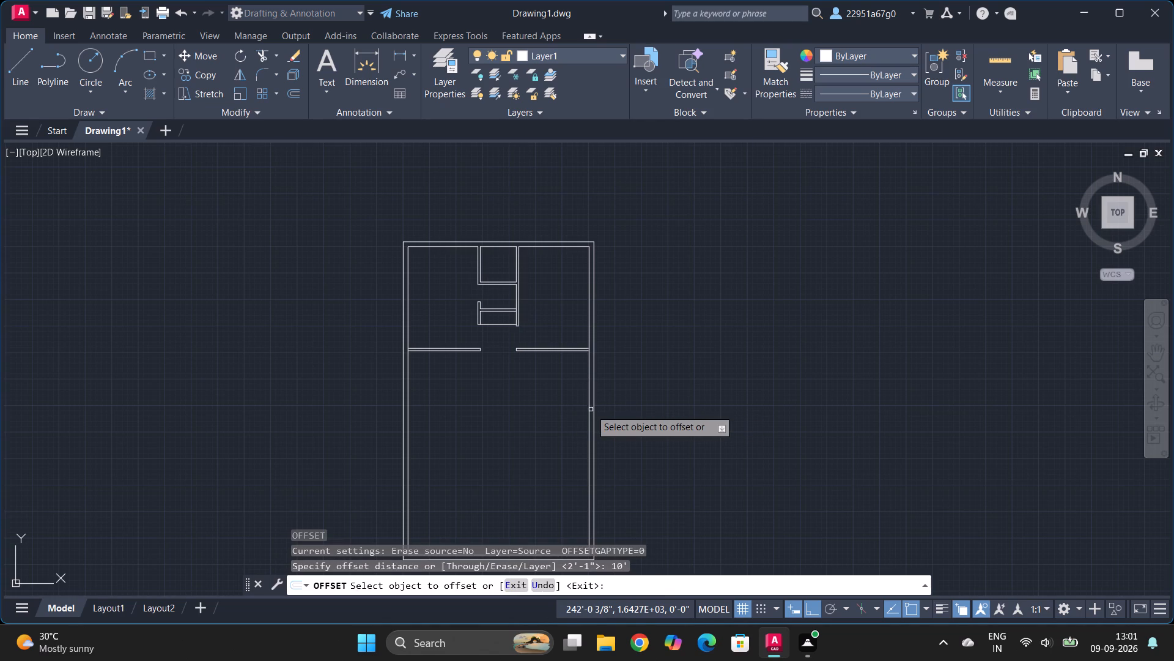
{"action": "scroll", "coordinate": [556, 353], "scroll_direction": "up", "scroll_amount": 4, "text": "ctrl"}
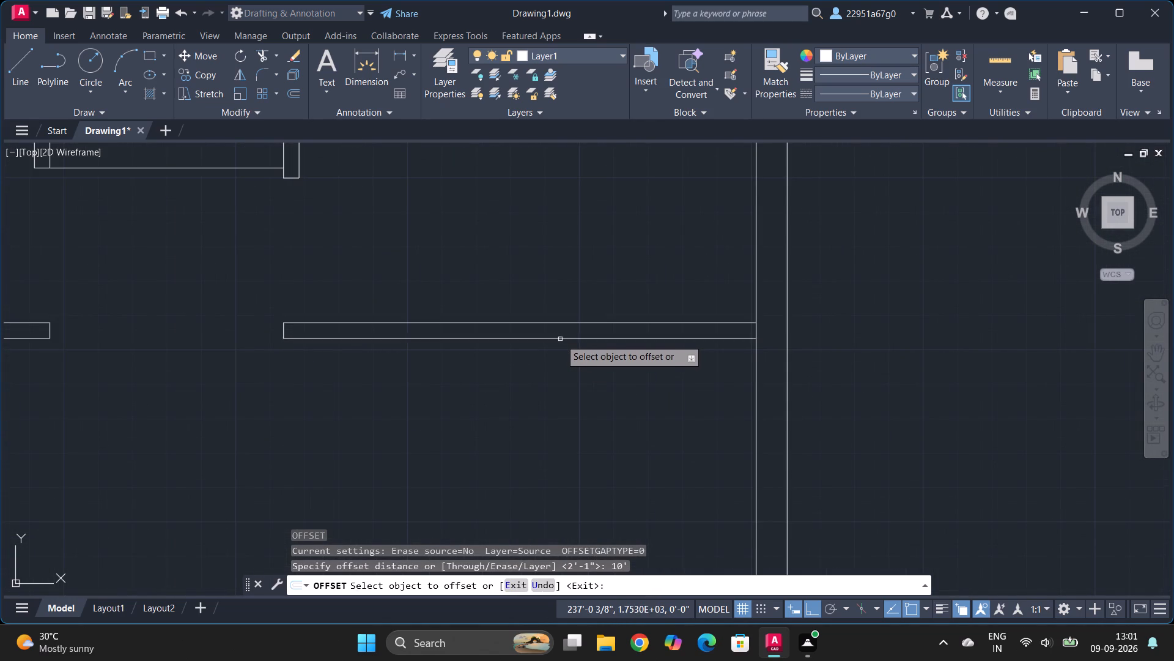
{"action": "left_click", "coordinate": [560, 338]}
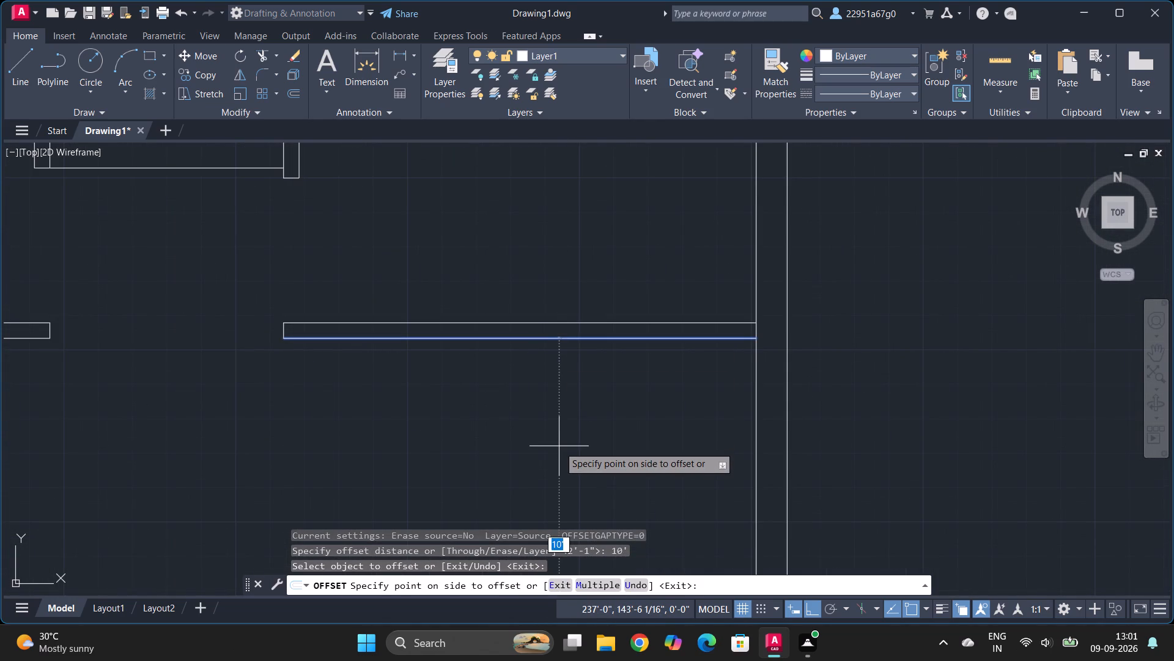
{"action": "scroll", "coordinate": [559, 446], "scroll_direction": "down", "scroll_amount": 5, "text": "ctrl"}
{"action": "left_click", "coordinate": [558, 462]}
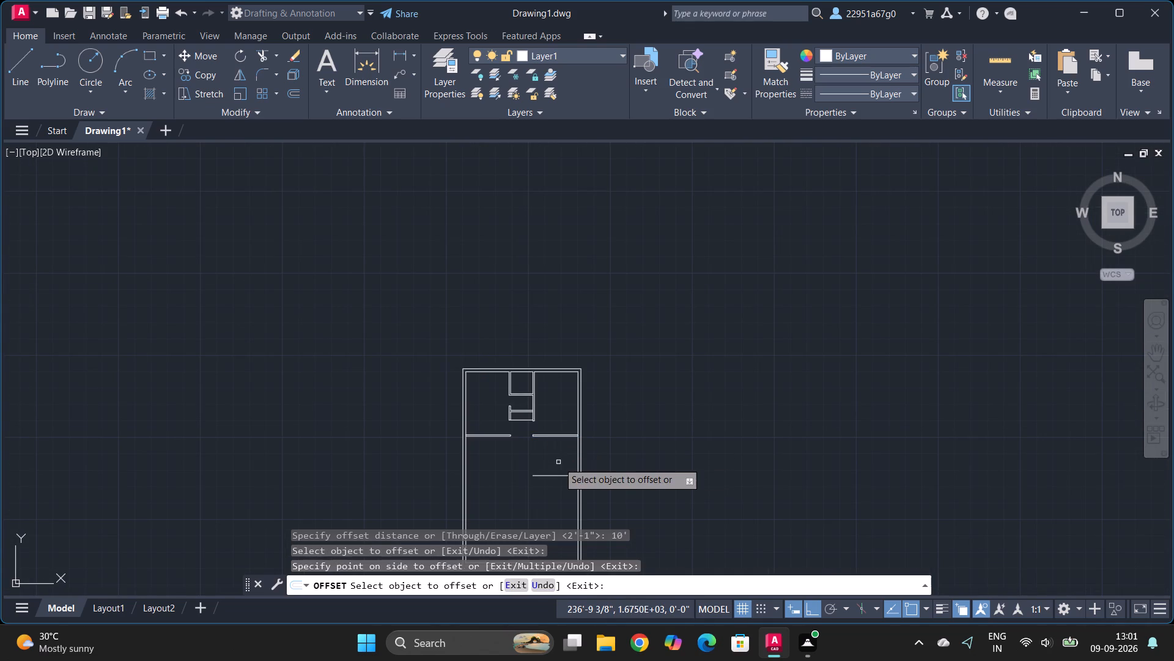
{"action": "scroll", "coordinate": [555, 493], "scroll_direction": "up", "scroll_amount": 4, "text": "ctrl"}
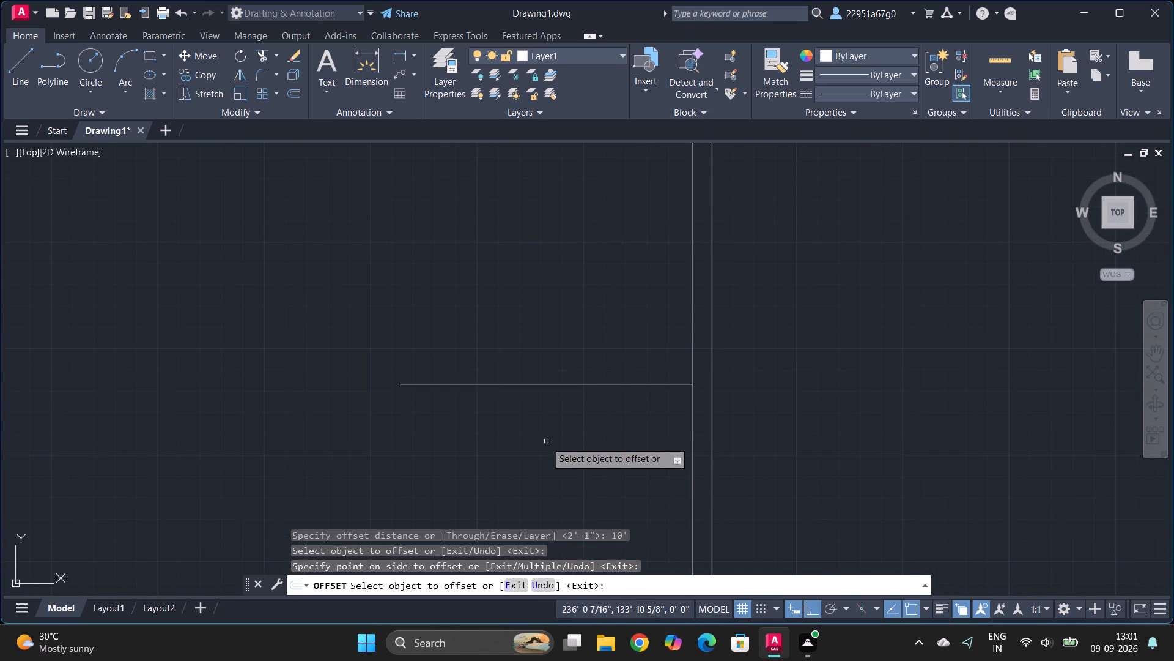
{"action": "key", "text": "Escape"}
Offset the new horizontal line 4.5" downward to form a partition wall.
{"action": "key", "text": "o"}
{"action": "key", "text": "Return"}
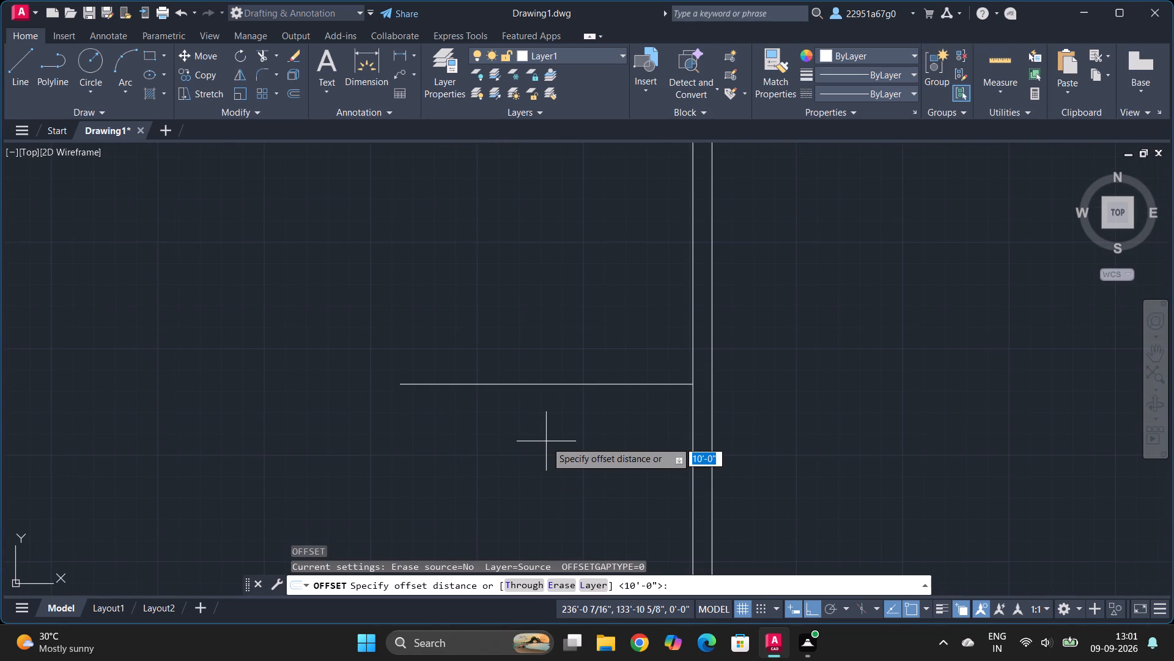
{"action": "type", "text": "4.5"}
{"action": "key", "text": "shift+quotedbl"}
{"action": "key", "text": "Return"}
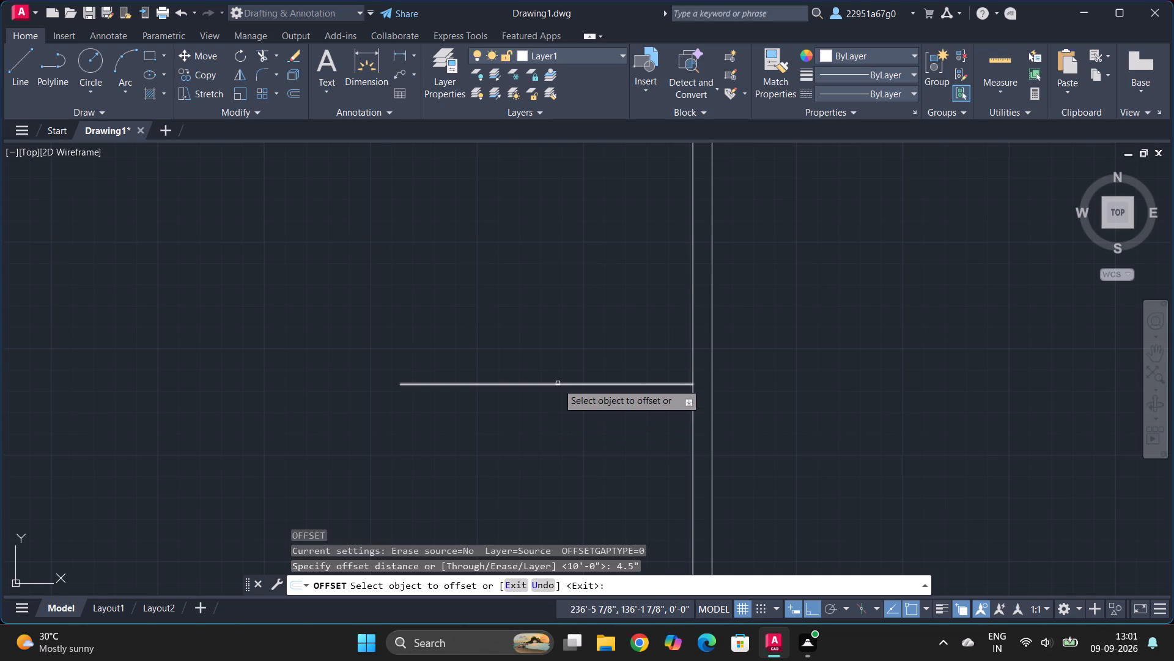
{"action": "left_click", "coordinate": [558, 383]}
{"action": "left_click", "coordinate": [559, 435]}
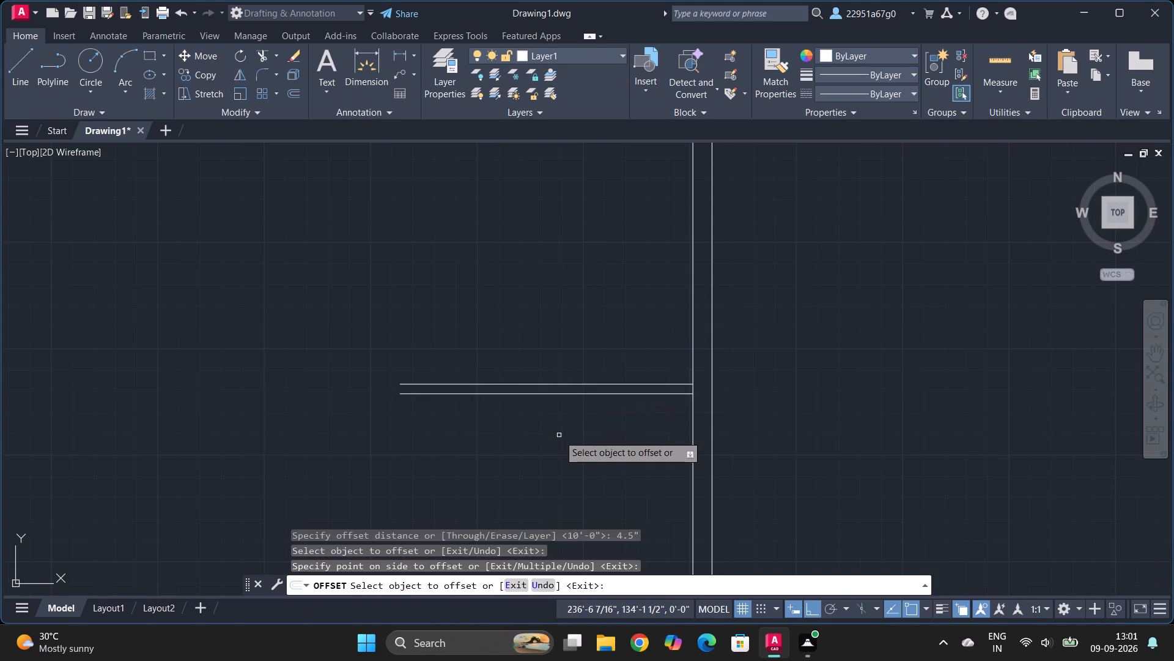
{"action": "key", "text": "Escape"}
Offset the inner line of the right outer wall 11' inward.
{"action": "scroll", "coordinate": [559, 376], "scroll_direction": "down", "scroll_amount": 3, "text": "ctrl"}
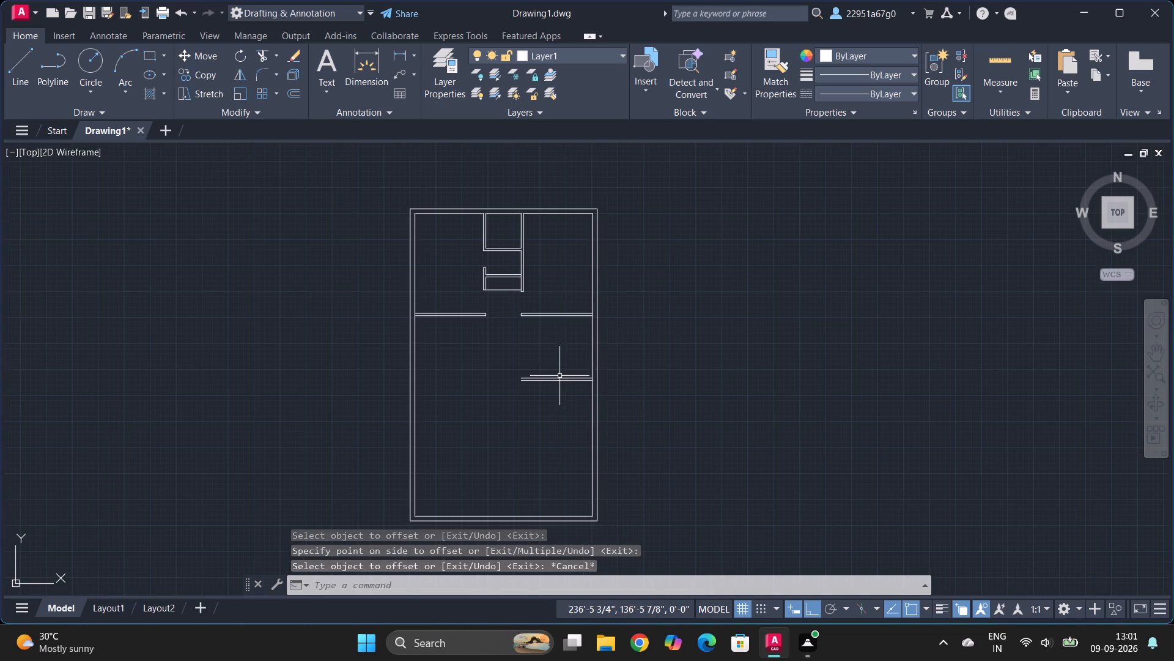
{"action": "key", "text": "o"}
{"action": "key", "text": "Return"}
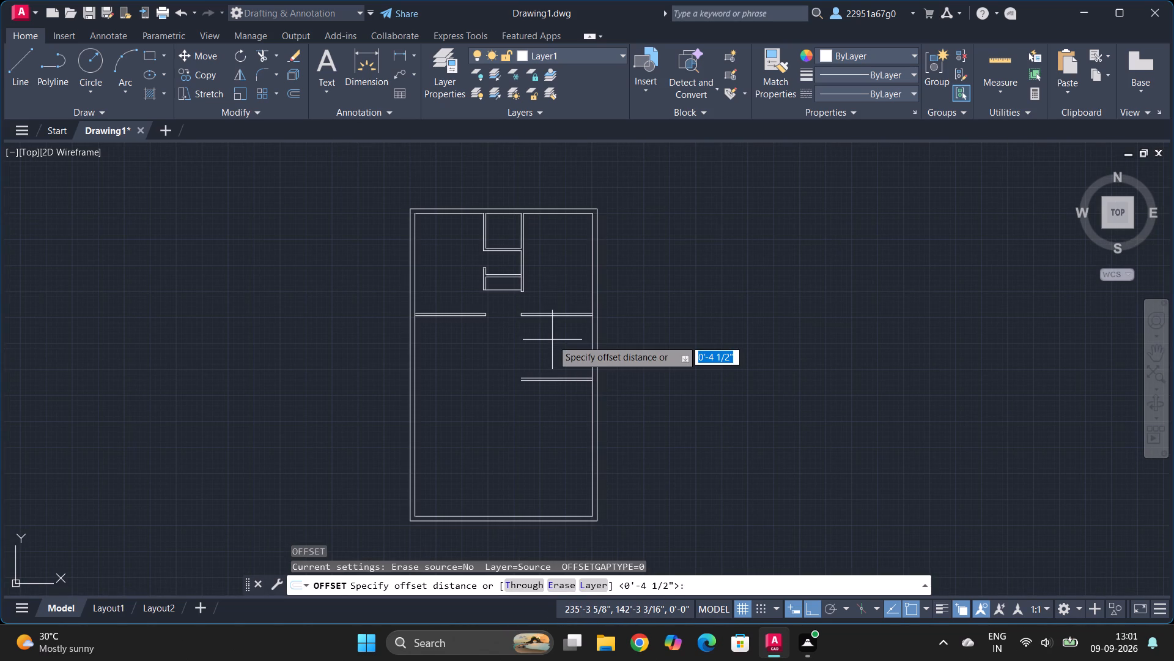
{"action": "type", "text": "11'"}
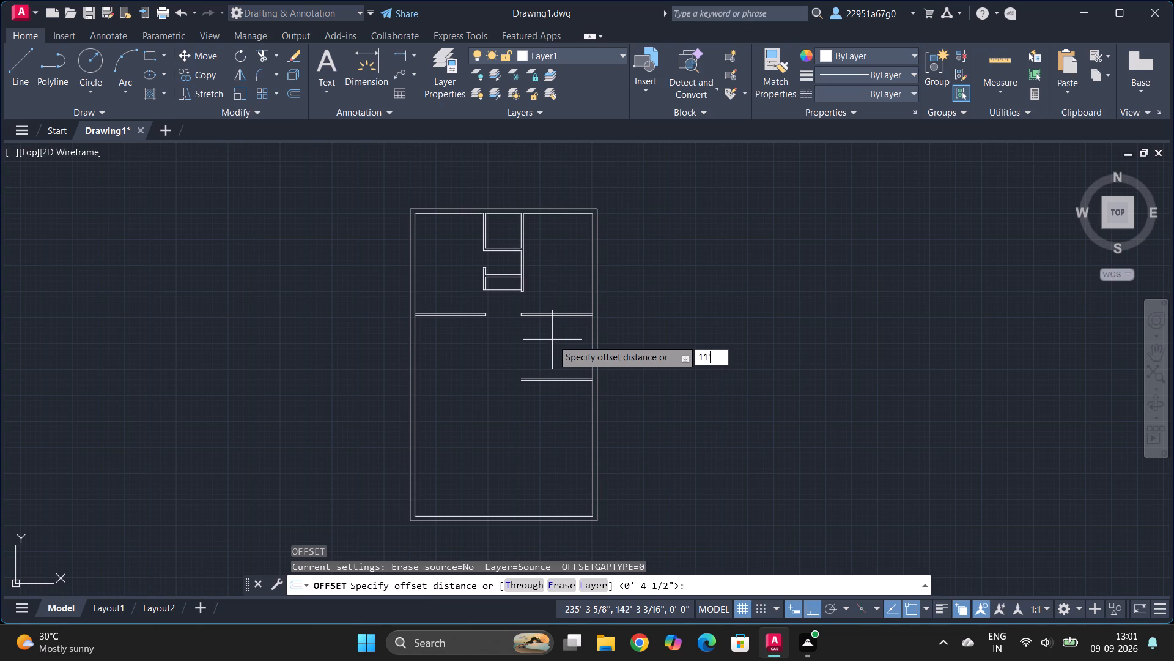
{"action": "key", "text": "Return"}
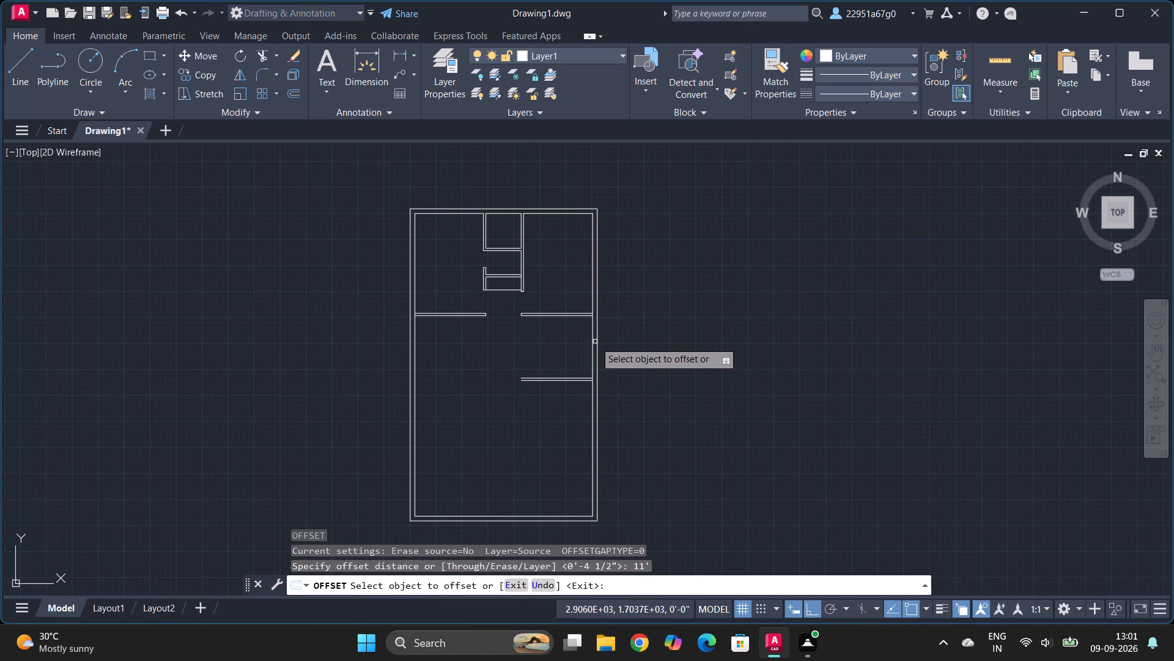
{"action": "left_click", "coordinate": [593, 343]}
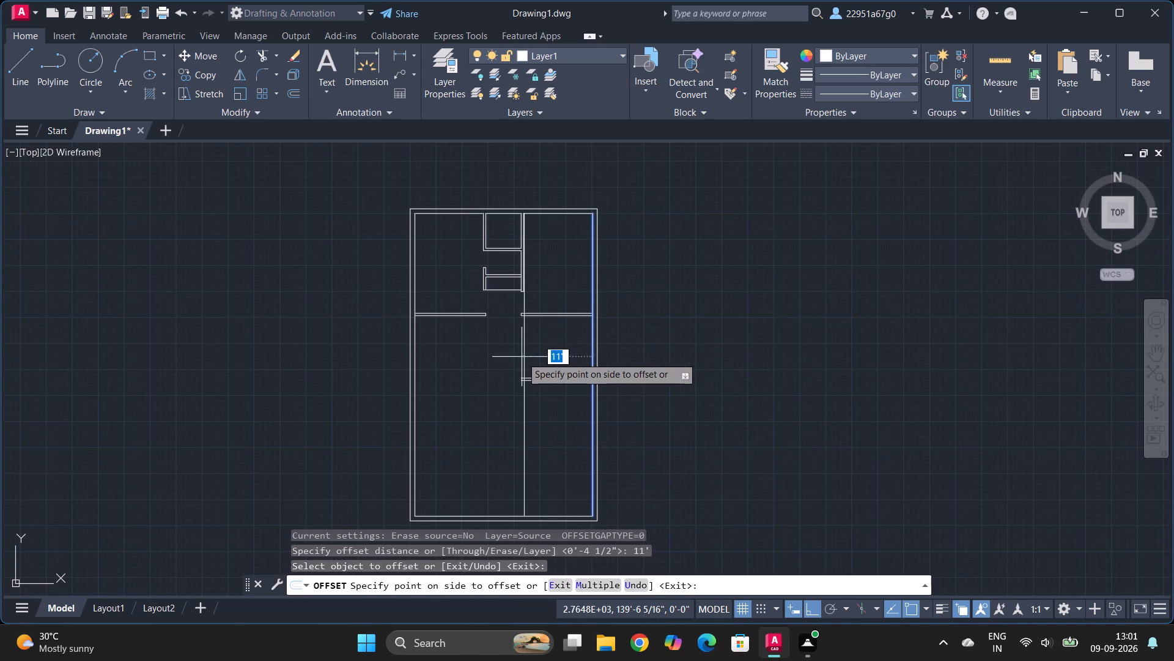
{"action": "left_click", "coordinate": [522, 357]}
{"action": "key", "text": "Escape"}
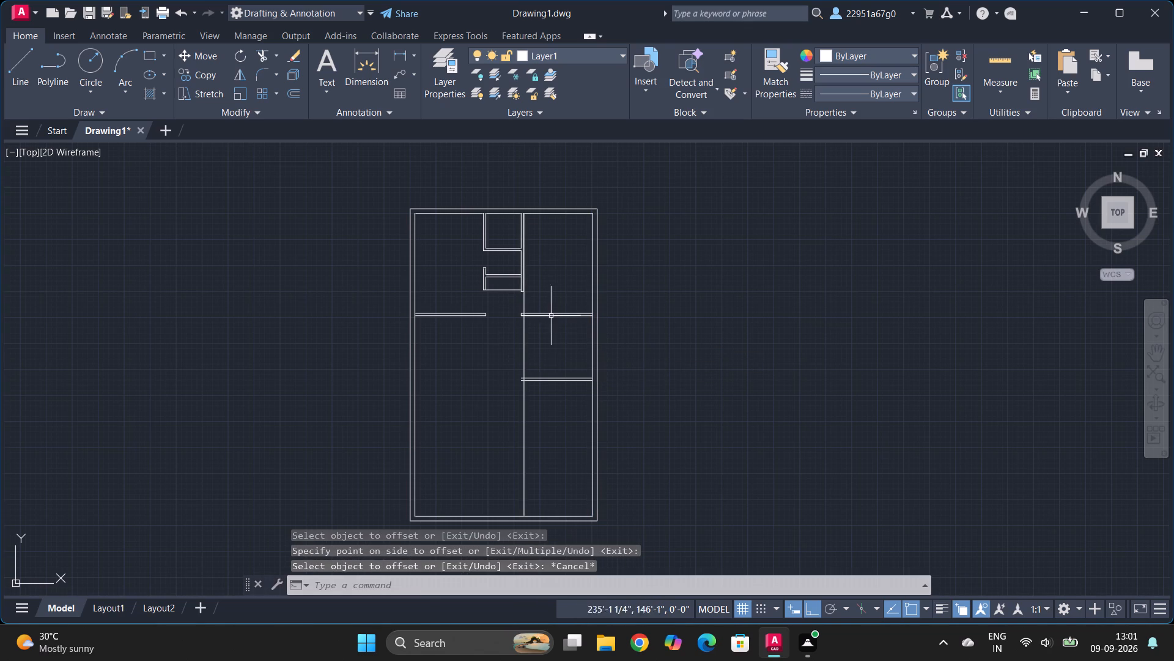
Trim the new vertical line above and below the 10' deep middle room on the plan's right side.
{"action": "type", "text": "tr"}
{"action": "key", "text": "Return"}
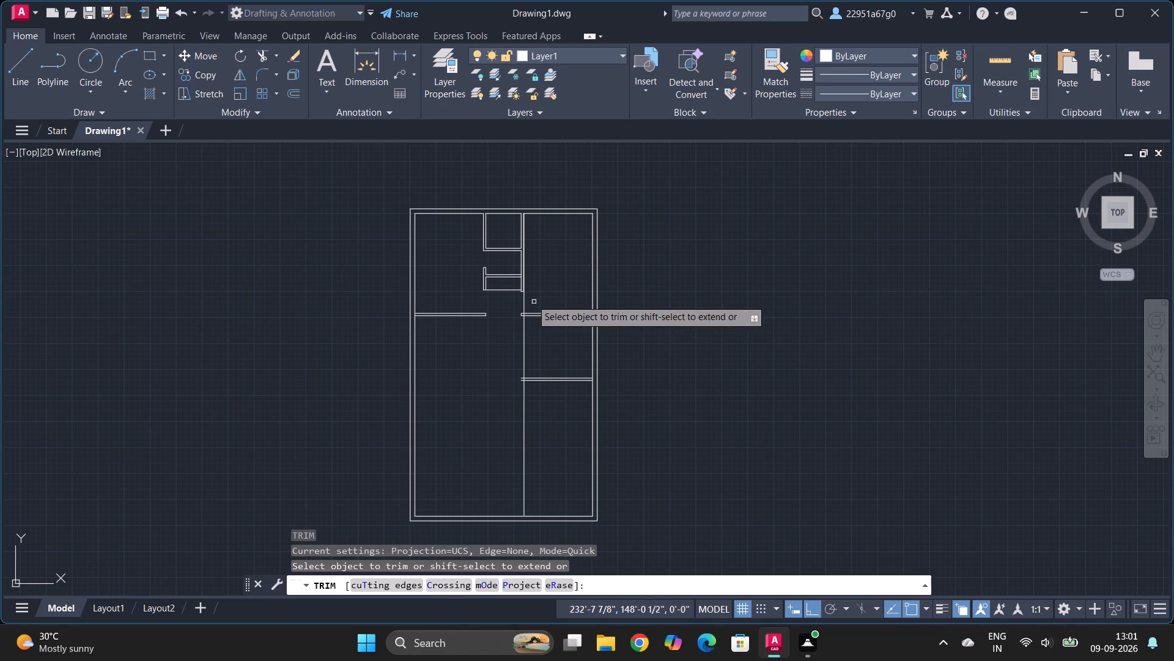
{"action": "left_click", "coordinate": [531, 299]}
{"action": "left_click", "coordinate": [508, 301]}
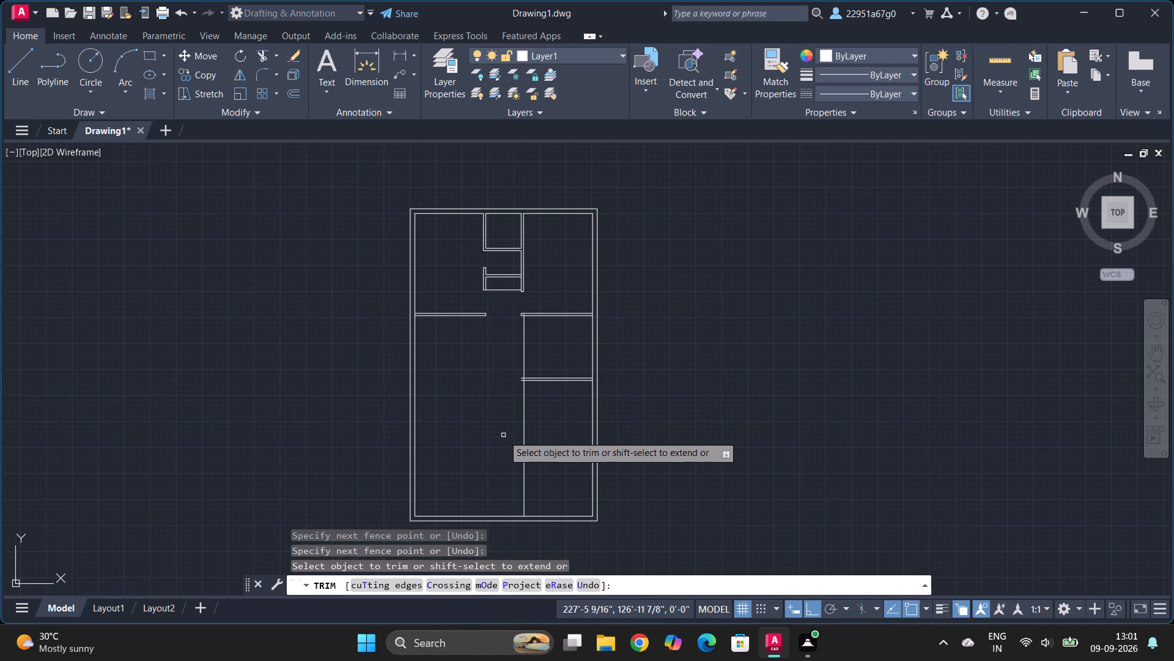
{"action": "left_click_drag", "start_coordinate": [503, 435], "coordinate": [555, 435]}
{"action": "left_click", "coordinate": [555, 435]}
{"action": "key", "text": "Escape"}
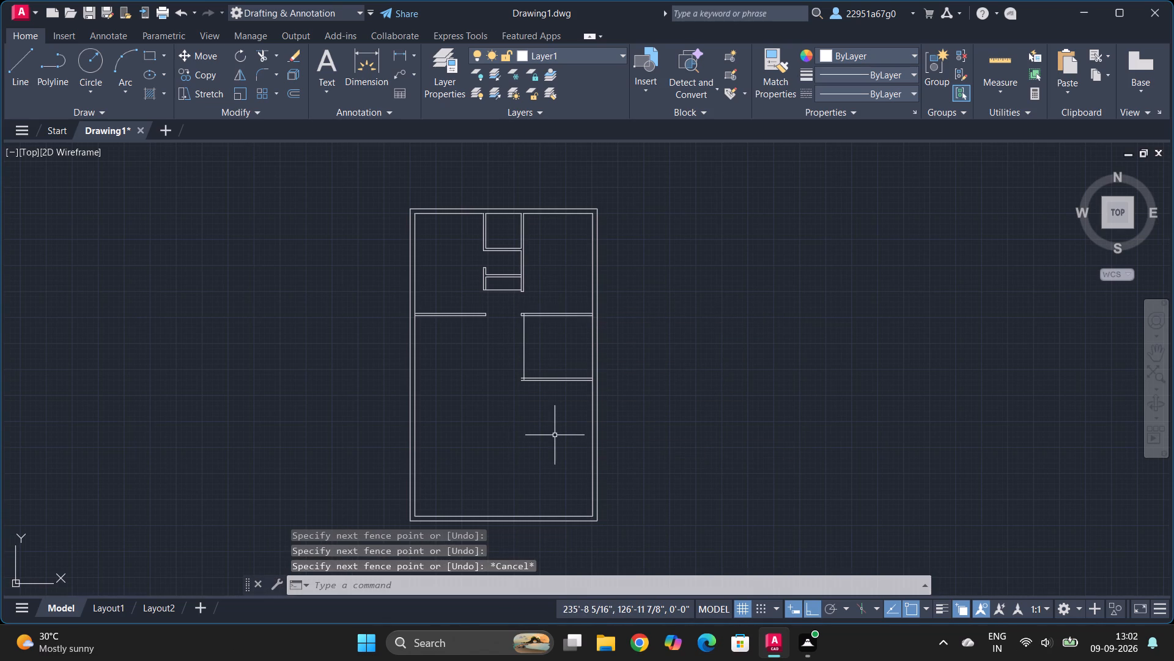
Offset the middle room's remaining left vertical line 4.5" toward the left to form a partition wall.
{"action": "key", "text": "o"}
{"action": "key", "text": "Return"}
{"action": "type", "text": "4.5"}
{"action": "key", "text": "shift+quotedbl"}
{"action": "key", "text": "Return"}
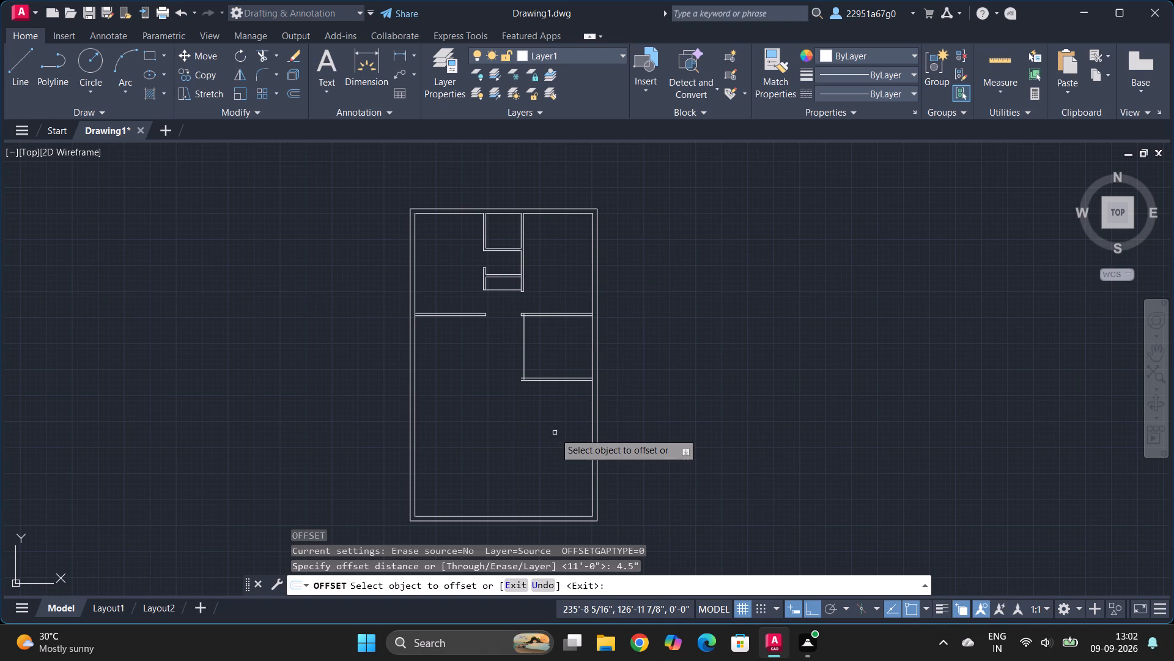
{"action": "left_click", "coordinate": [524, 352]}
{"action": "left_click", "coordinate": [505, 354]}
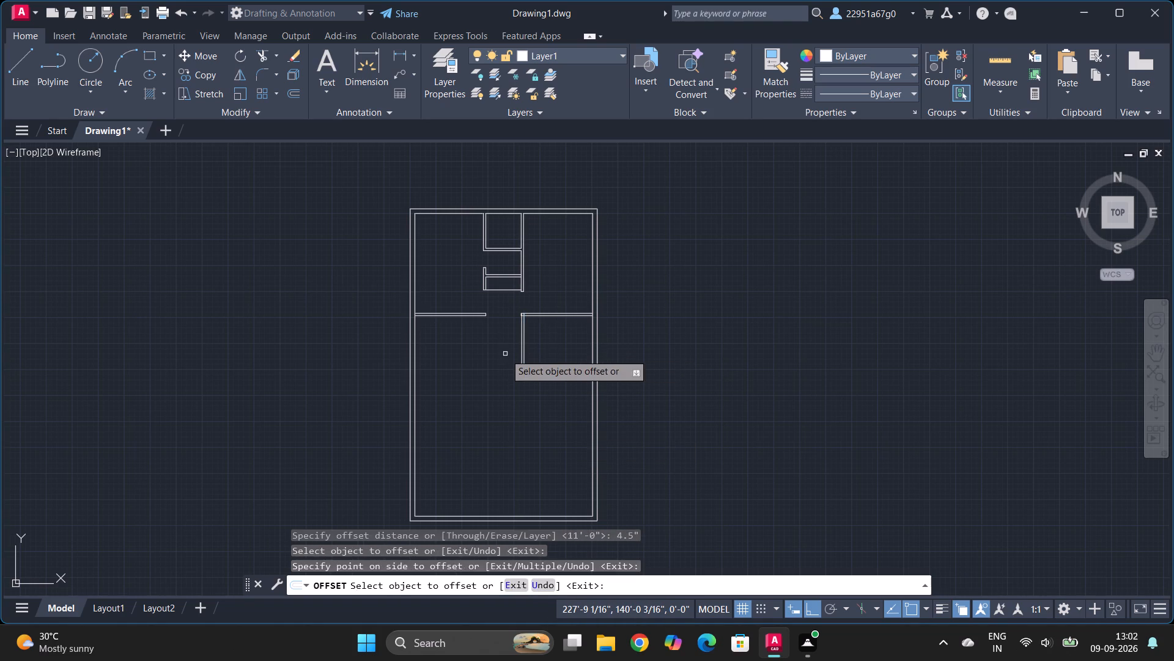
{"action": "key", "text": "Escape"}
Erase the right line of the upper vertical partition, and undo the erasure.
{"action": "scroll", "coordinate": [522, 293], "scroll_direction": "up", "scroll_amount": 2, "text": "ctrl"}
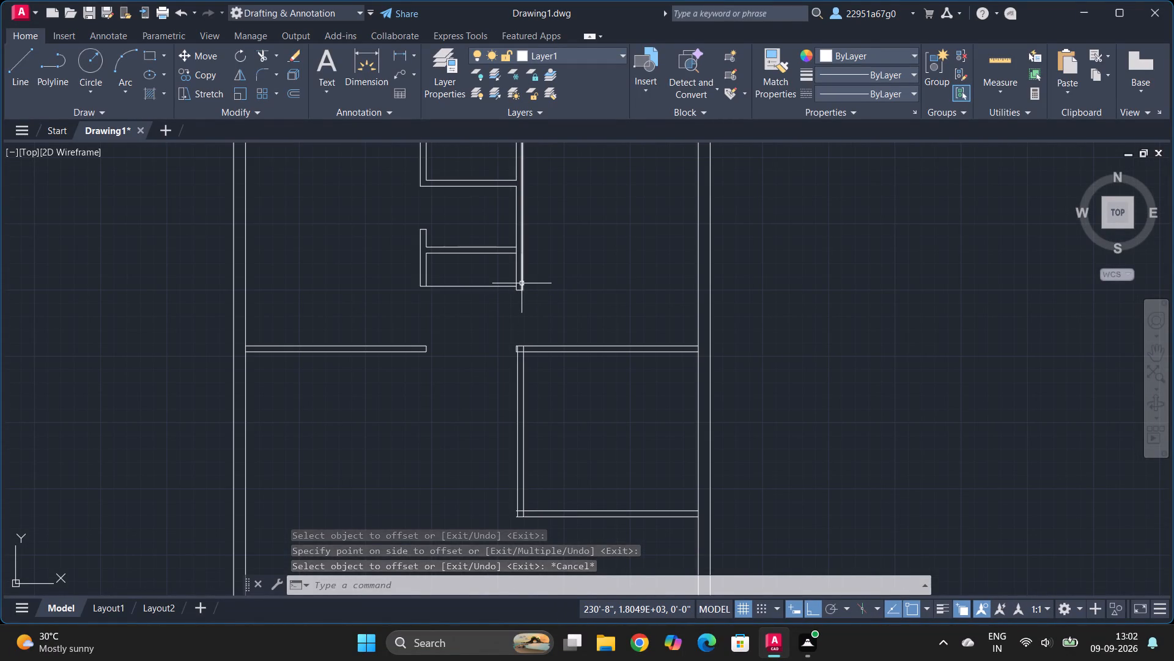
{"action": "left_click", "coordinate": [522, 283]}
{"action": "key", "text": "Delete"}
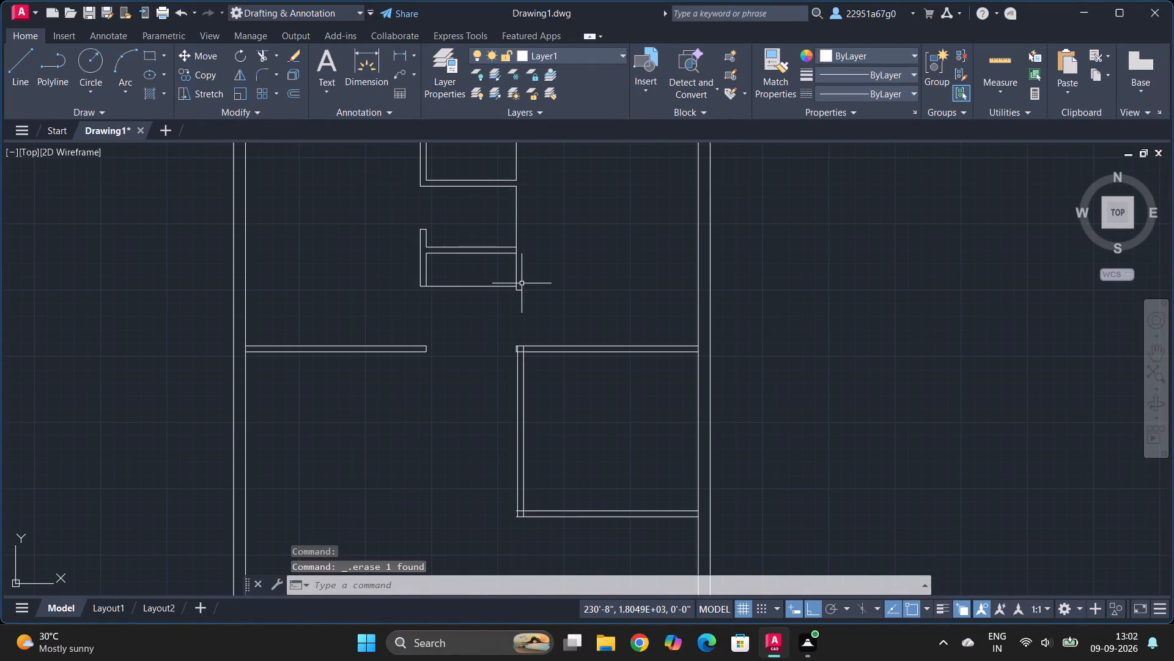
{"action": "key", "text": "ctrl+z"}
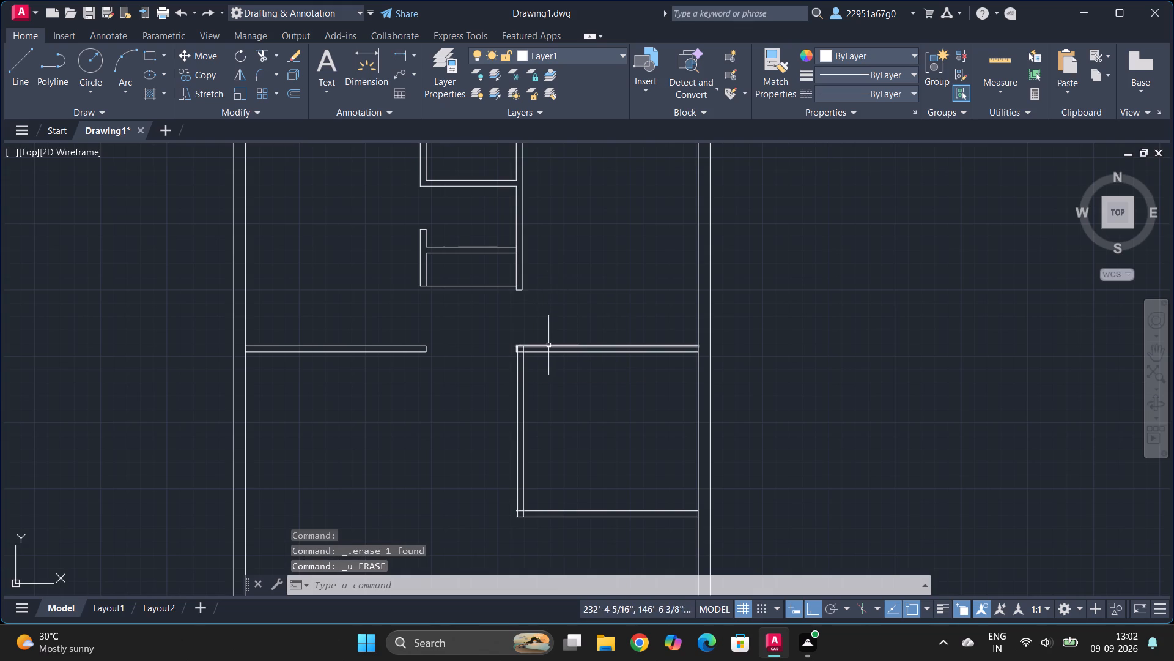
Draw a horizontal line about 1'-1" long just above the middle room's upper-left corner, spanning both vertical partition lines.
{"action": "scroll", "coordinate": [548, 345], "scroll_direction": "down", "scroll_amount": 2, "text": "ctrl"}
{"action": "scroll", "coordinate": [545, 337], "scroll_direction": "up", "scroll_amount": 3, "text": "ctrl"}
{"action": "scroll", "coordinate": [513, 438], "scroll_direction": "up", "scroll_amount": 4, "text": "ctrl"}
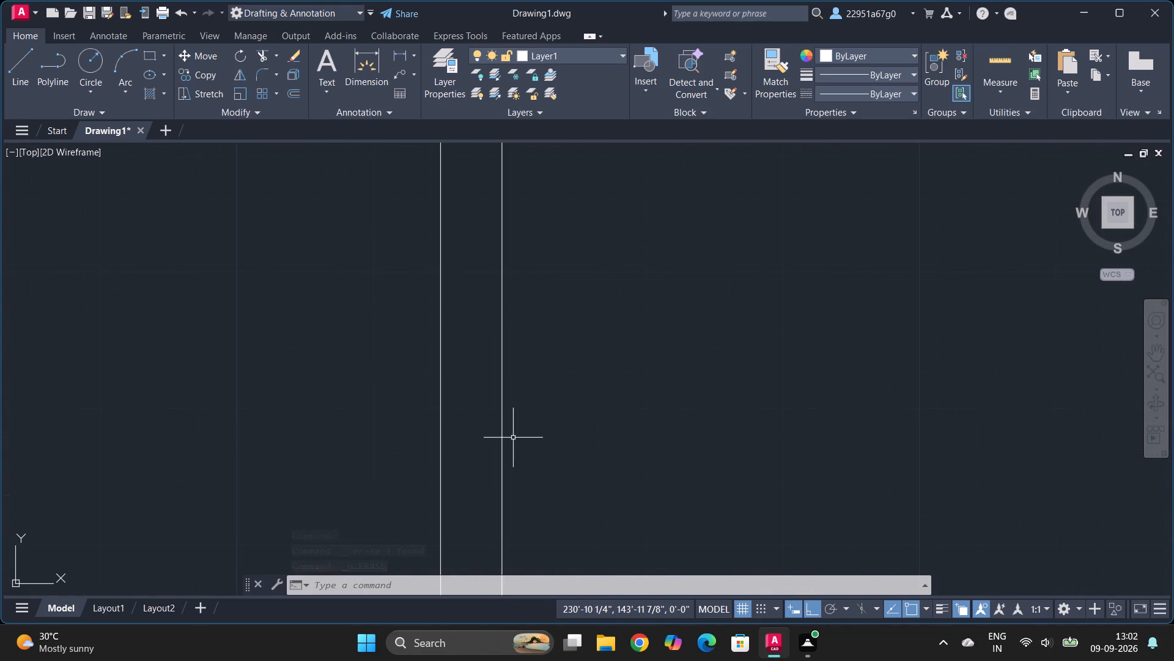
{"action": "scroll", "coordinate": [513, 438], "scroll_direction": "down", "scroll_amount": 3, "text": "ctrl"}
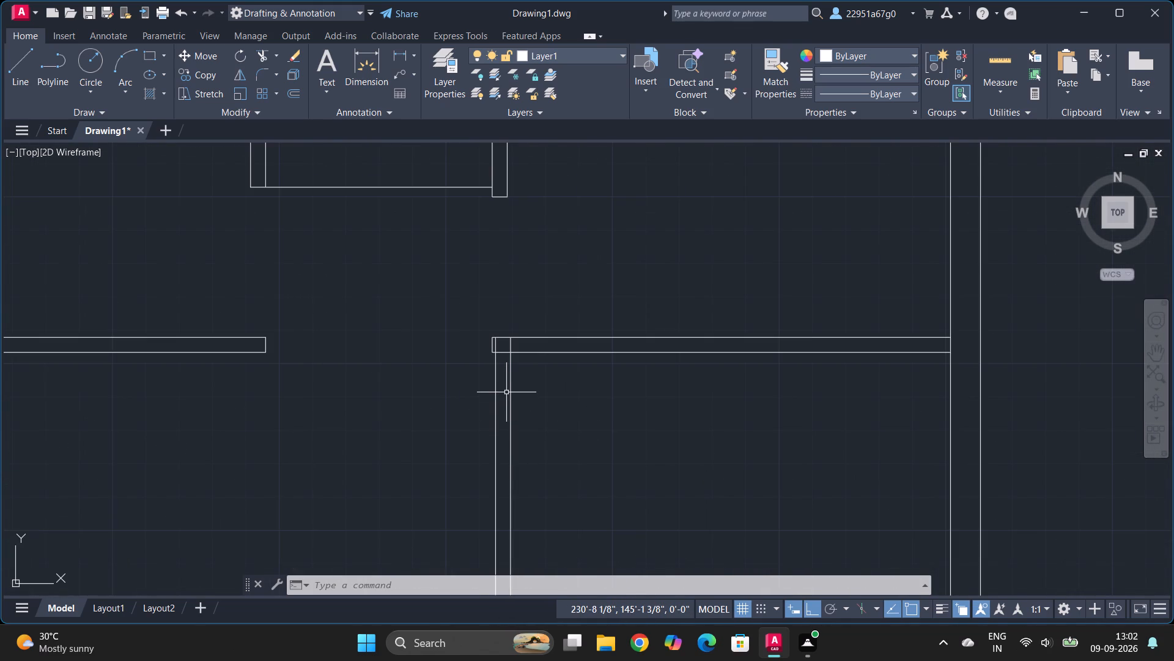
{"action": "scroll", "coordinate": [506, 392], "scroll_direction": "up", "scroll_amount": 1, "text": "ctrl"}
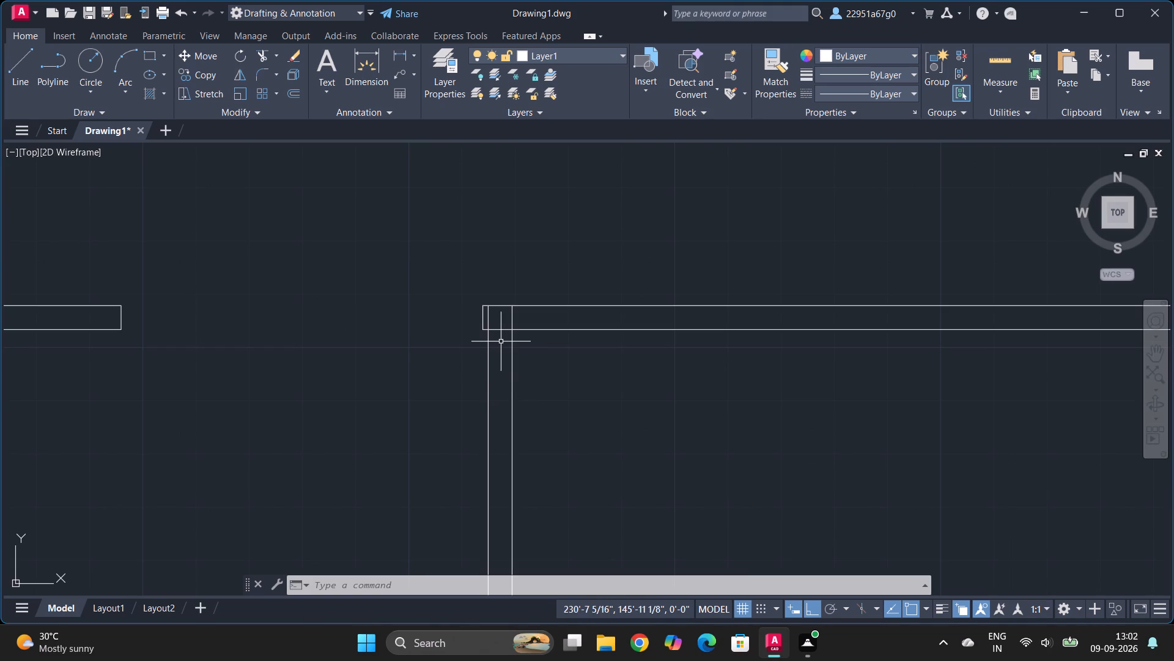
{"action": "scroll", "coordinate": [501, 342], "scroll_direction": "up", "scroll_amount": 1, "text": "ctrl"}
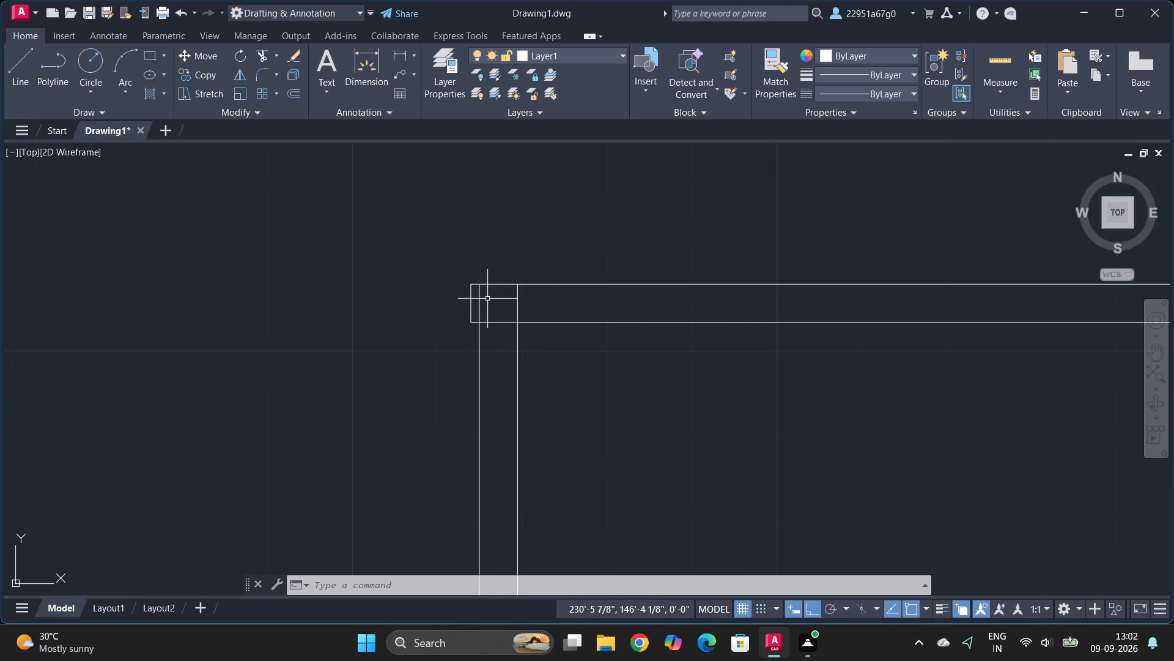
{"action": "key", "text": "l"}
{"action": "key", "text": "Return"}
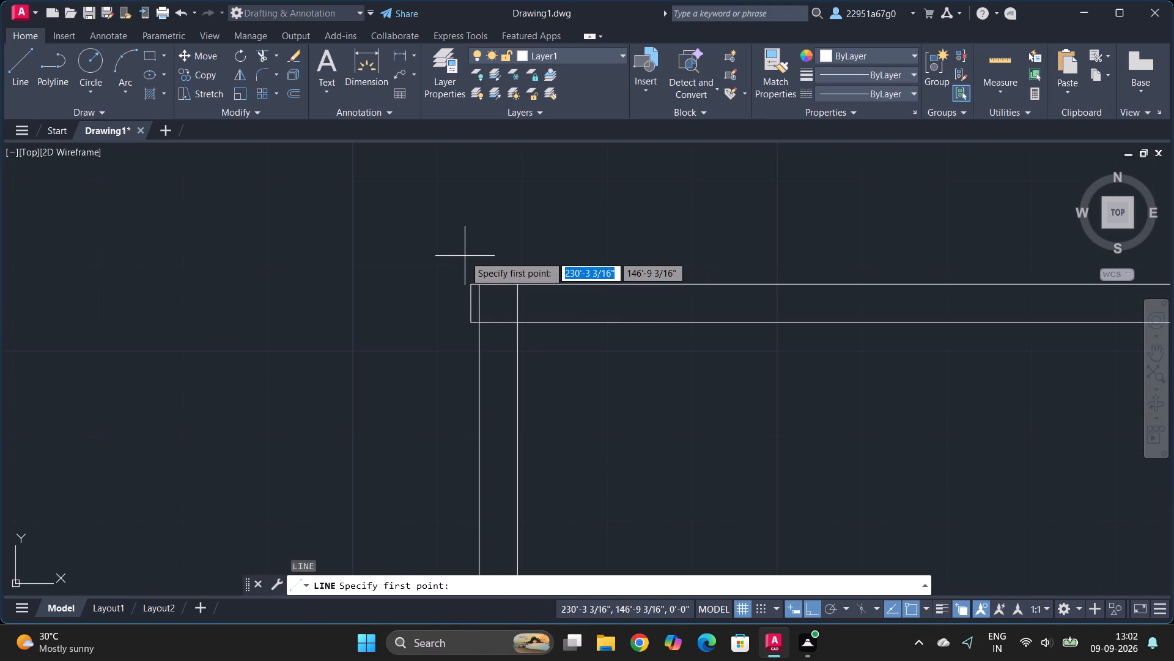
{"action": "left_click", "coordinate": [465, 256]}
{"action": "left_click", "coordinate": [575, 241]}
{"action": "key", "text": "Escape"}
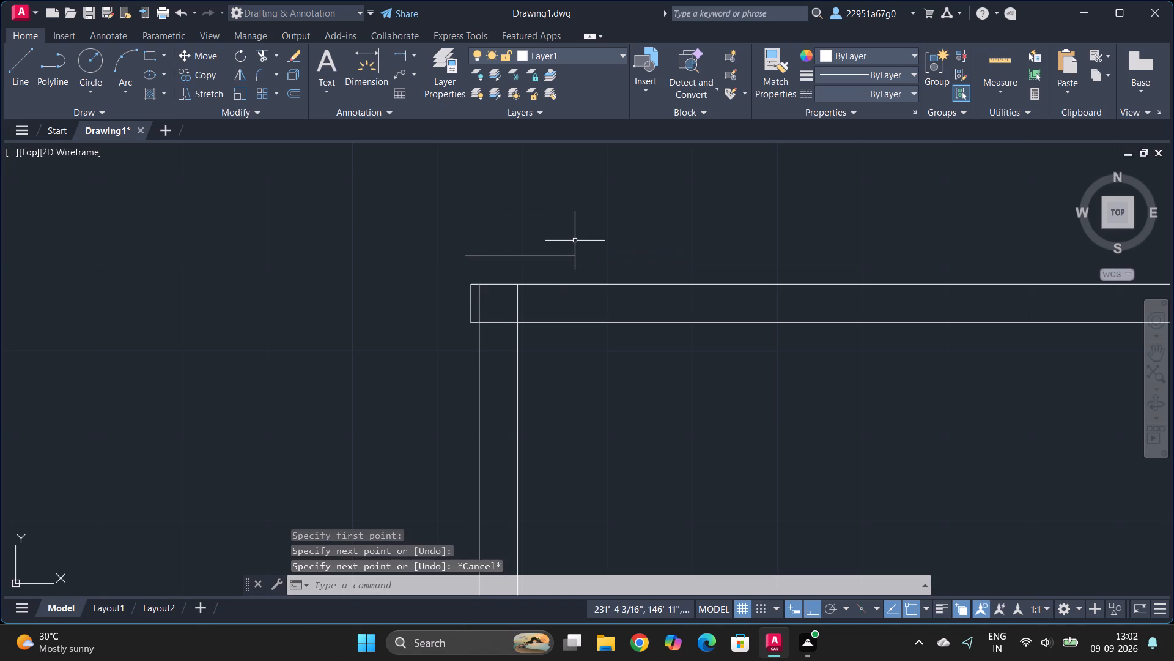
Extend both lines of the middle room's left partition up to the short horizontal line.
{"action": "type", "text": "ex"}
{"action": "key", "text": "Return"}
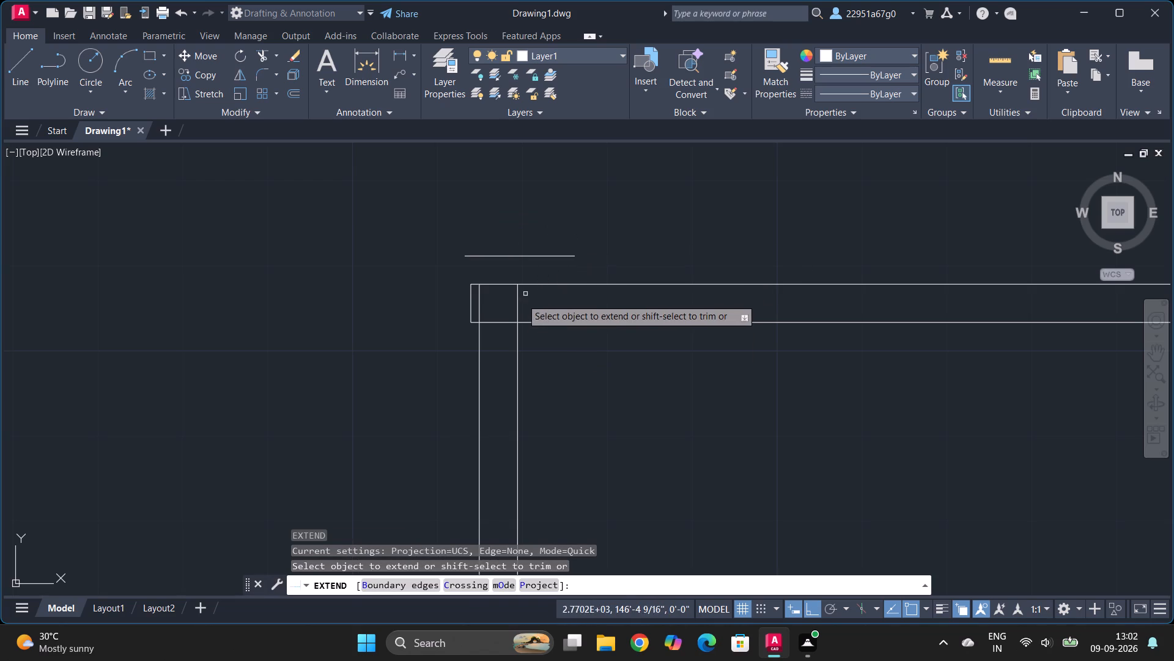
{"action": "left_click", "coordinate": [517, 305]}
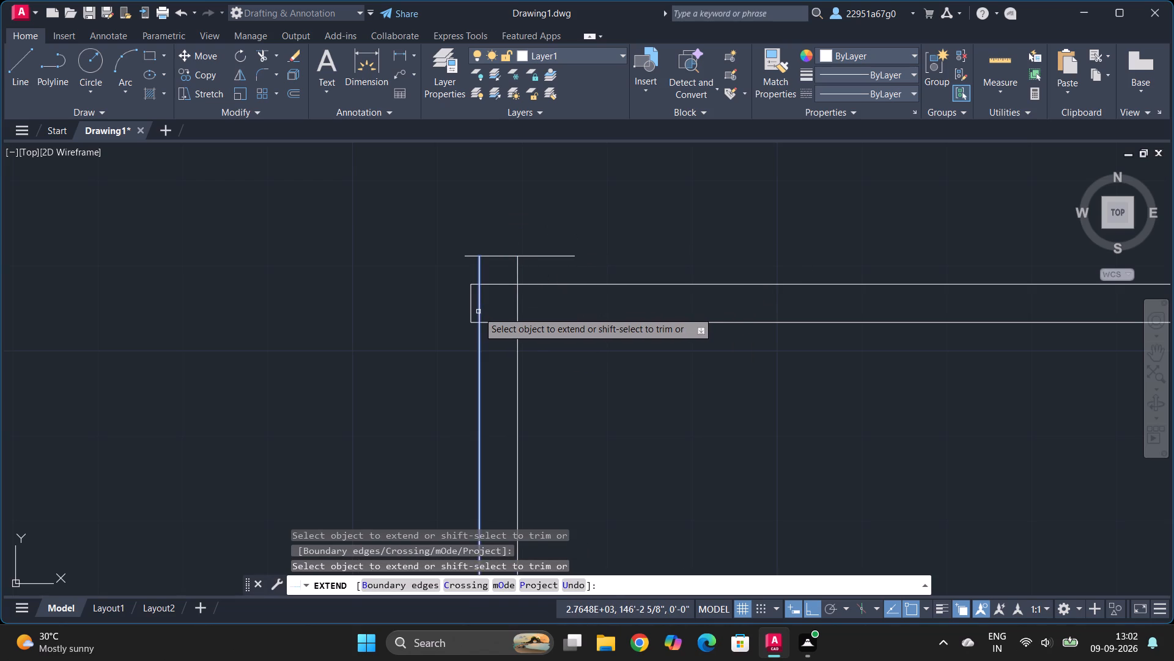
{"action": "left_click", "coordinate": [478, 312]}
{"action": "key", "text": "Escape"}
Trim the short line's overhangs and the surplus partition segments at the middle room's upper-left corner to form a clean junction.
{"action": "type", "text": "tr"}
{"action": "key", "text": "Return"}
{"action": "left_click", "coordinate": [560, 255]}
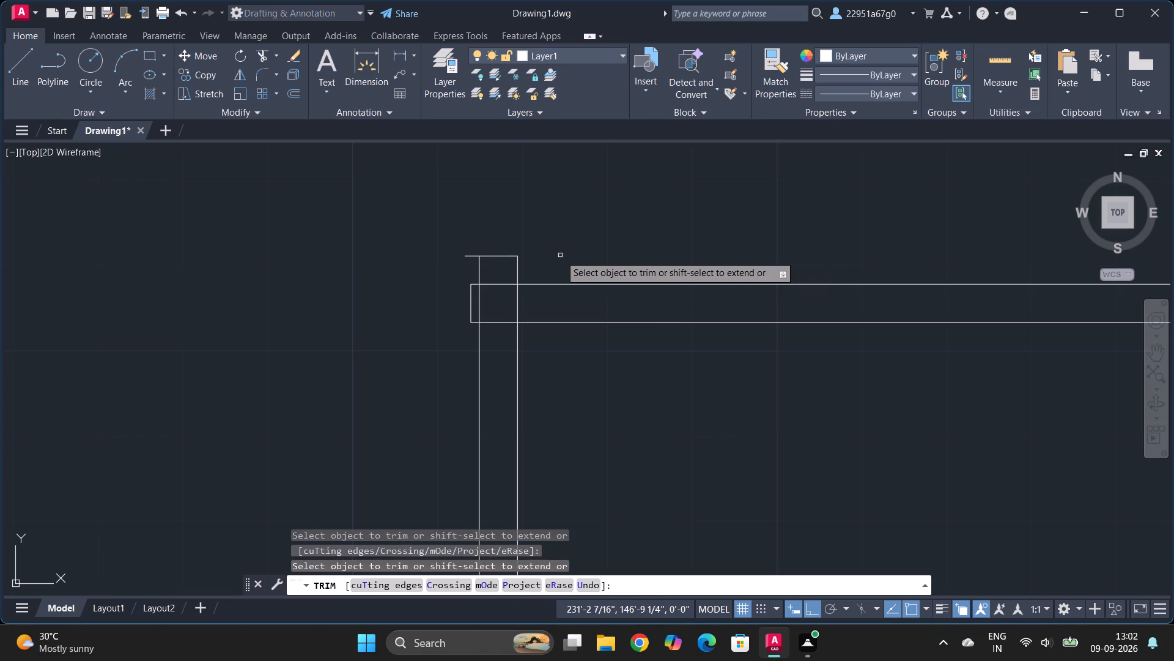
{"action": "left_click_drag", "start_coordinate": [467, 255], "coordinate": [467, 271]}
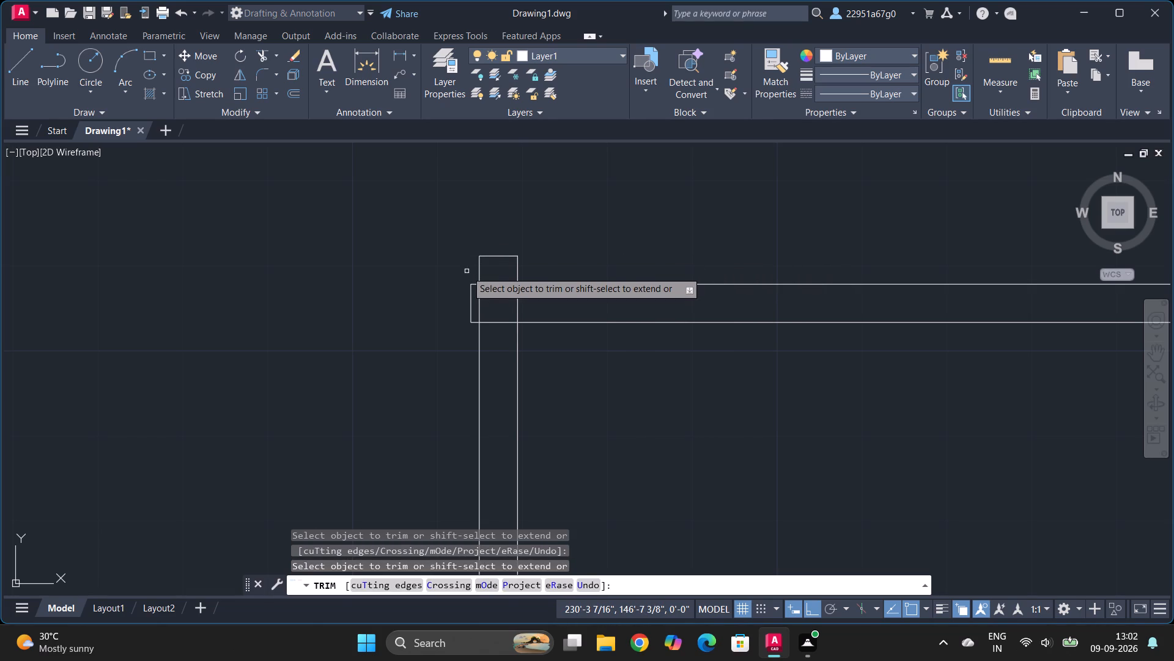
{"action": "left_click_drag", "start_coordinate": [467, 271], "coordinate": [472, 324]}
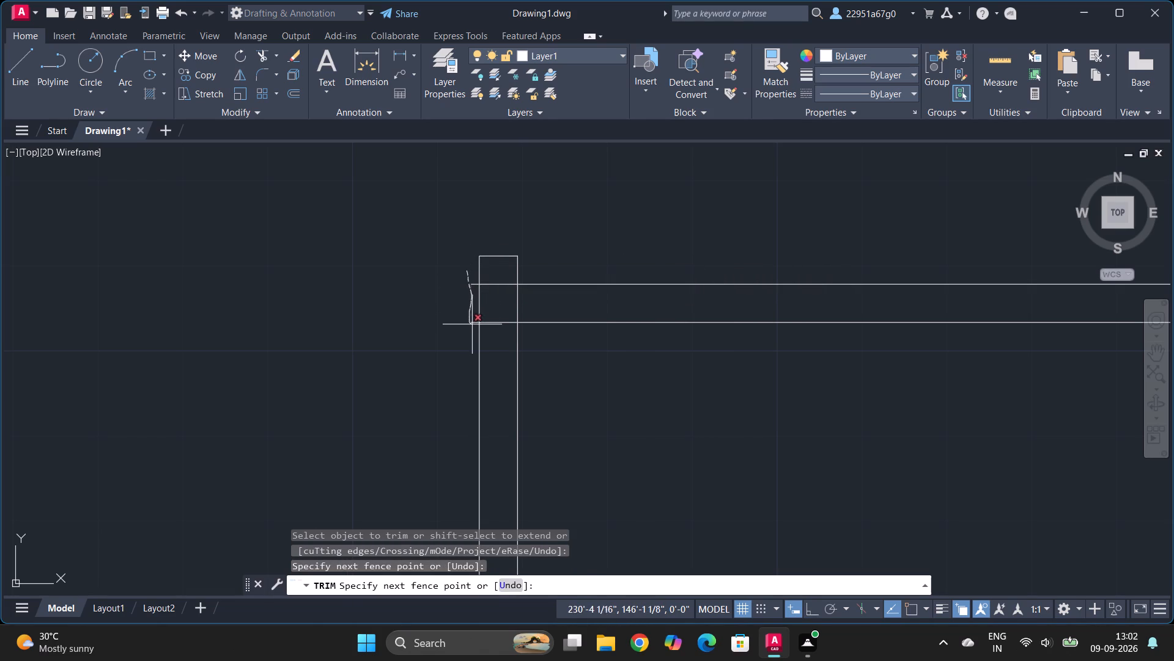
{"action": "left_click_drag", "start_coordinate": [472, 324], "coordinate": [473, 276]}
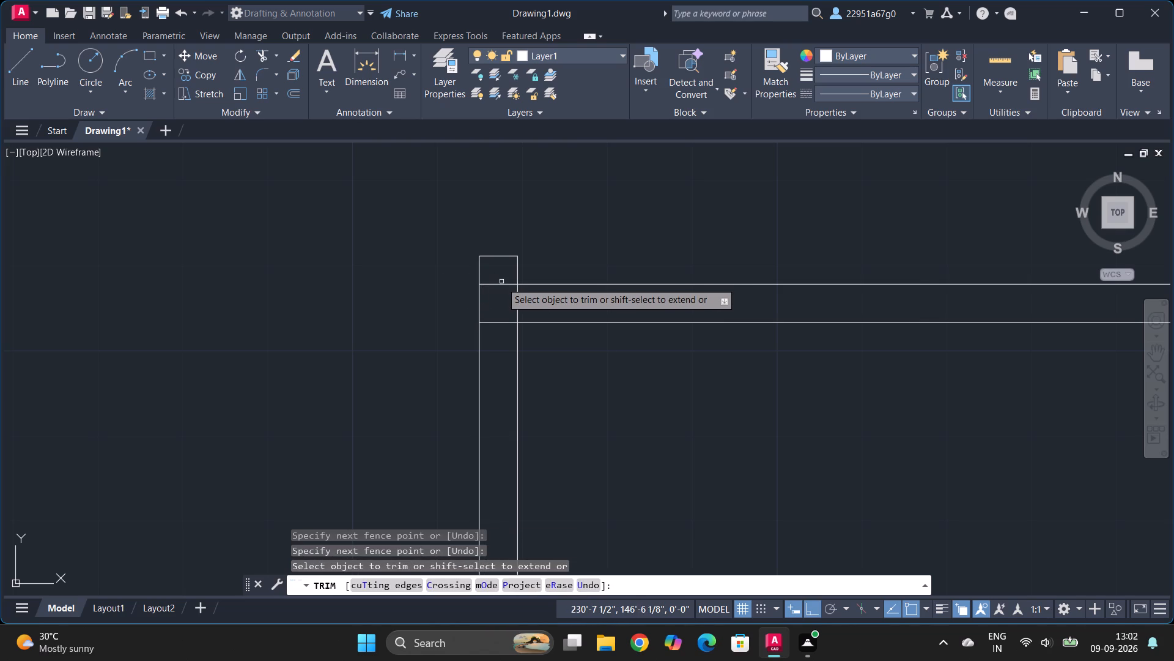
{"action": "left_click", "coordinate": [501, 285]}
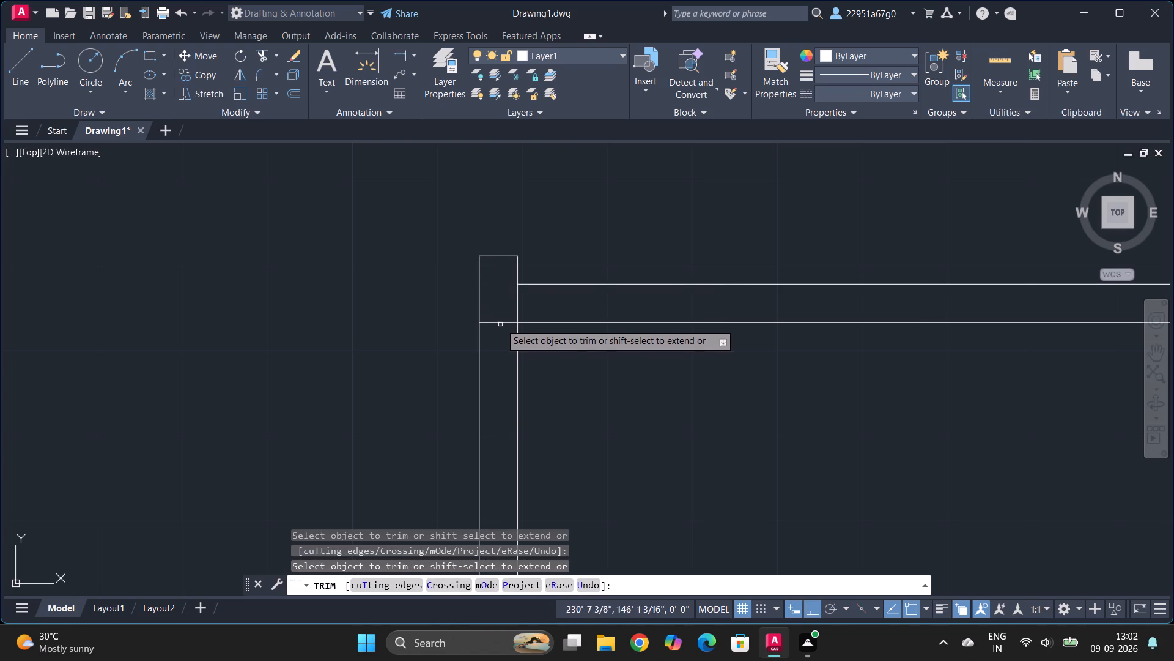
{"action": "left_click_drag", "start_coordinate": [500, 322], "coordinate": [518, 305]}
{"action": "left_click", "coordinate": [518, 305]}
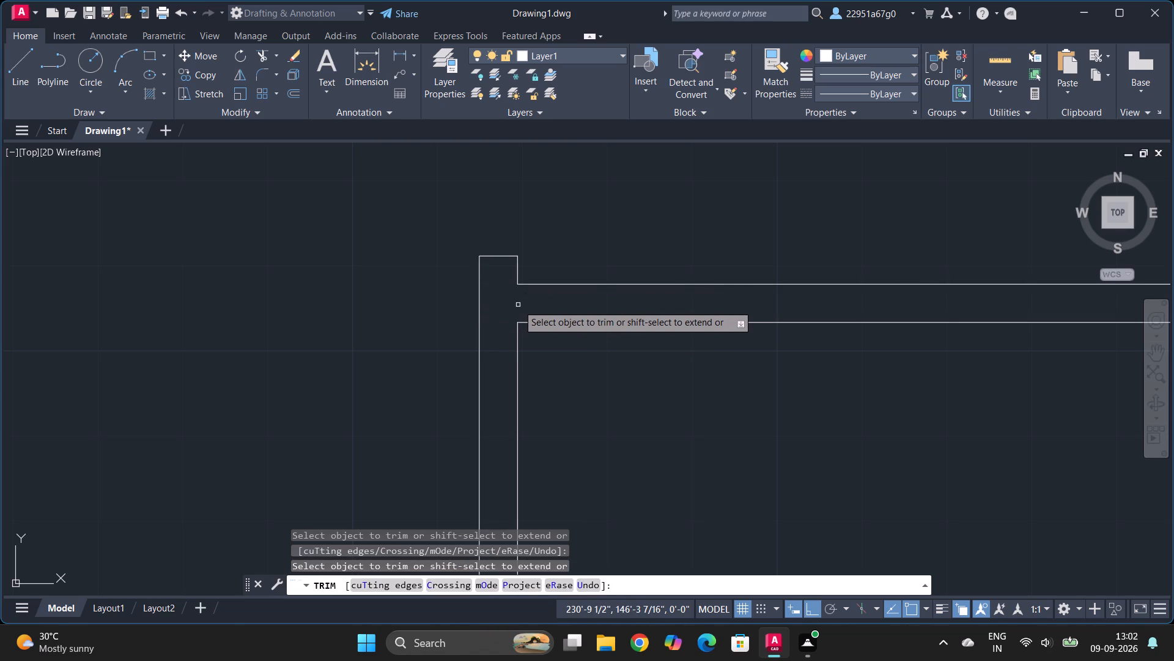
Trim the right outer wall's inner line where the middle room's top and bottom partitions meet it.
{"action": "scroll", "coordinate": [578, 310], "scroll_direction": "down", "scroll_amount": 5, "text": "ctrl"}
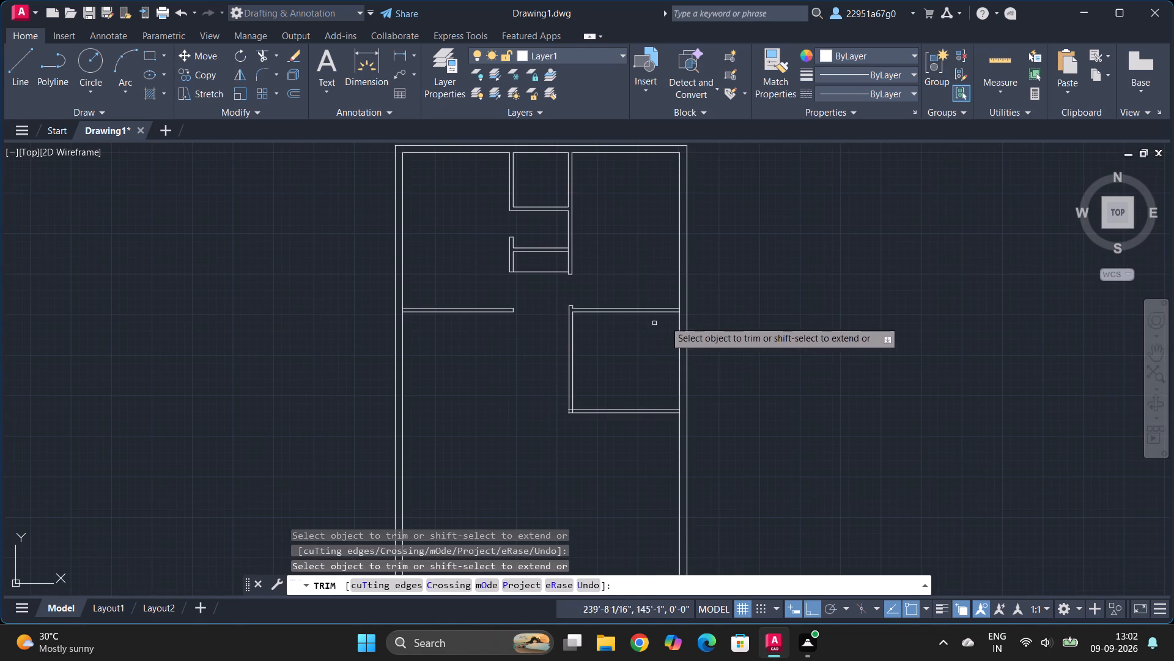
{"action": "scroll", "coordinate": [691, 322], "scroll_direction": "up", "scroll_amount": 5, "text": "ctrl"}
{"action": "left_click_drag", "start_coordinate": [540, 200], "coordinate": [569, 210]}
{"action": "scroll", "coordinate": [569, 210], "scroll_direction": "down", "scroll_amount": 5, "text": "ctrl"}
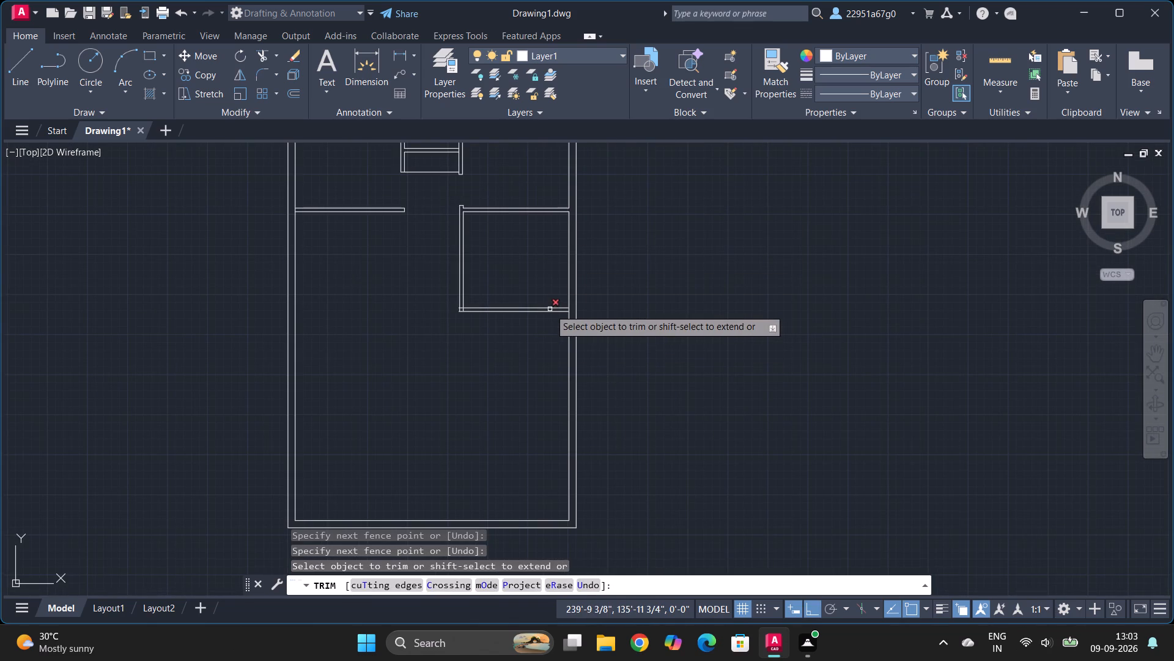
{"action": "scroll", "coordinate": [550, 309], "scroll_direction": "up", "scroll_amount": 3, "text": "ctrl"}
{"action": "left_click_drag", "start_coordinate": [552, 310], "coordinate": [559, 312]}
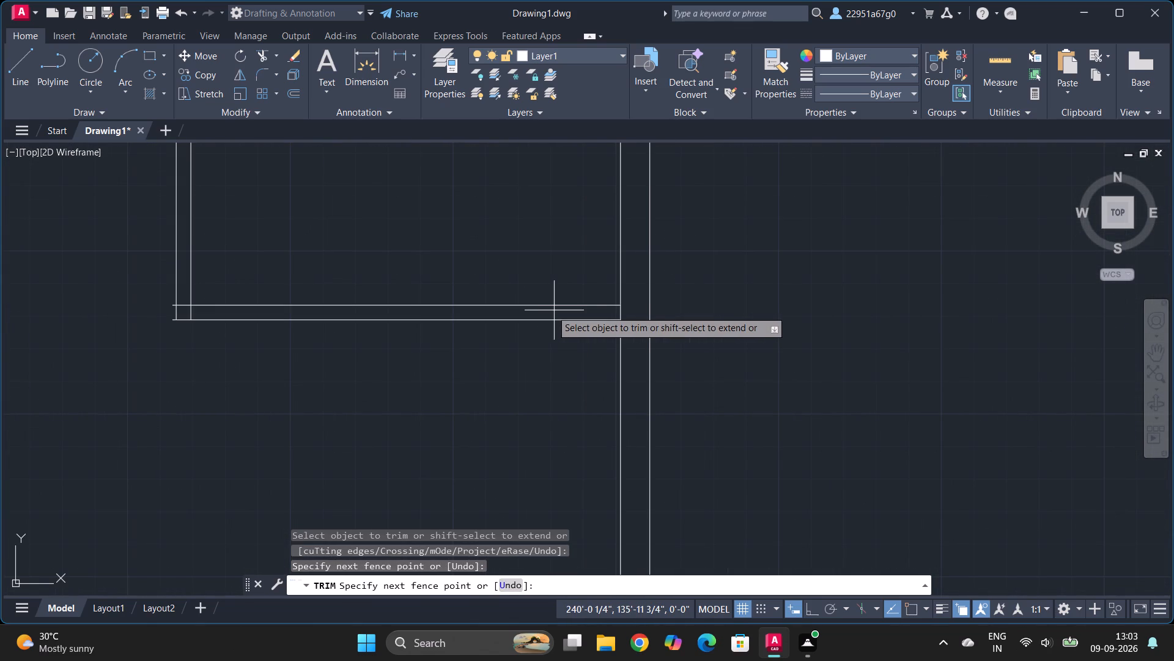
{"action": "left_click_drag", "start_coordinate": [559, 312], "coordinate": [632, 315]}
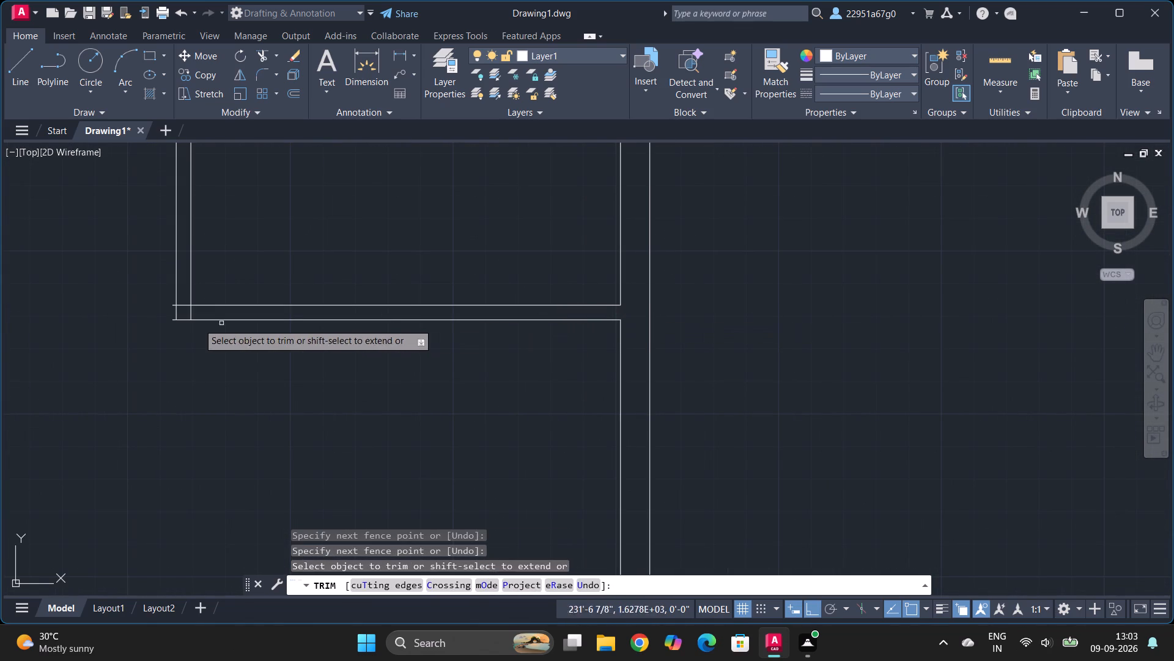
Trim the crossing lines and overhanging ends at the middle room's lower-left corner to form a clean wall corner.
{"action": "scroll", "coordinate": [167, 289], "scroll_direction": "up", "scroll_amount": 2, "text": "ctrl"}
{"action": "left_click_drag", "start_coordinate": [207, 307], "coordinate": [238, 353]}
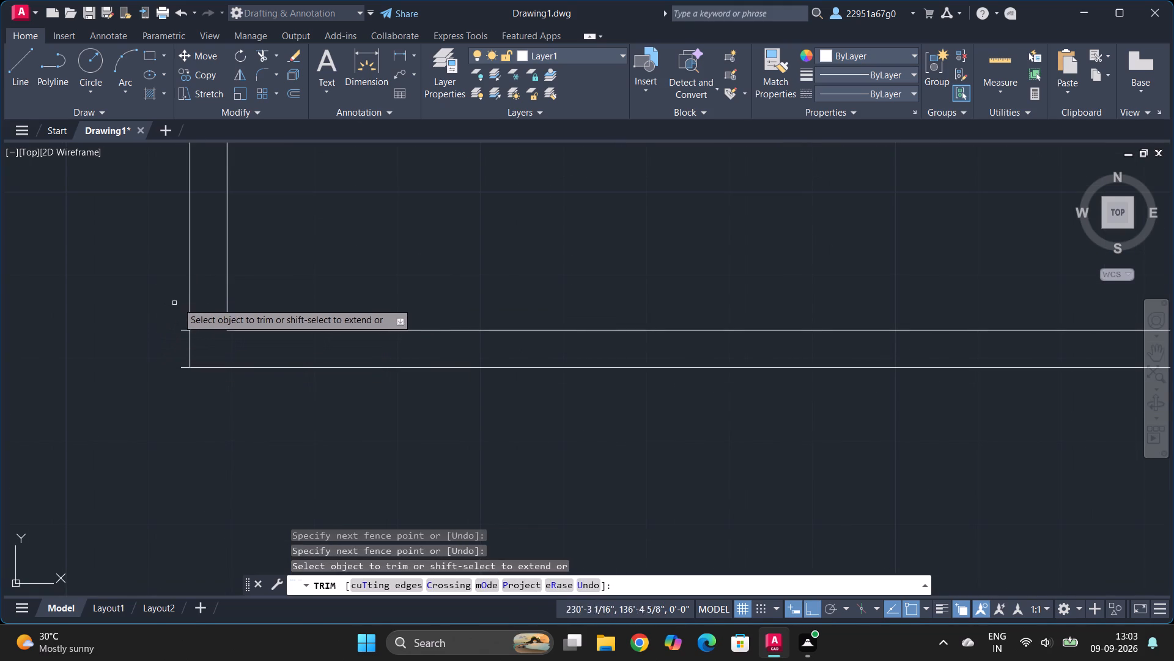
{"action": "left_click_drag", "start_coordinate": [182, 303], "coordinate": [185, 372]}
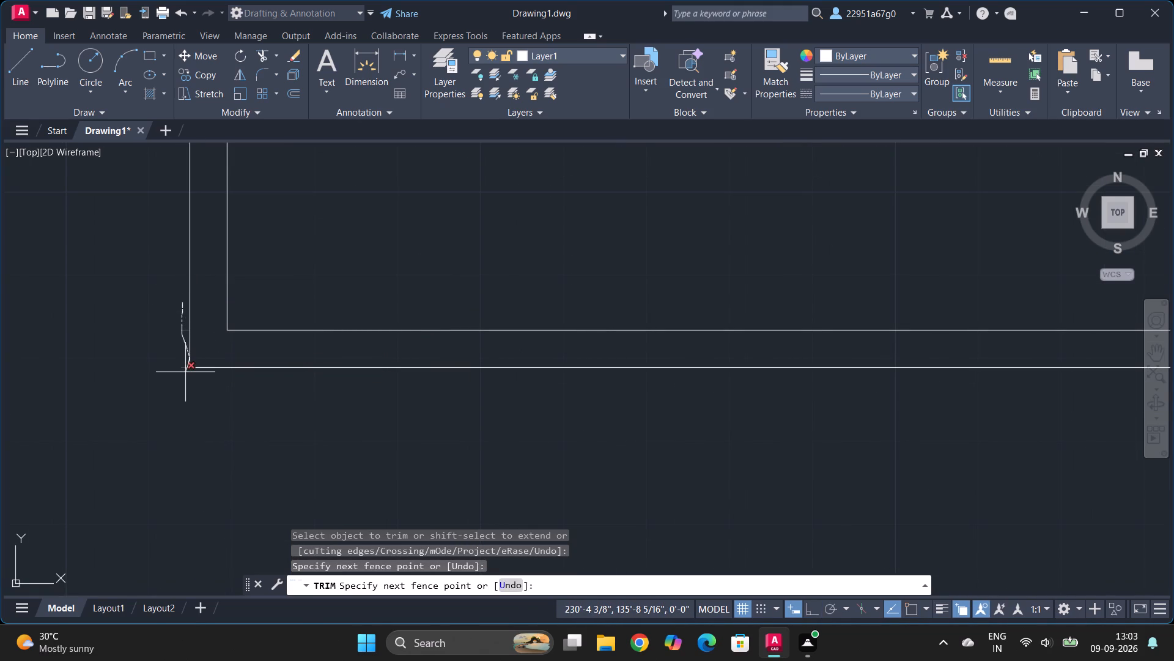
{"action": "left_click_drag", "start_coordinate": [185, 372], "coordinate": [183, 288]}
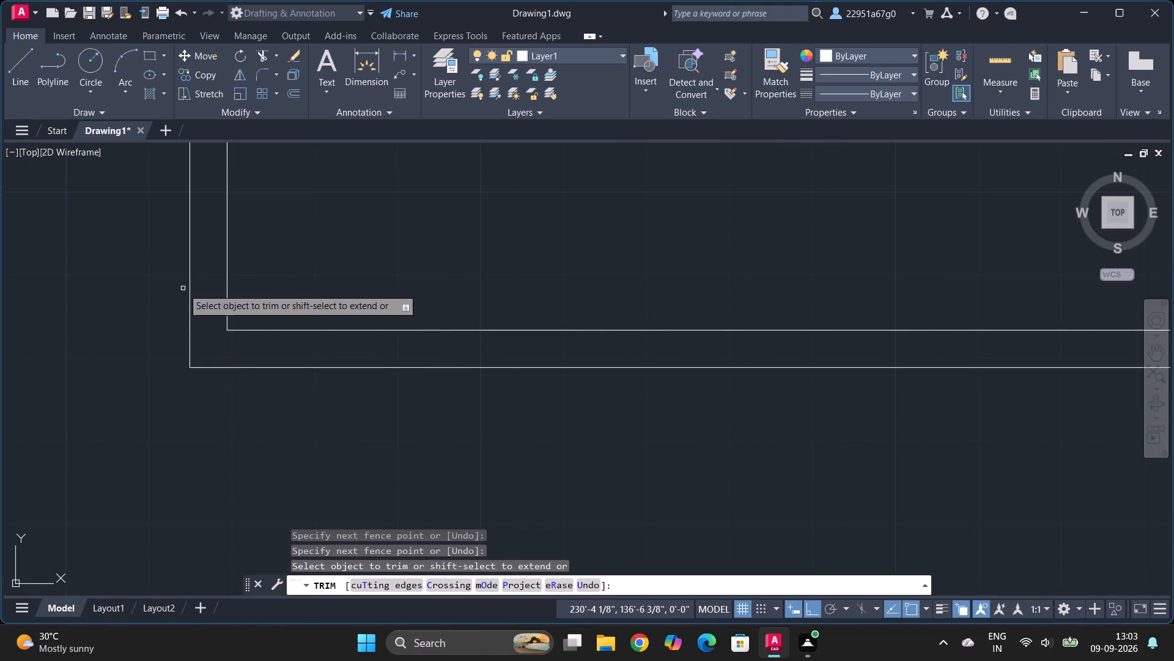
{"action": "key", "text": "Escape"}
Offset the lower line of the middle room's bottom partition 6'4" downward.
{"action": "scroll", "coordinate": [269, 307], "scroll_direction": "down", "scroll_amount": 6, "text": "ctrl"}
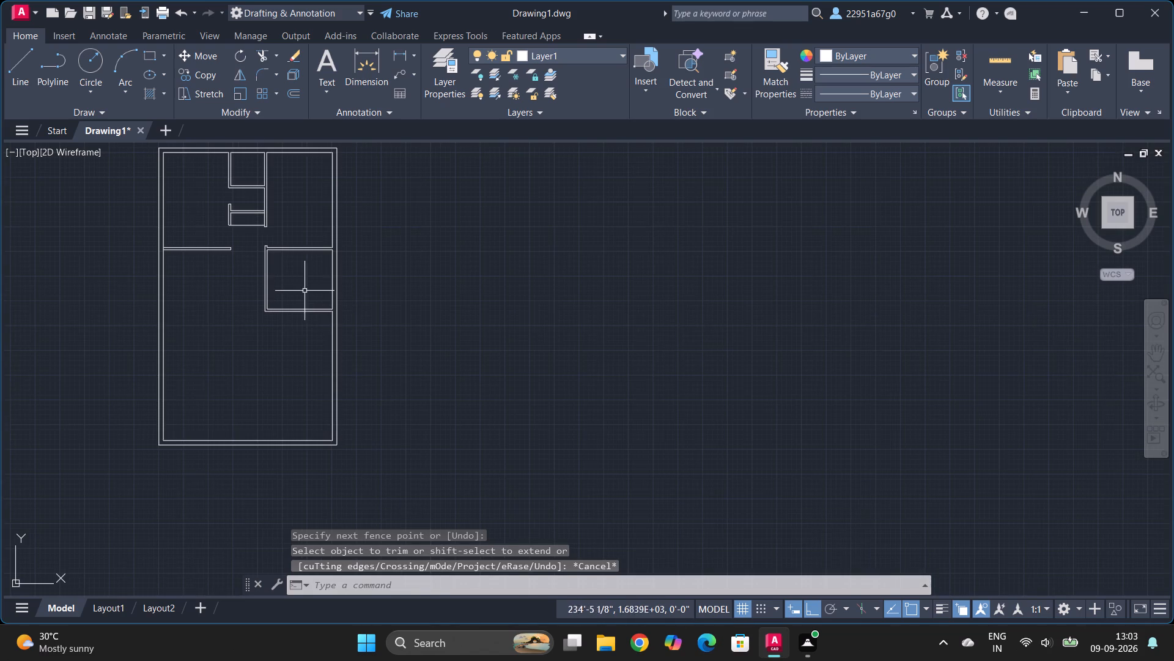
{"action": "scroll", "coordinate": [253, 248], "scroll_direction": "up", "scroll_amount": 3, "text": "ctrl"}
{"action": "scroll", "coordinate": [253, 248], "scroll_direction": "down", "scroll_amount": 2, "text": "ctrl"}
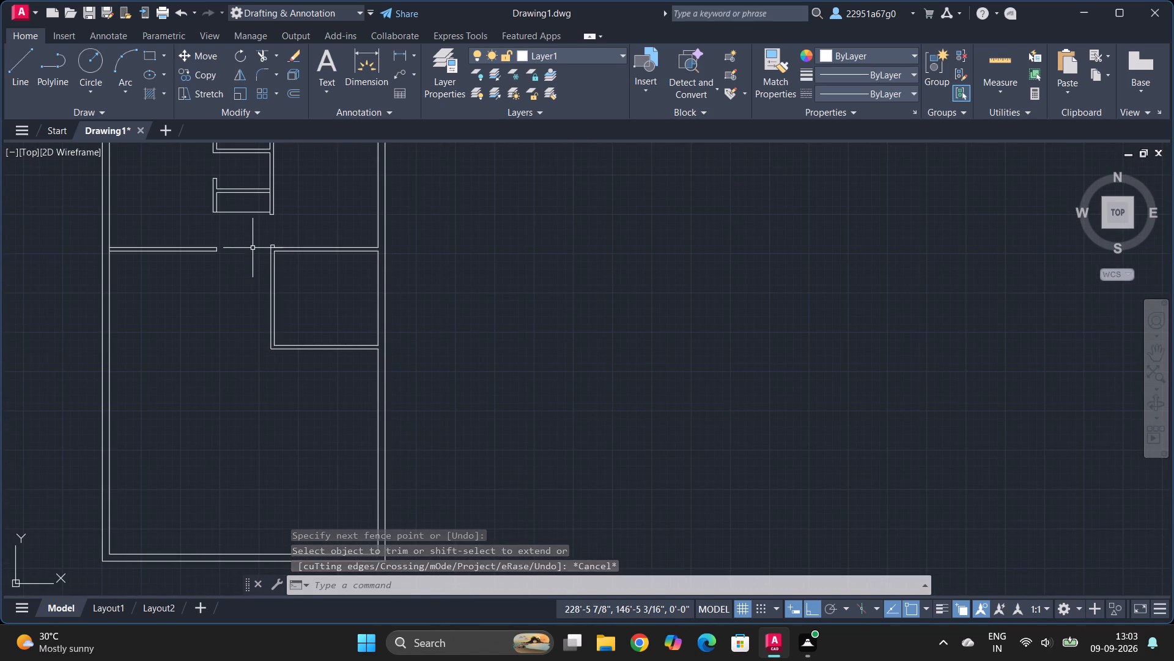
{"action": "key", "text": "o"}
{"action": "key", "text": "Return"}
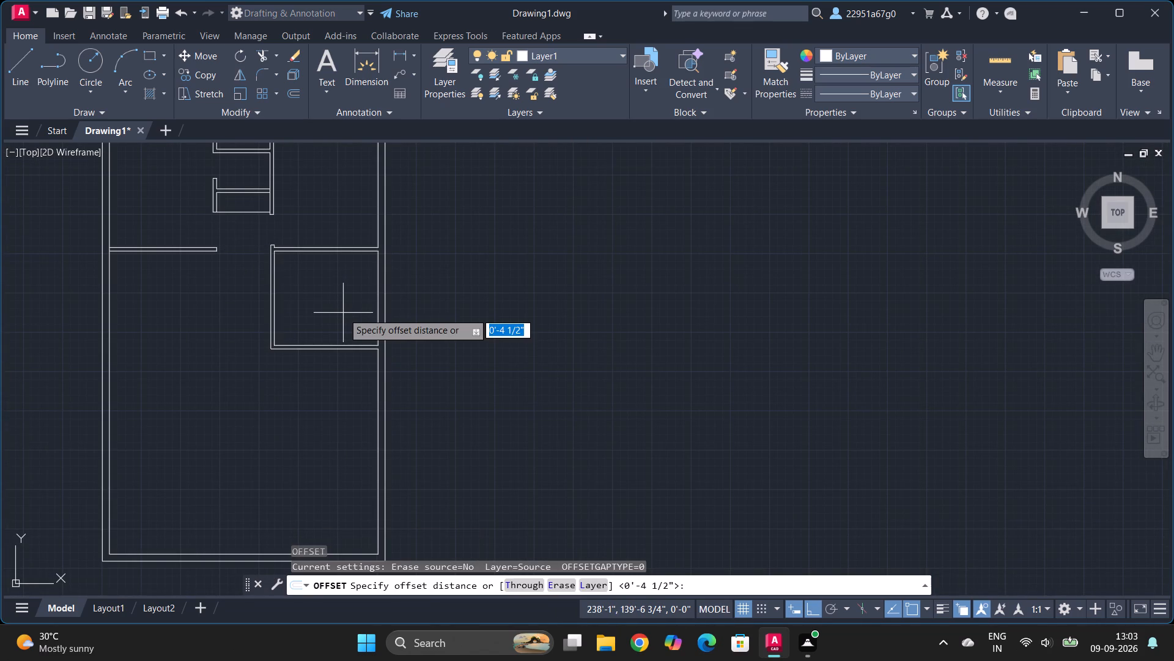
{"action": "type", "text": "6'4\""}
{"action": "key", "text": "Return"}
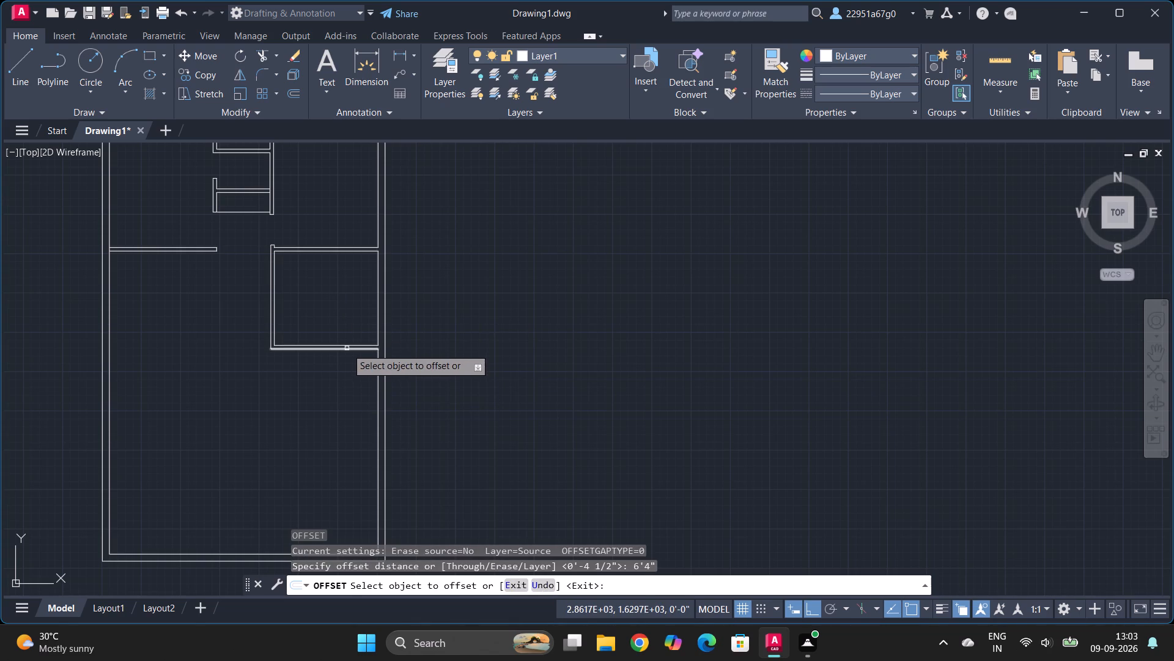
{"action": "left_click", "coordinate": [347, 348]}
{"action": "left_click", "coordinate": [342, 437]}
{"action": "key", "text": "Escape"}
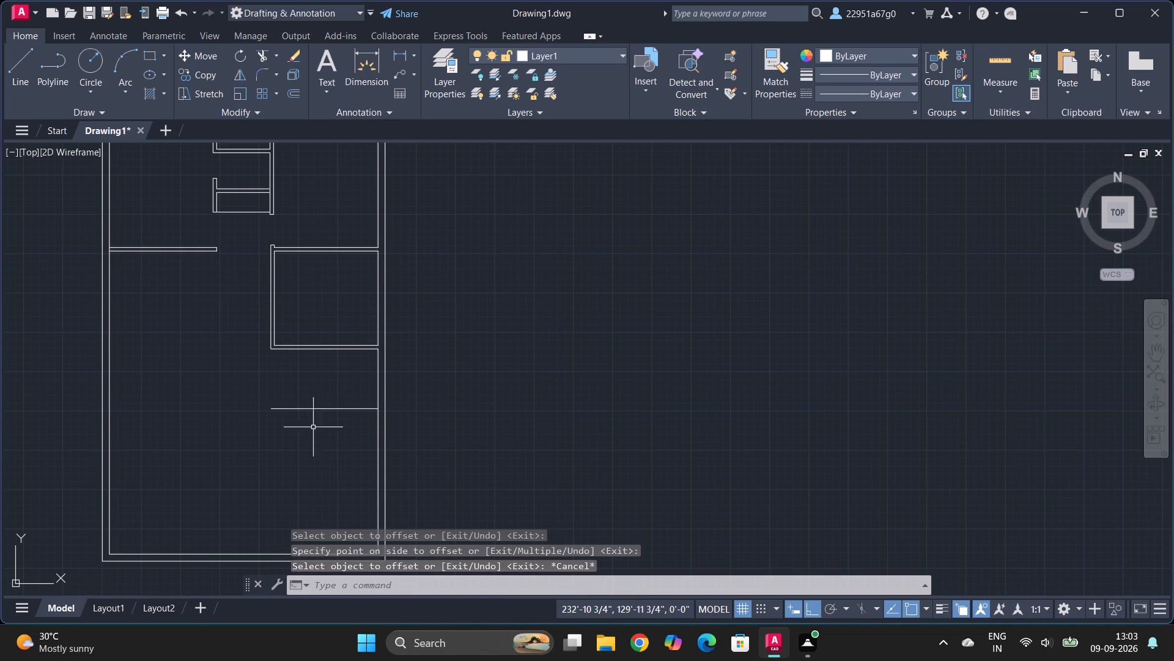
Offset the new horizontal line below the middle room 4.5" downward to form a partition.
{"action": "key", "text": "o"}
{"action": "key", "text": "Return"}
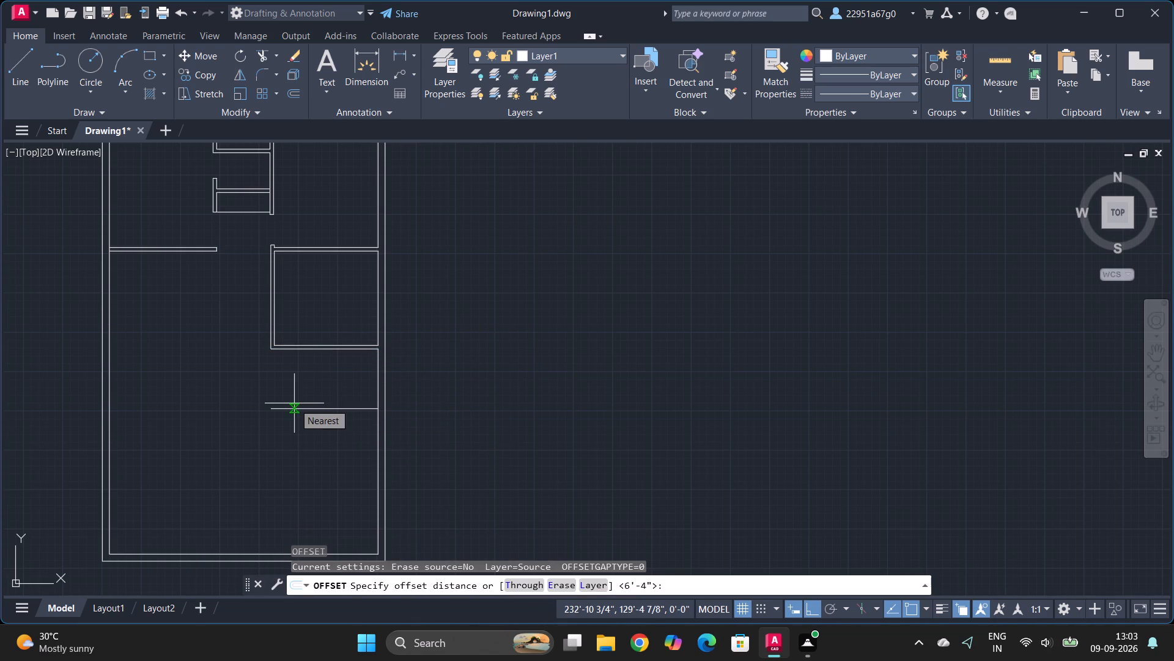
{"action": "type", "text": "4.5\""}
{"action": "key", "text": "Return"}
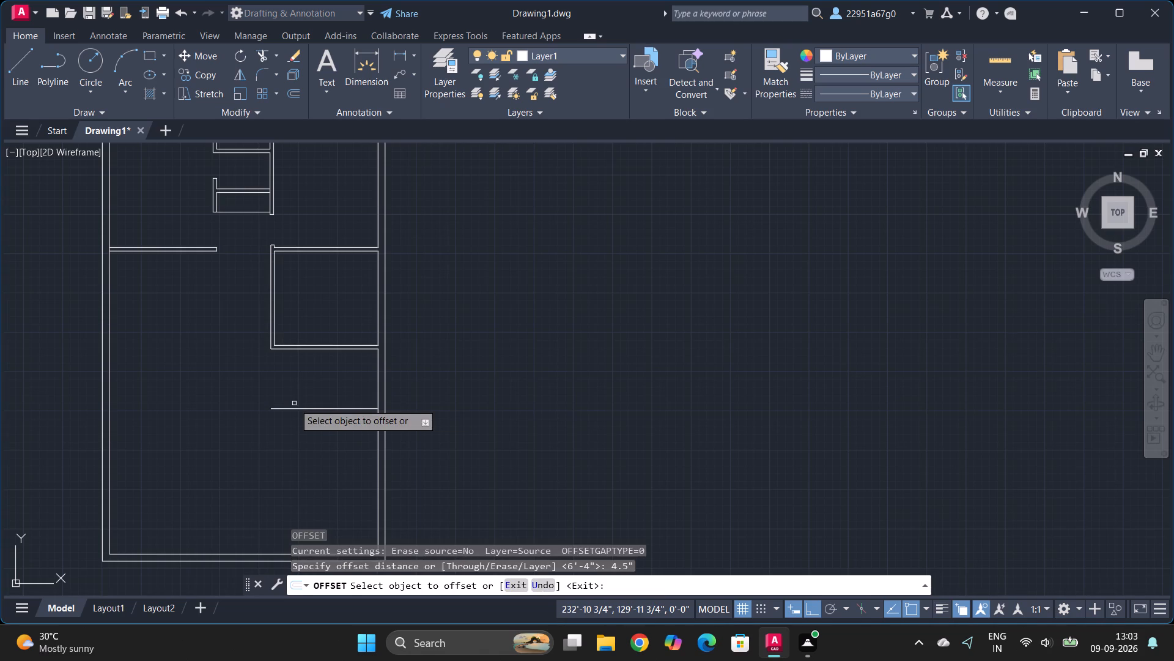
{"action": "left_click_drag", "start_coordinate": [312, 408], "coordinate": [313, 435]}
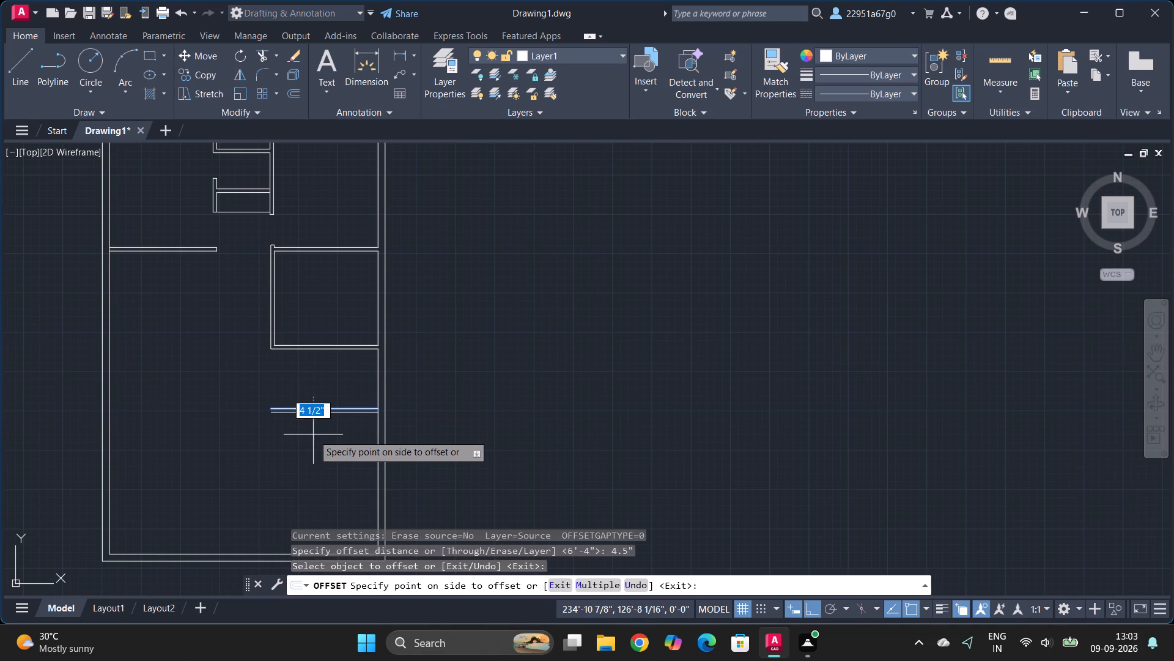
{"action": "left_click", "coordinate": [313, 435]}
{"action": "key", "text": "Escape"}
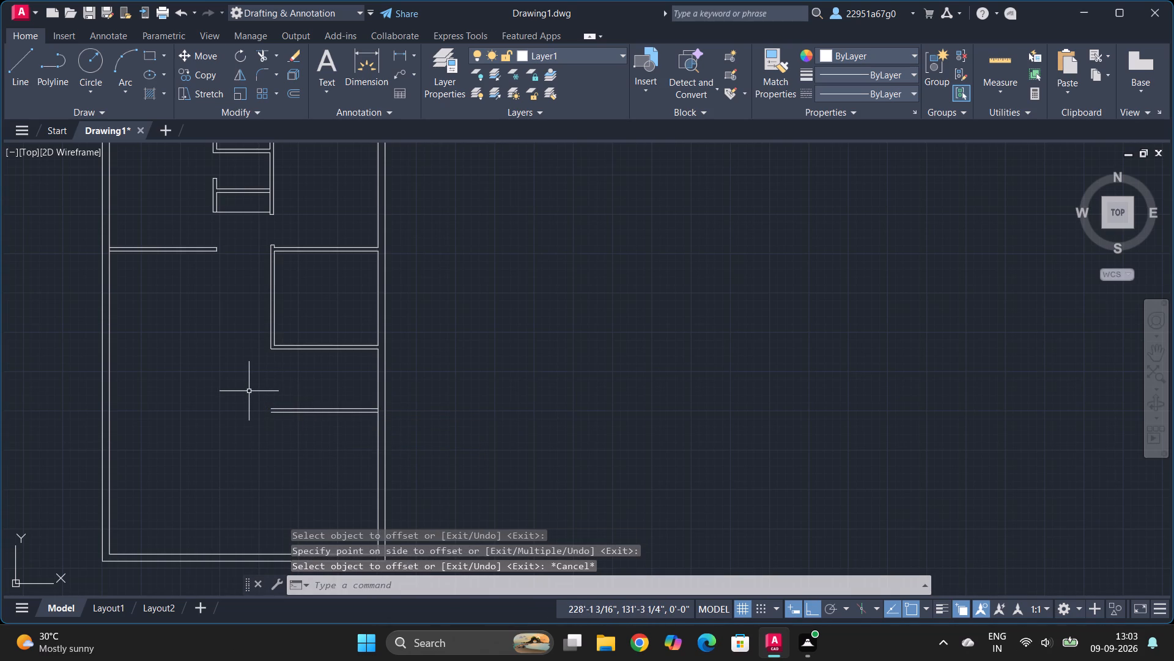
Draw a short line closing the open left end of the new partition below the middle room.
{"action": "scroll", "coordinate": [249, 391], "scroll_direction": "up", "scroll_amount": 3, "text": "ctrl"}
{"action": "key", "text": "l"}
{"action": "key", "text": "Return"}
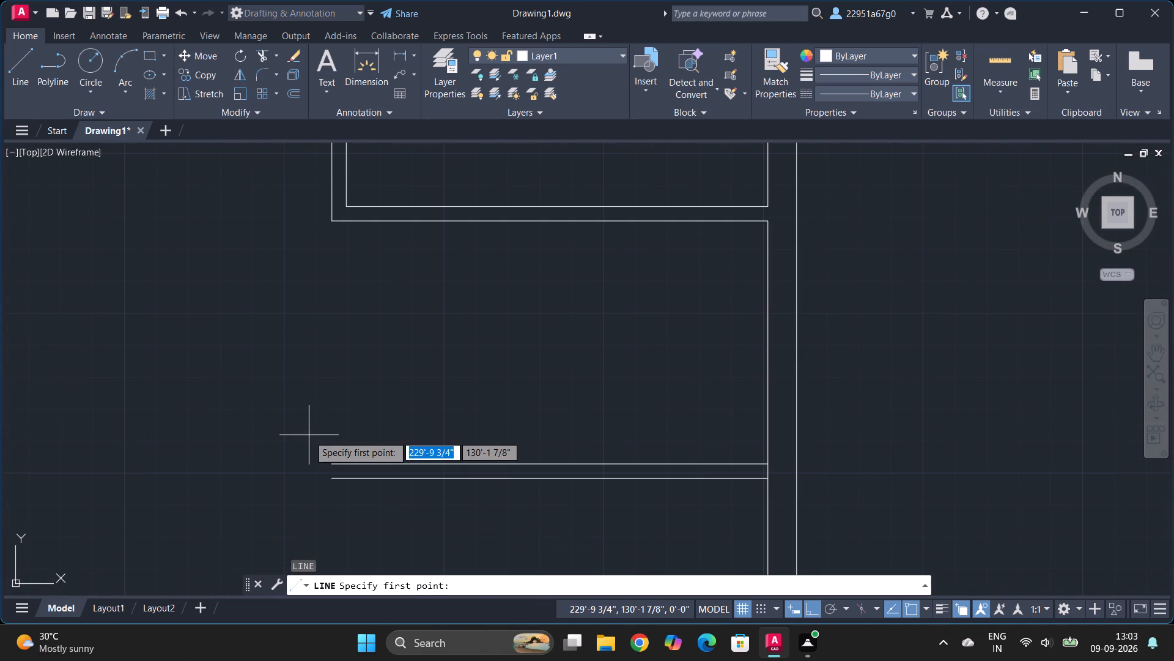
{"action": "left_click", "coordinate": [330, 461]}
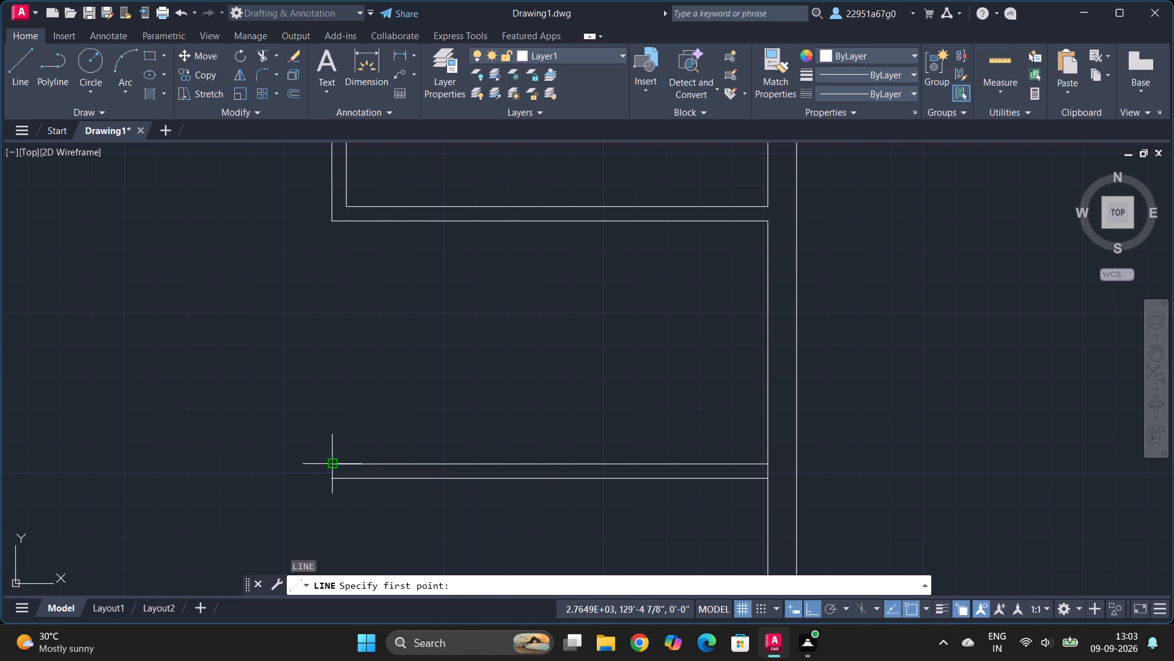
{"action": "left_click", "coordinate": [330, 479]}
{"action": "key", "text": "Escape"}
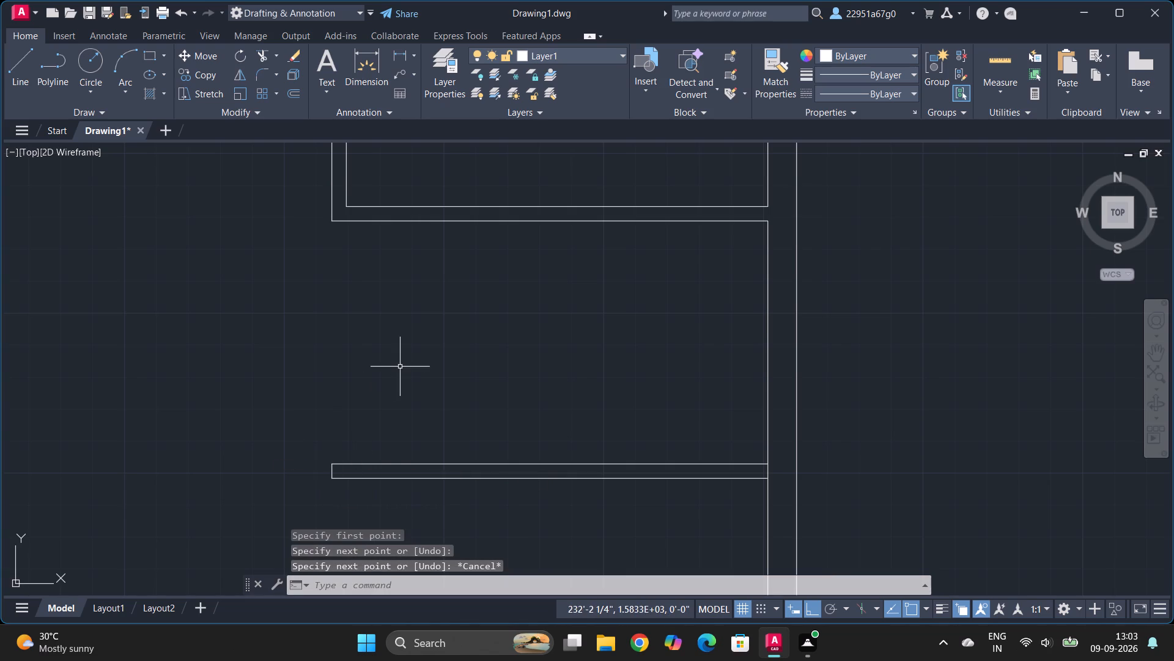
Offset the lower line of the new partition 4' downward.
{"action": "scroll", "coordinate": [400, 367], "scroll_direction": "down", "scroll_amount": 2, "text": "ctrl"}
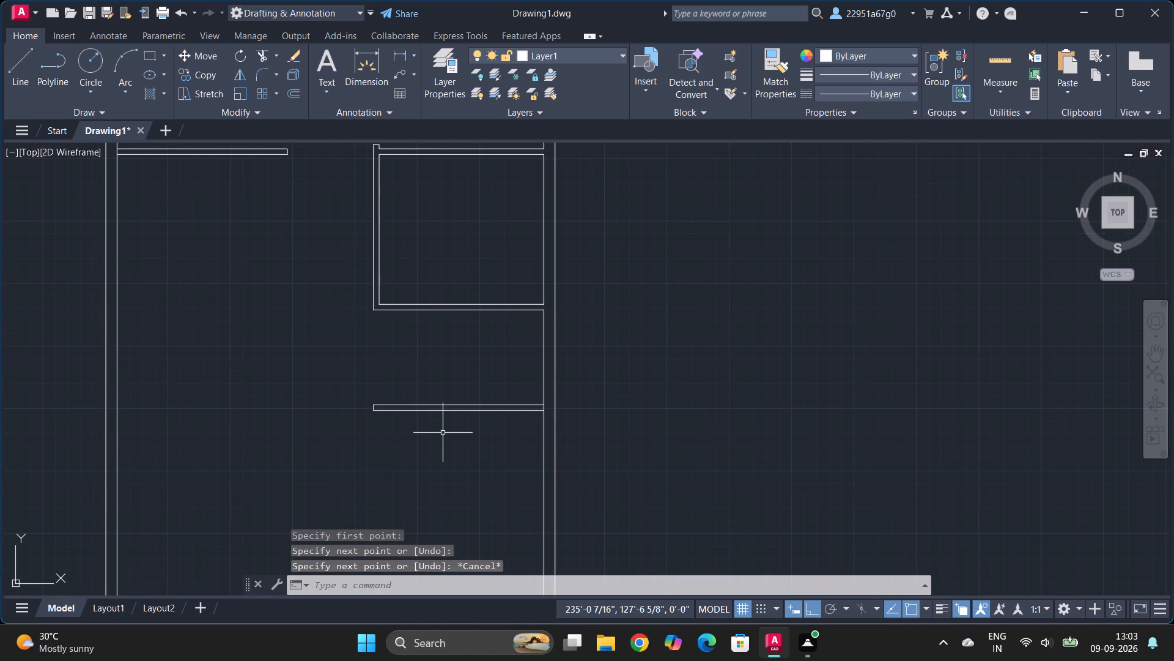
{"action": "key", "text": "o"}
{"action": "key", "text": "Return"}
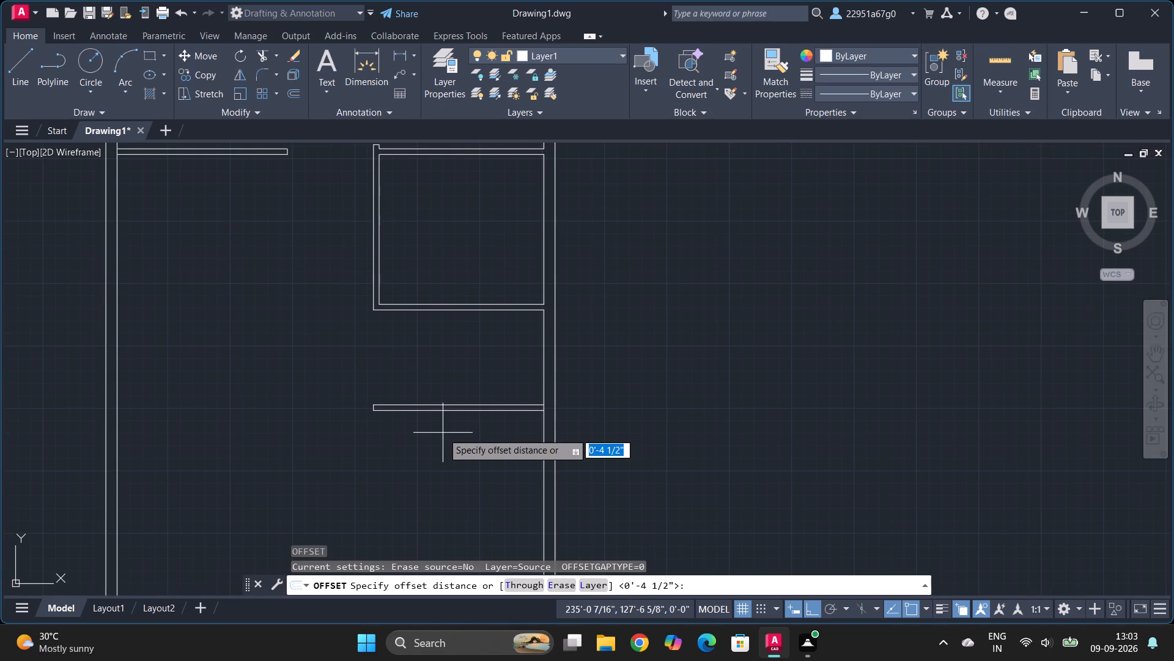
{"action": "type", "text": "4'"}
{"action": "key", "text": "Return"}
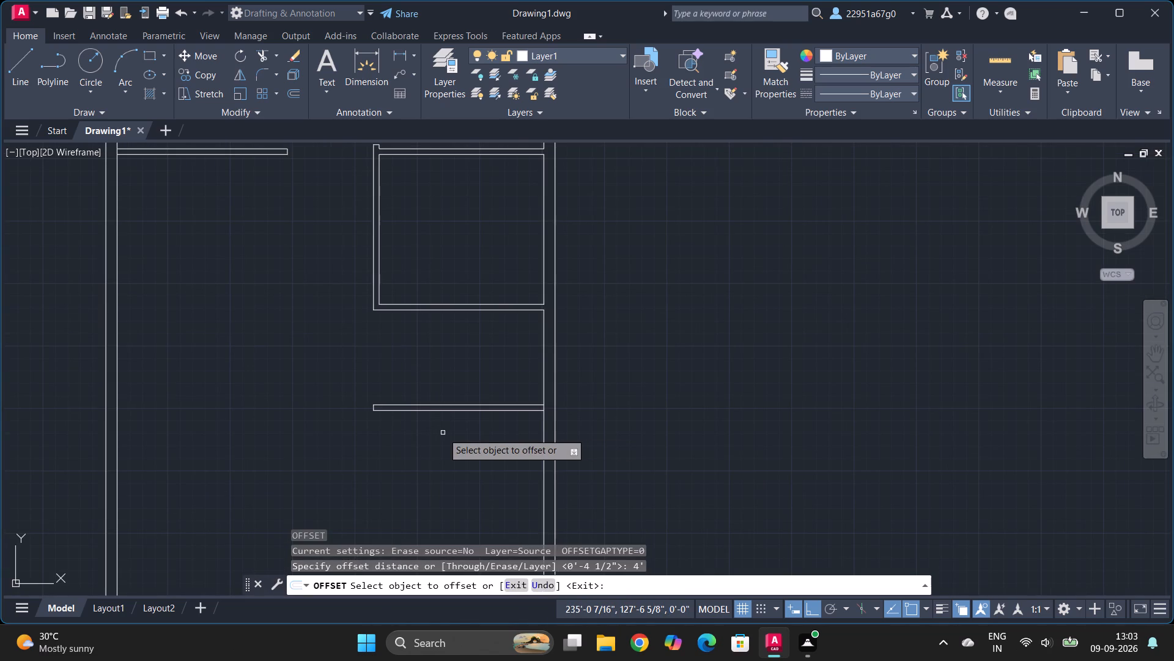
{"action": "left_click", "coordinate": [502, 411]}
{"action": "left_click", "coordinate": [497, 498]}
{"action": "key", "text": "Escape"}
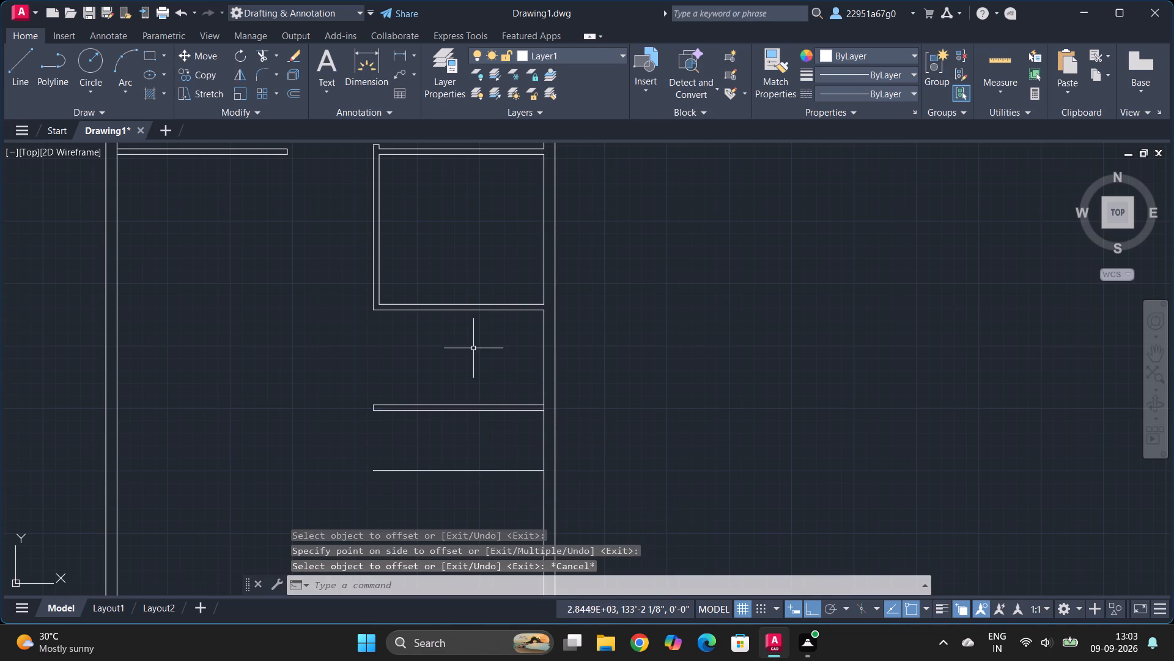
Offset the lowest horizontal line 4.5" downward to form a second partition below the first.
{"action": "scroll", "coordinate": [473, 348], "scroll_direction": "down", "scroll_amount": 3, "text": "ctrl"}
{"action": "scroll", "coordinate": [476, 407], "scroll_direction": "up", "scroll_amount": 3, "text": "ctrl"}
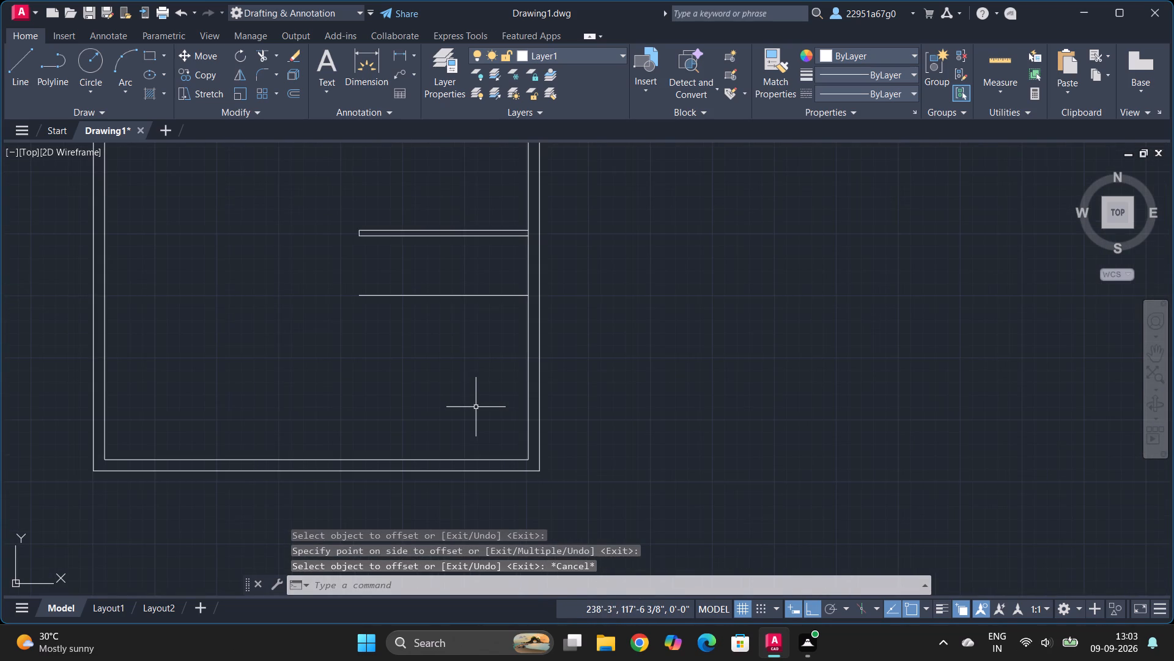
{"action": "key", "text": "o"}
{"action": "key", "text": "Return"}
{"action": "type", "text": "4.5"}
{"action": "key", "text": "shift+quotedbl"}
{"action": "key", "text": "Return"}
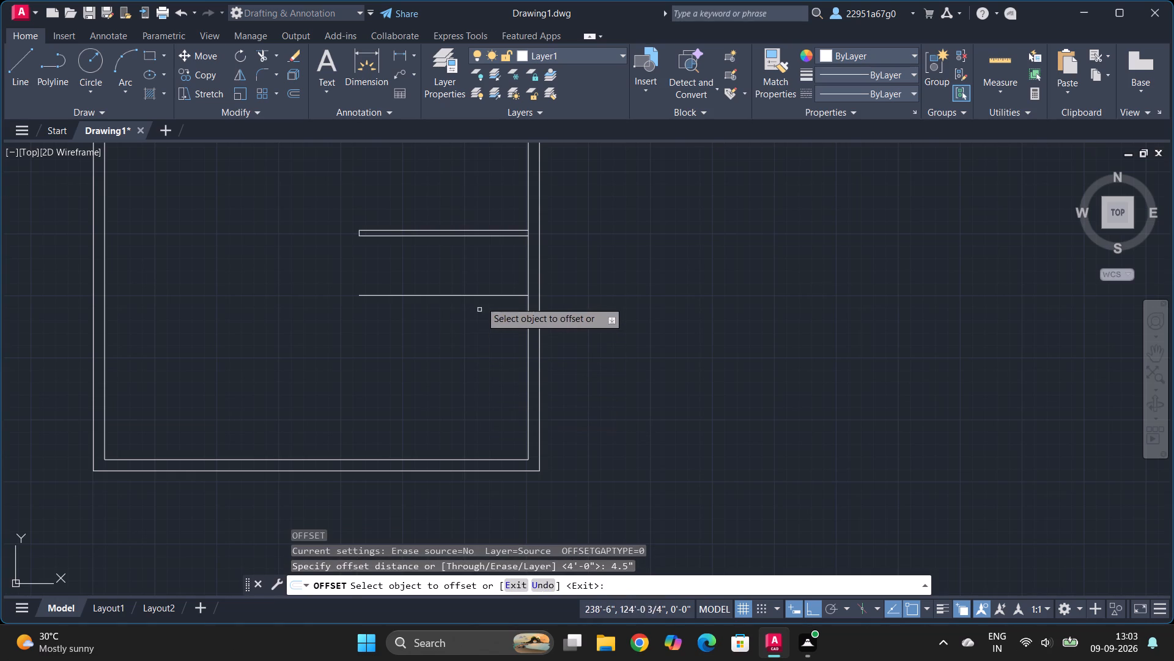
{"action": "left_click", "coordinate": [482, 294]}
{"action": "left_click", "coordinate": [484, 306]}
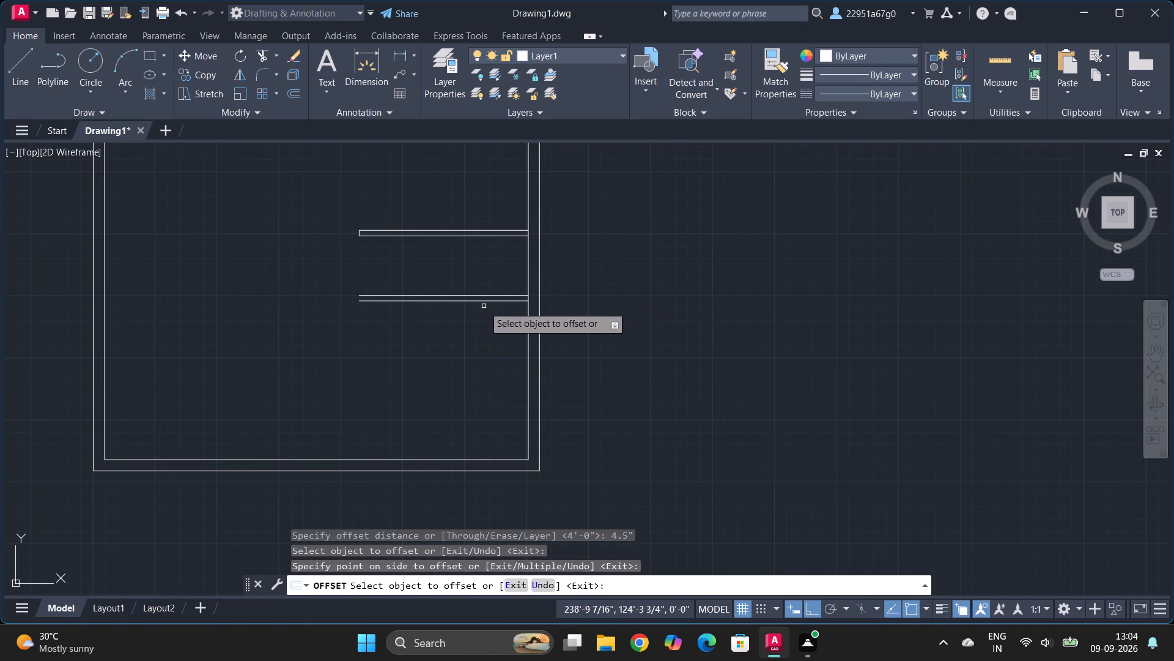
{"action": "key", "text": "Escape"}
Offset the right outer wall's inner line 7' to the left, across the two new partitions.
{"action": "key", "text": "o"}
{"action": "key", "text": "Return"}
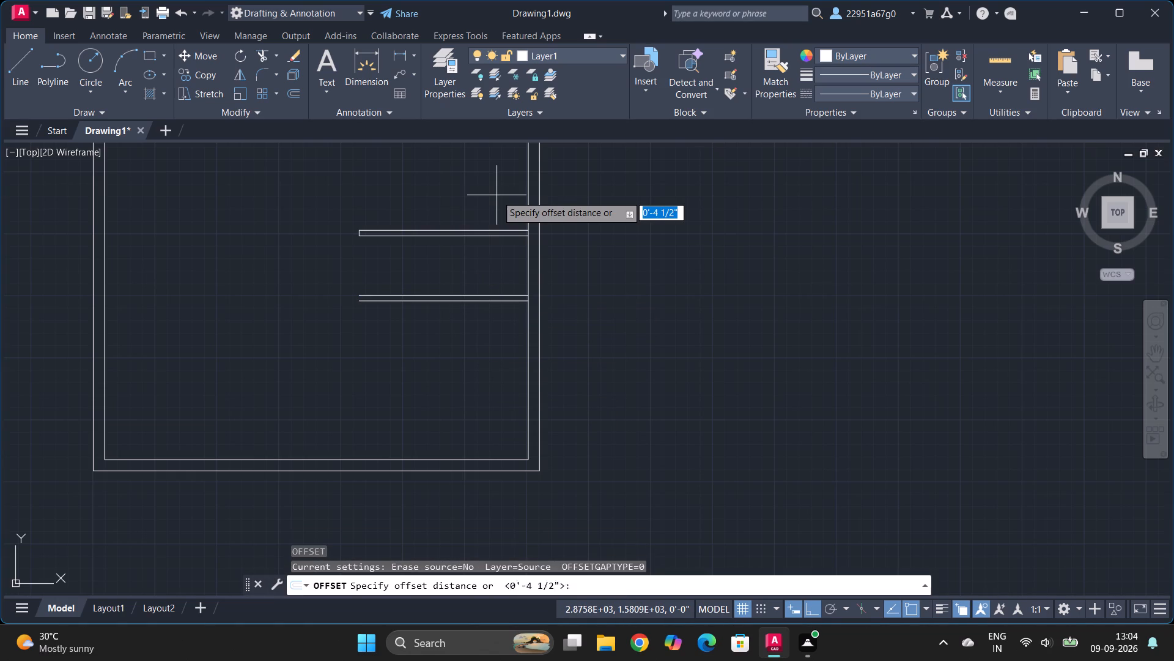
{"action": "key", "text": "7"}
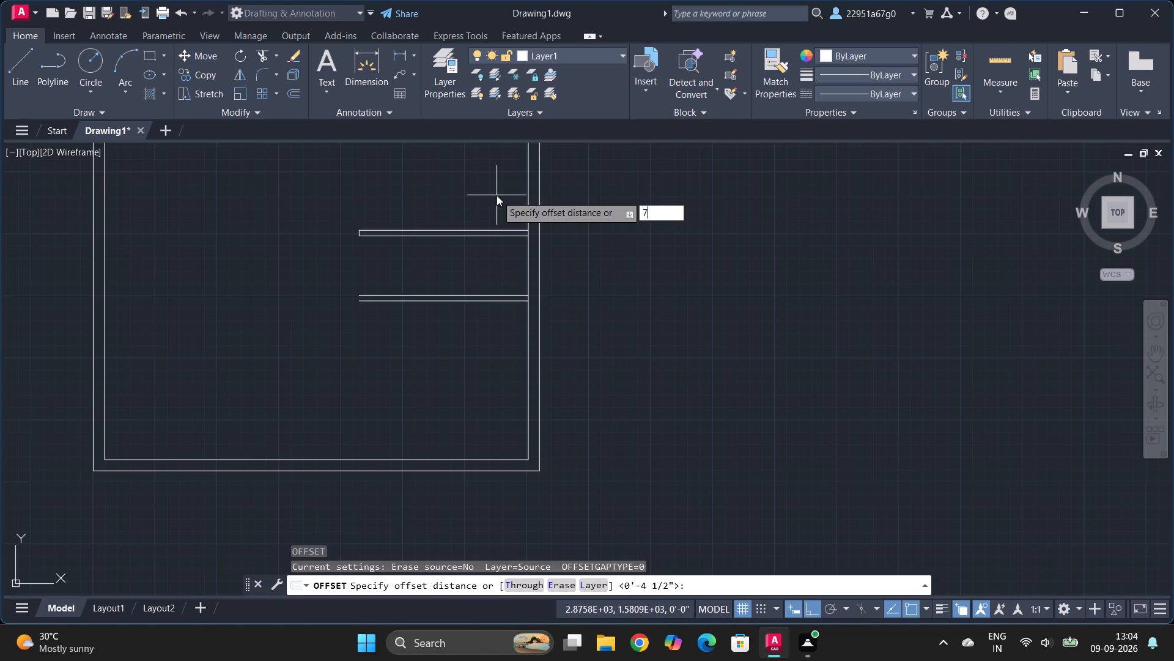
{"action": "key", "text": "apostrophe"}
{"action": "key", "text": "Return"}
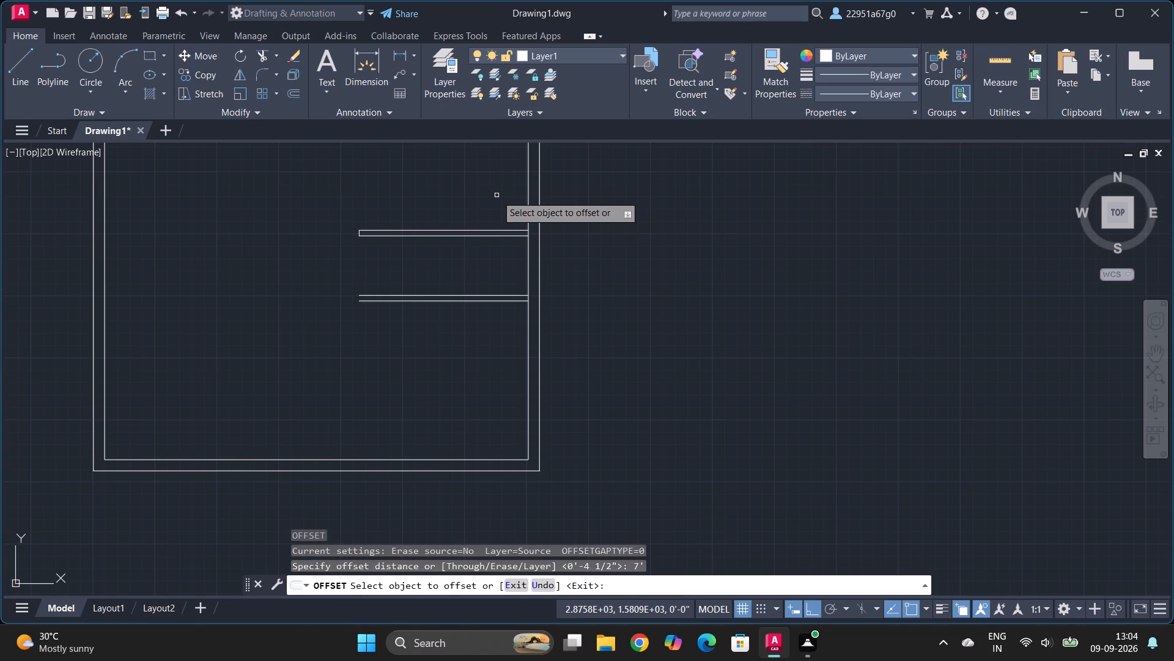
{"action": "left_click", "coordinate": [528, 262]}
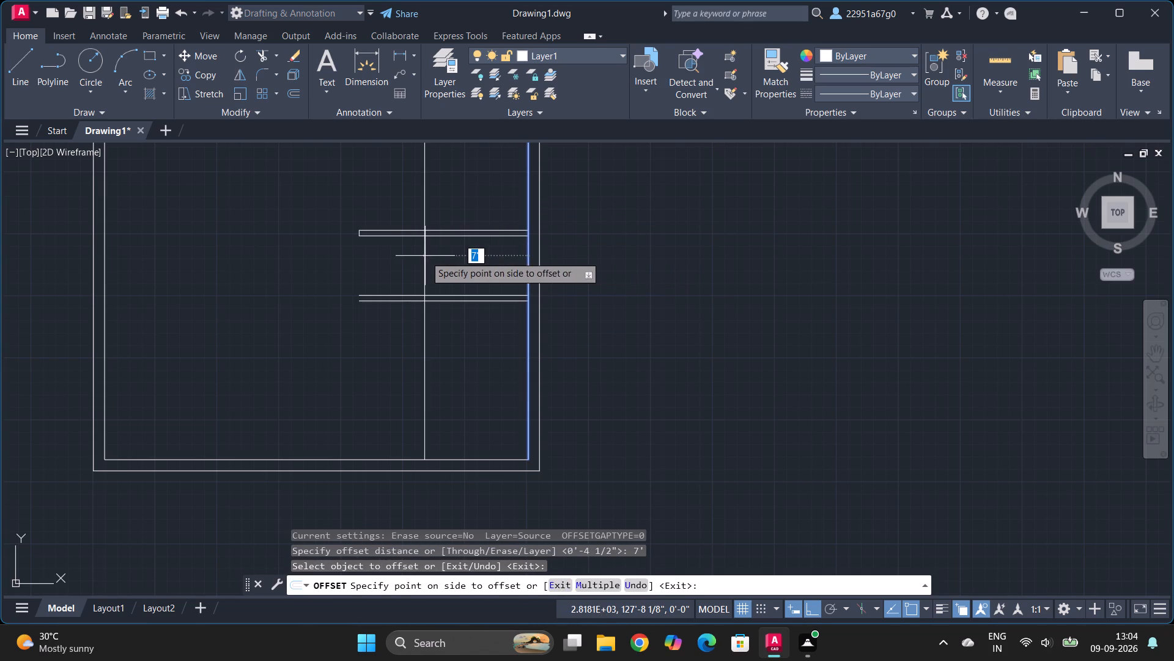
{"action": "left_click", "coordinate": [425, 256]}
{"action": "key", "text": "Escape"}
Trim the new vertical line above the upper partition and below the lower partition so it only spans between them.
{"action": "type", "text": "tr"}
{"action": "key", "text": "Return"}
{"action": "left_click", "coordinate": [441, 209]}
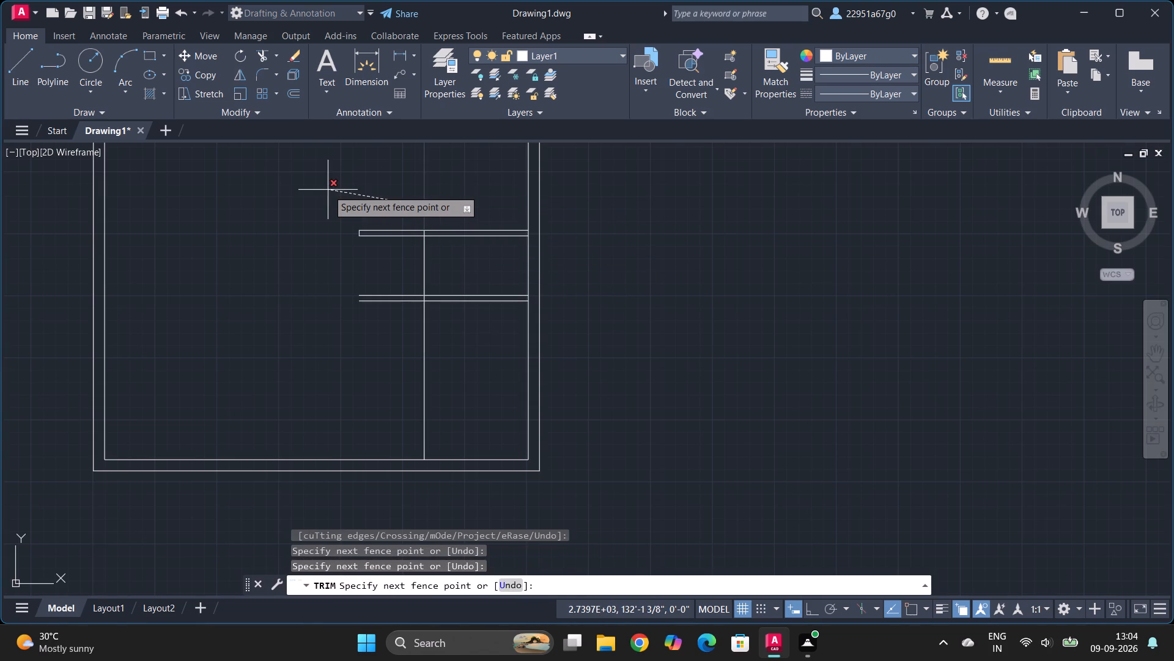
{"action": "left_click", "coordinate": [328, 190]}
{"action": "left_click", "coordinate": [382, 368]}
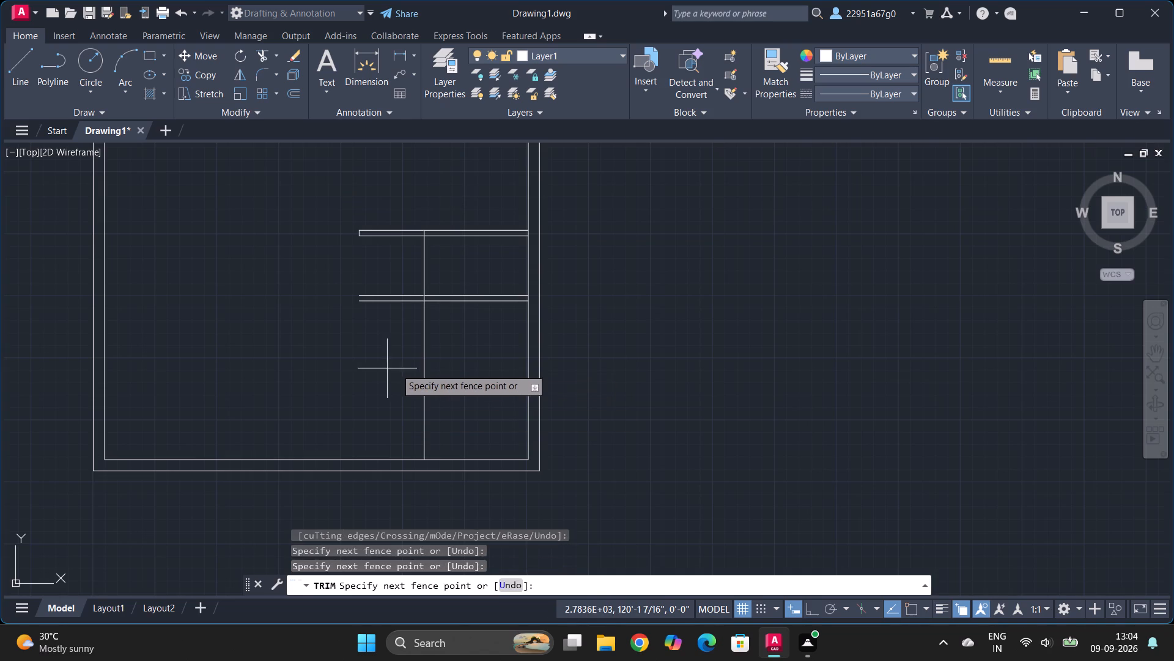
{"action": "left_click", "coordinate": [470, 373]}
{"action": "key", "text": "Escape"}
{"action": "type", "text": "tr"}
{"action": "key", "text": "Return"}
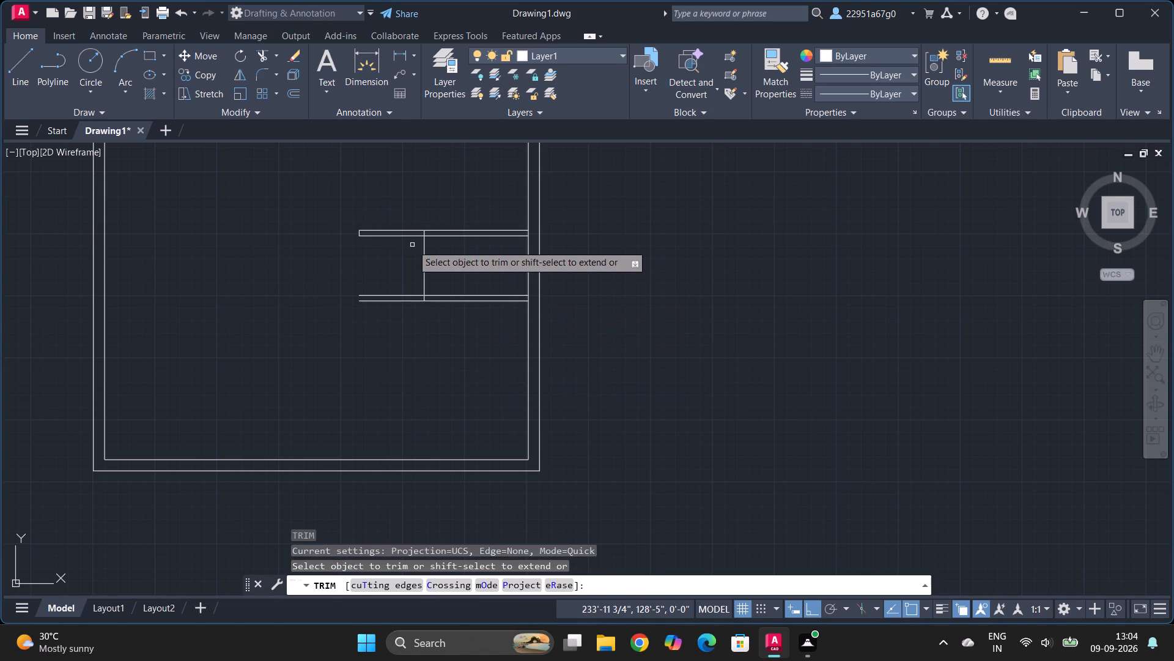
{"action": "key", "text": "Escape"}
Offset the short vertical line between the two partitions 4.5" to the left to form the room's left wall.
{"action": "key", "text": "o"}
{"action": "key", "text": "Return"}
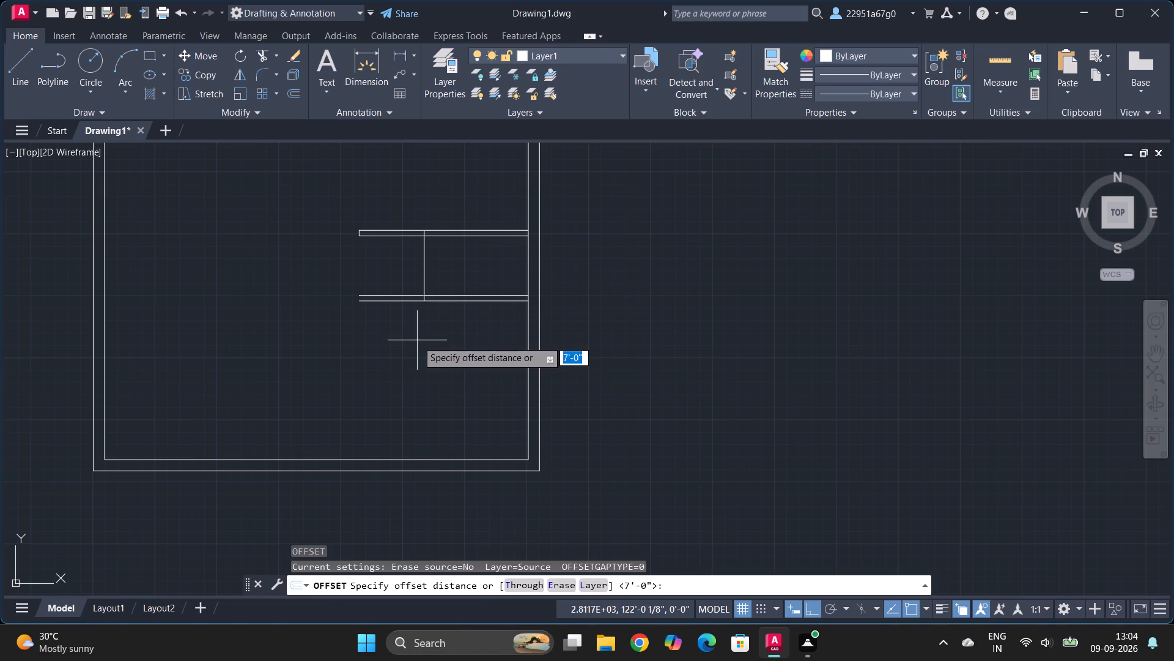
{"action": "type", "text": "4.5"}
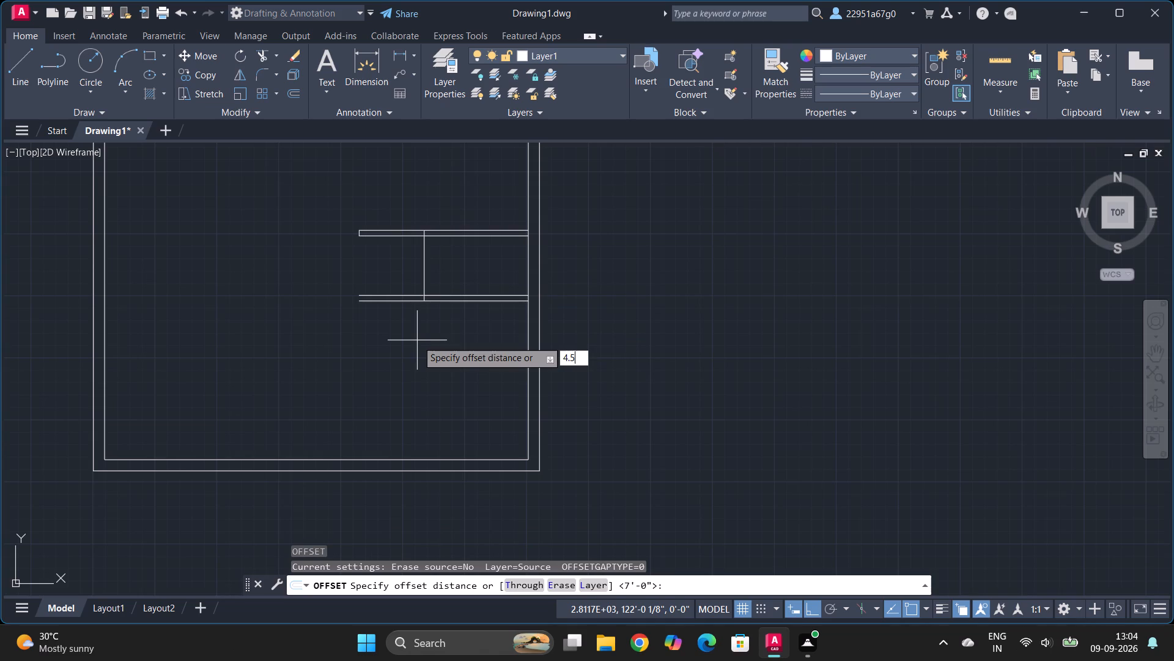
{"action": "key", "text": "shift+quotedbl"}
{"action": "key", "text": "Return"}
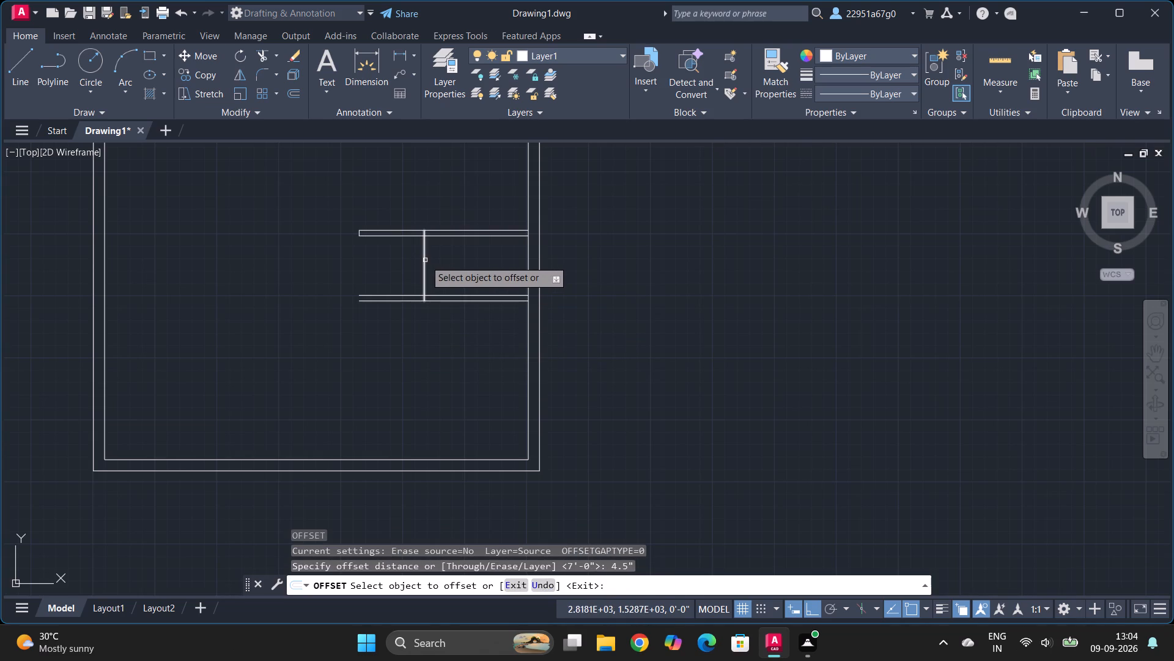
{"action": "left_click", "coordinate": [425, 260]}
{"action": "left_click", "coordinate": [406, 260]}
{"action": "key", "text": "Escape"}
Trim the two partitions' lines that extend left beyond the small room's new left wall.
{"action": "type", "text": "tr"}
{"action": "key", "text": "Return"}
{"action": "left_click", "coordinate": [394, 200]}
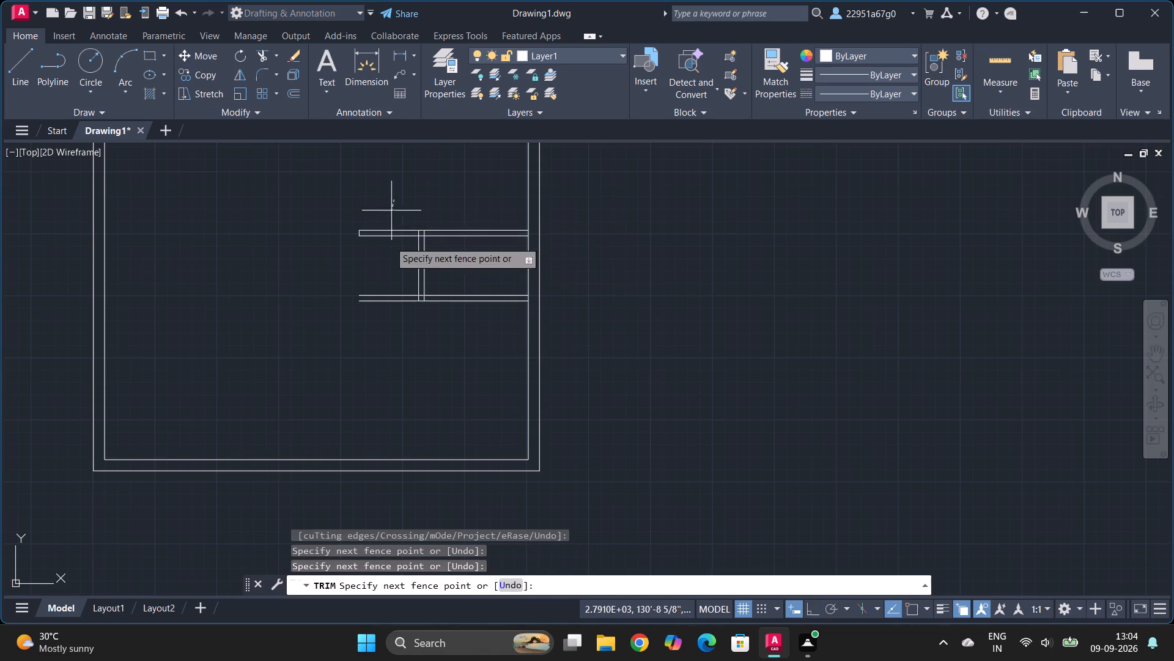
{"action": "left_click", "coordinate": [388, 323]}
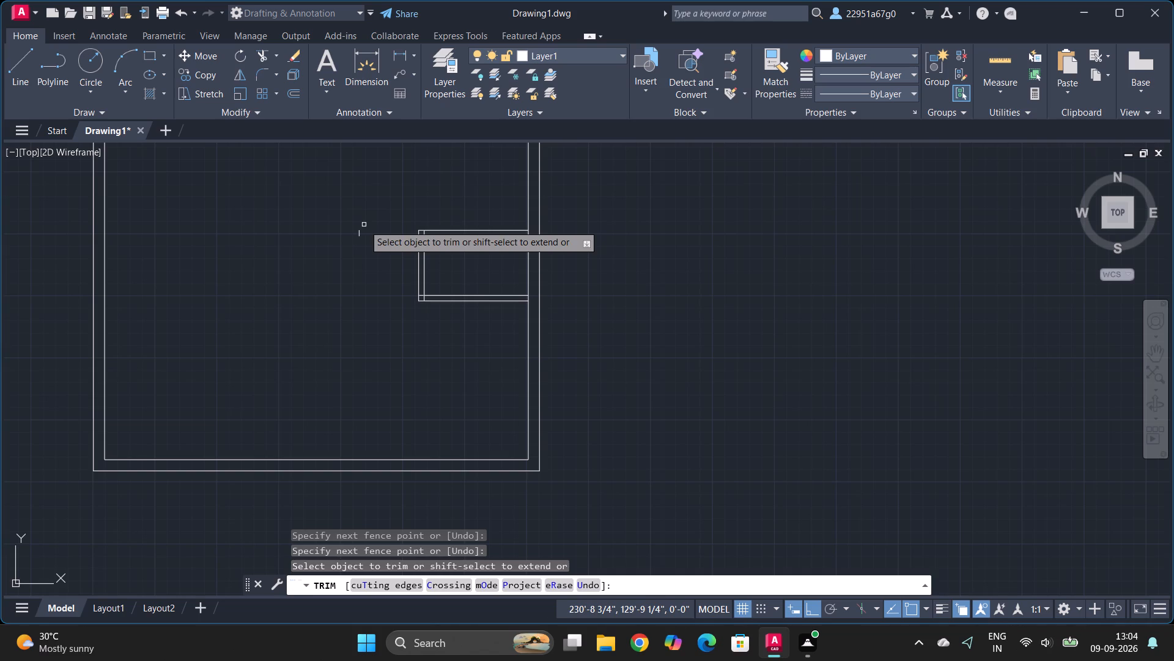
Erase the isolated short end line left over to the left of the small room.
{"action": "left_click", "coordinate": [358, 239]}
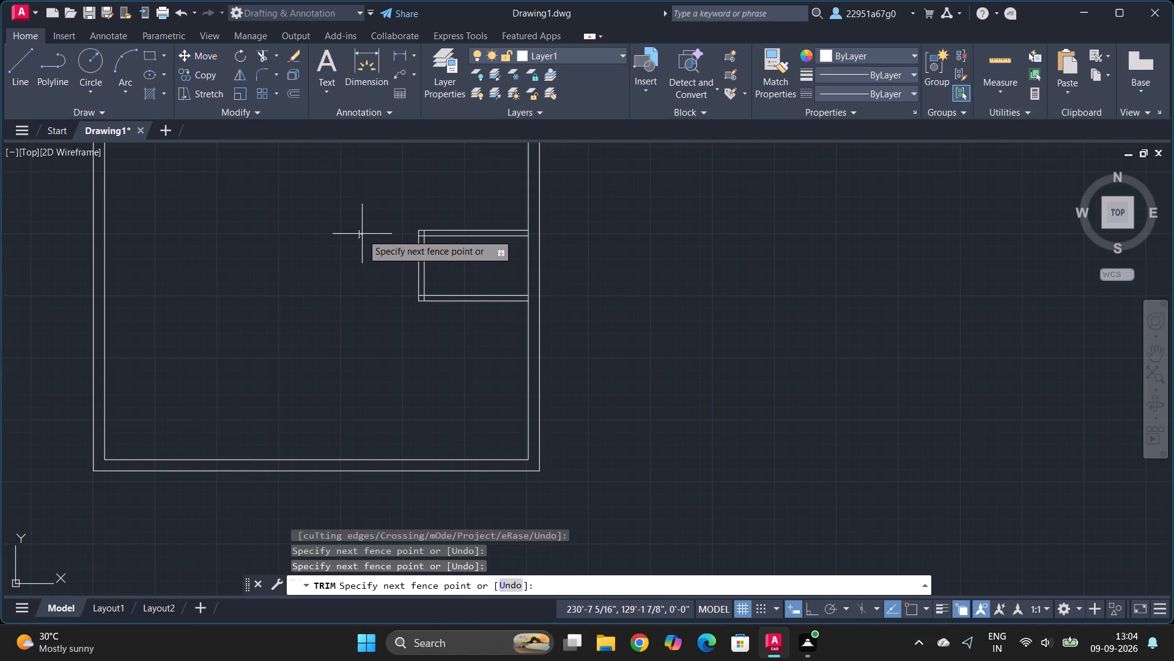
{"action": "key", "text": "Escape"}
{"action": "left_click", "coordinate": [359, 233]}
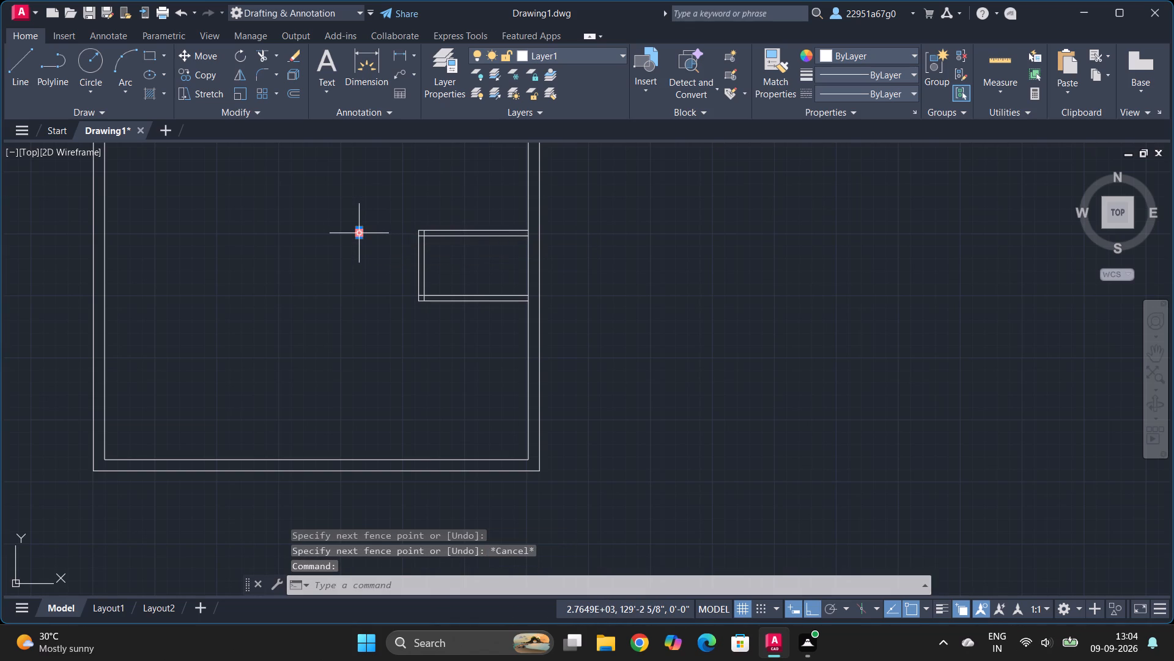
{"action": "key", "text": "Delete"}
Trim the crossing inner lines at the small room's upper-left and lower-left corners to form clean wall corners.
{"action": "scroll", "coordinate": [443, 264], "scroll_direction": "up", "scroll_amount": 4, "text": "ctrl"}
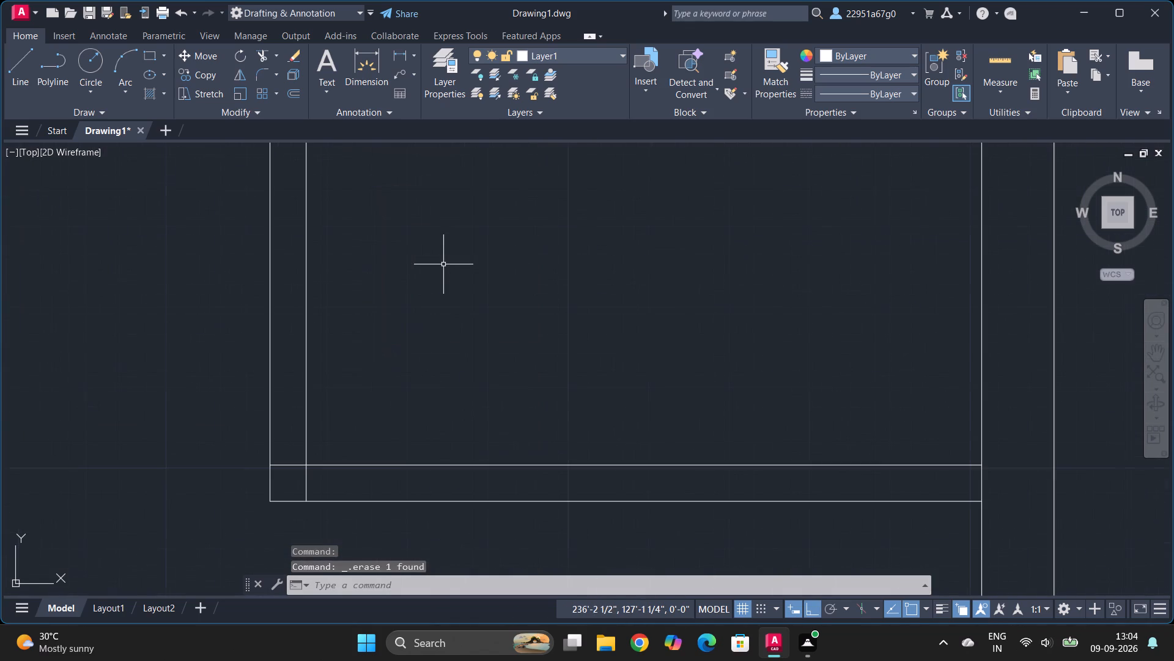
{"action": "scroll", "coordinate": [388, 257], "scroll_direction": "down", "scroll_amount": 3, "text": "ctrl"}
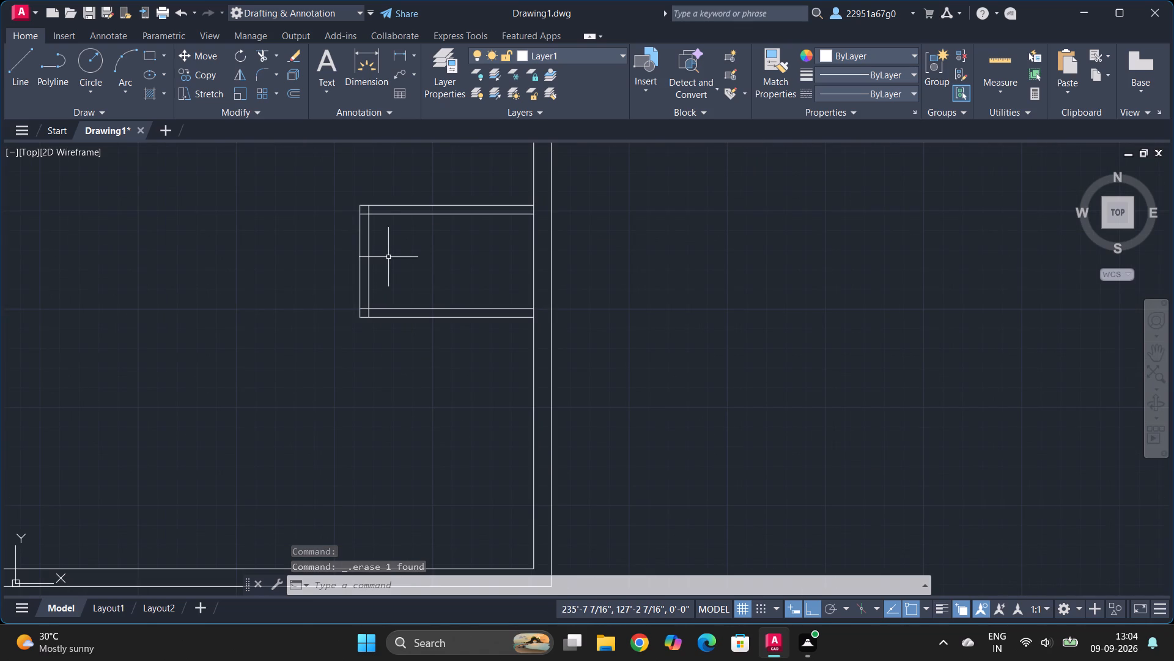
{"action": "scroll", "coordinate": [363, 200], "scroll_direction": "up", "scroll_amount": 2, "text": "ctrl"}
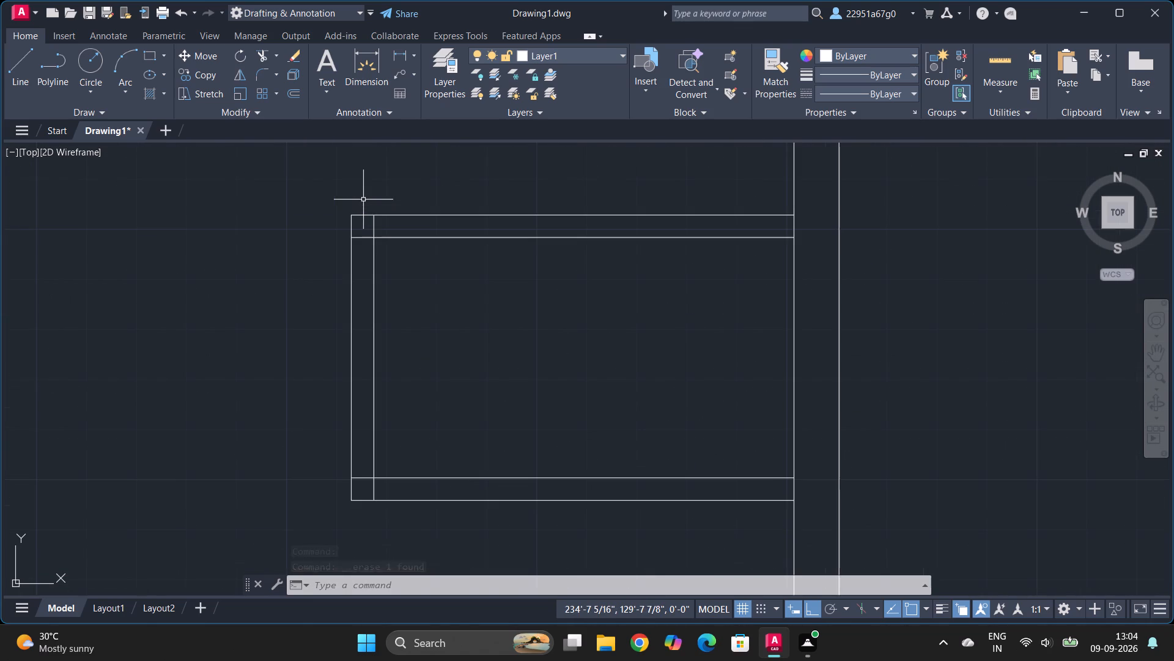
{"action": "type", "text": "tr"}
{"action": "key", "text": "Return"}
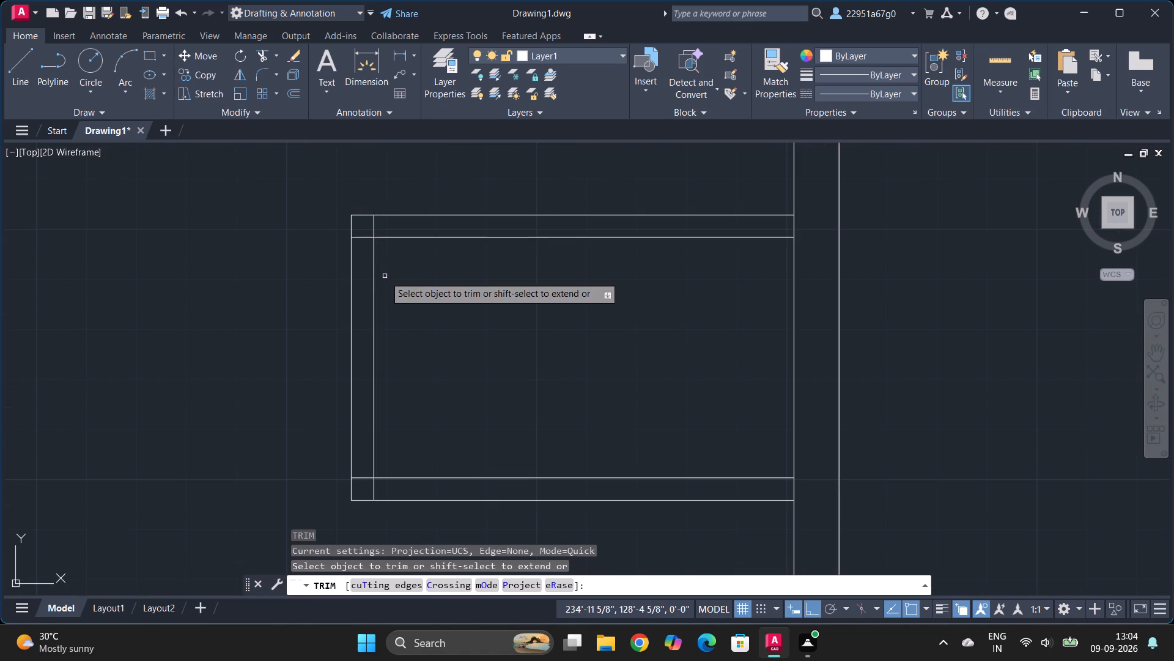
{"action": "left_click_drag", "start_coordinate": [382, 226], "coordinate": [364, 228]}
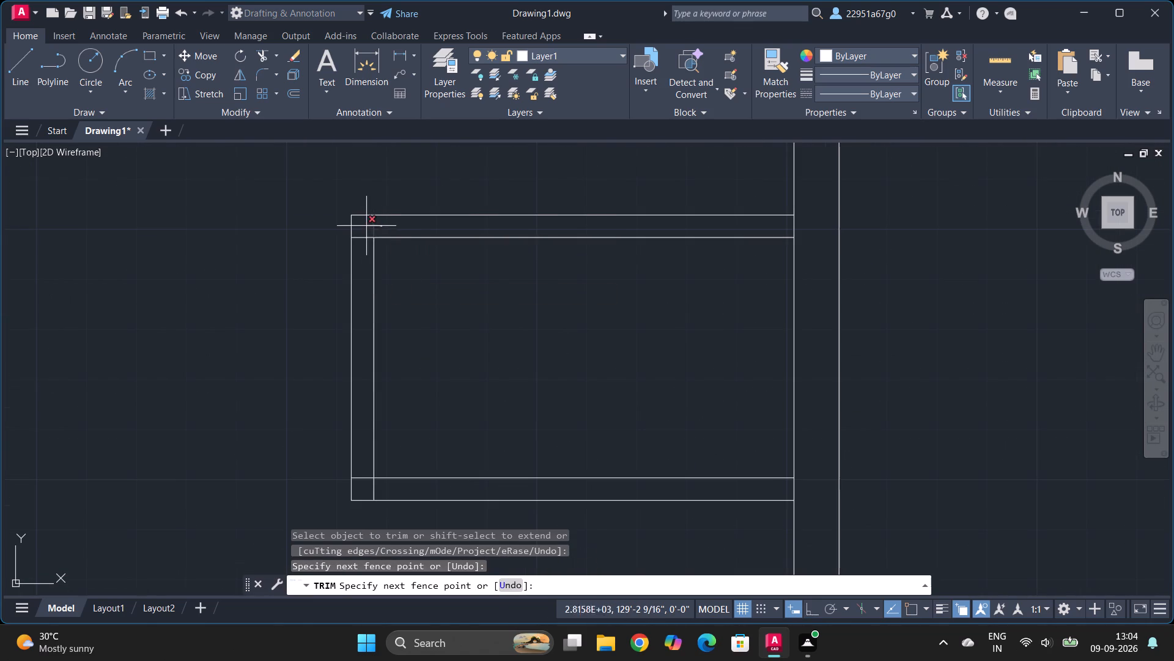
{"action": "left_click_drag", "start_coordinate": [364, 228], "coordinate": [361, 243]}
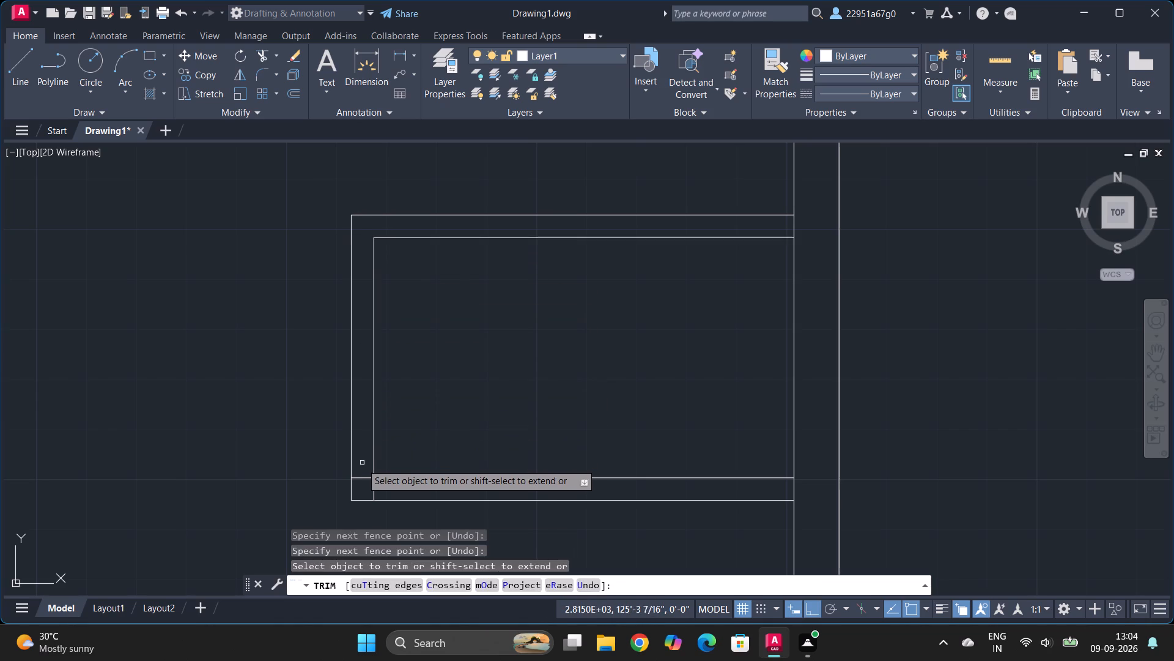
{"action": "left_click_drag", "start_coordinate": [361, 463], "coordinate": [378, 490]}
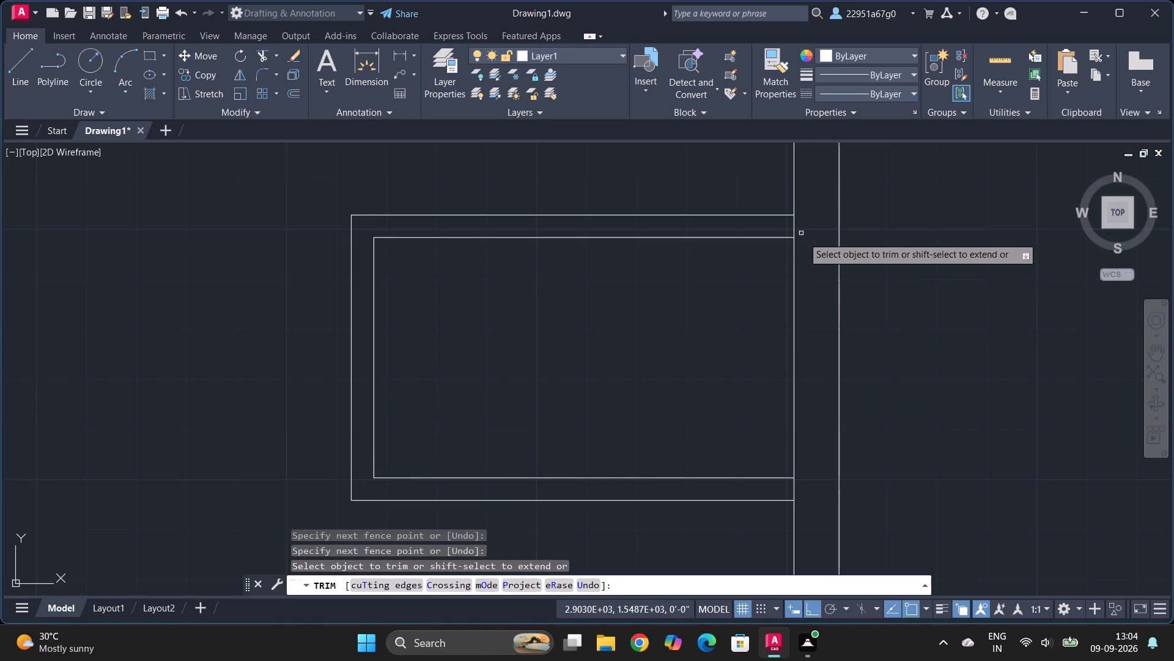
Trim the outer wall's inner line where the small room's upper and lower partitions meet it.
{"action": "left_click_drag", "start_coordinate": [803, 239], "coordinate": [786, 228]}
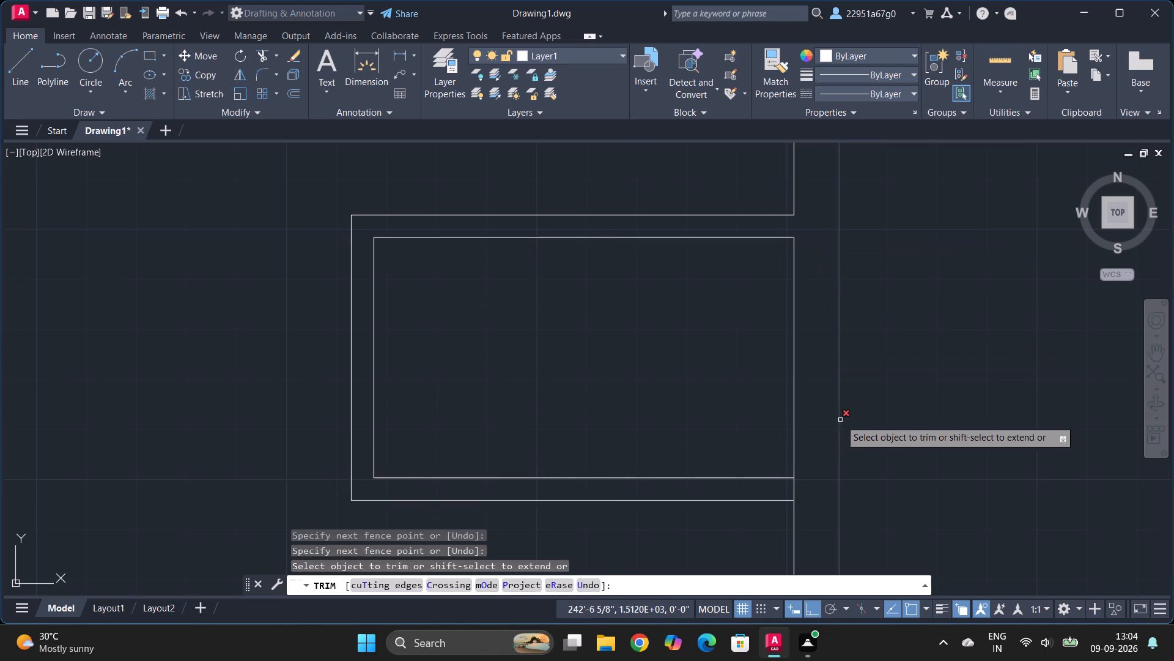
{"action": "left_click", "coordinate": [796, 484]}
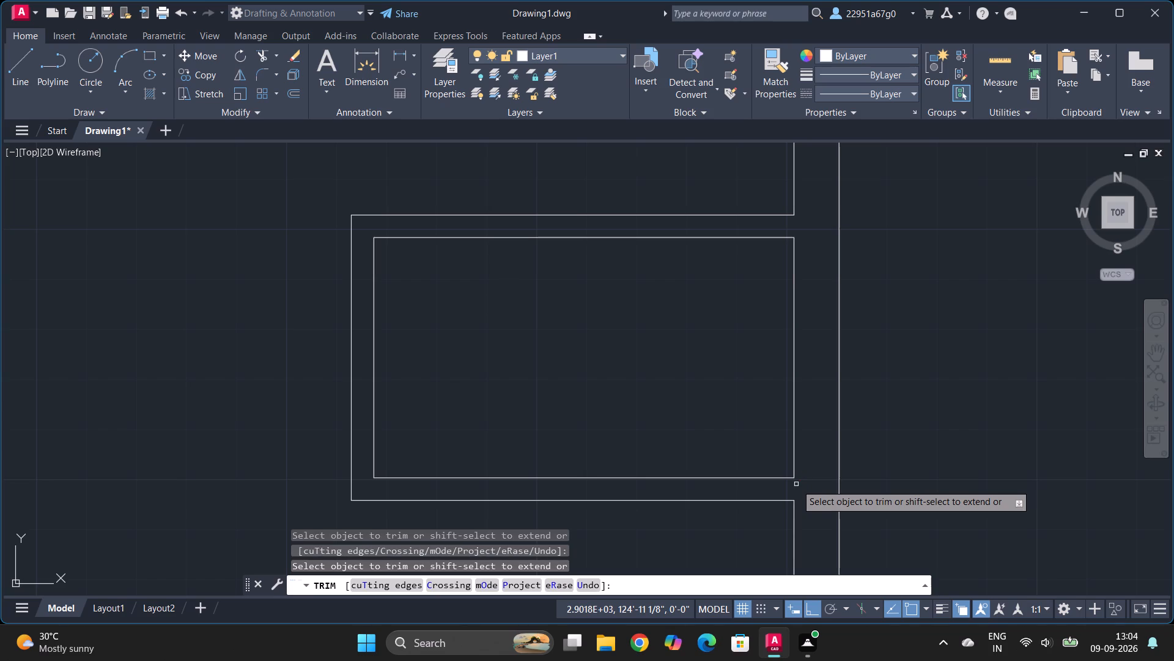
{"action": "key", "text": "Escape"}
Offset the right outer wall's inner line below the small room 11' to the left.
{"action": "scroll", "coordinate": [722, 313], "scroll_direction": "down", "scroll_amount": 5, "text": "ctrl"}
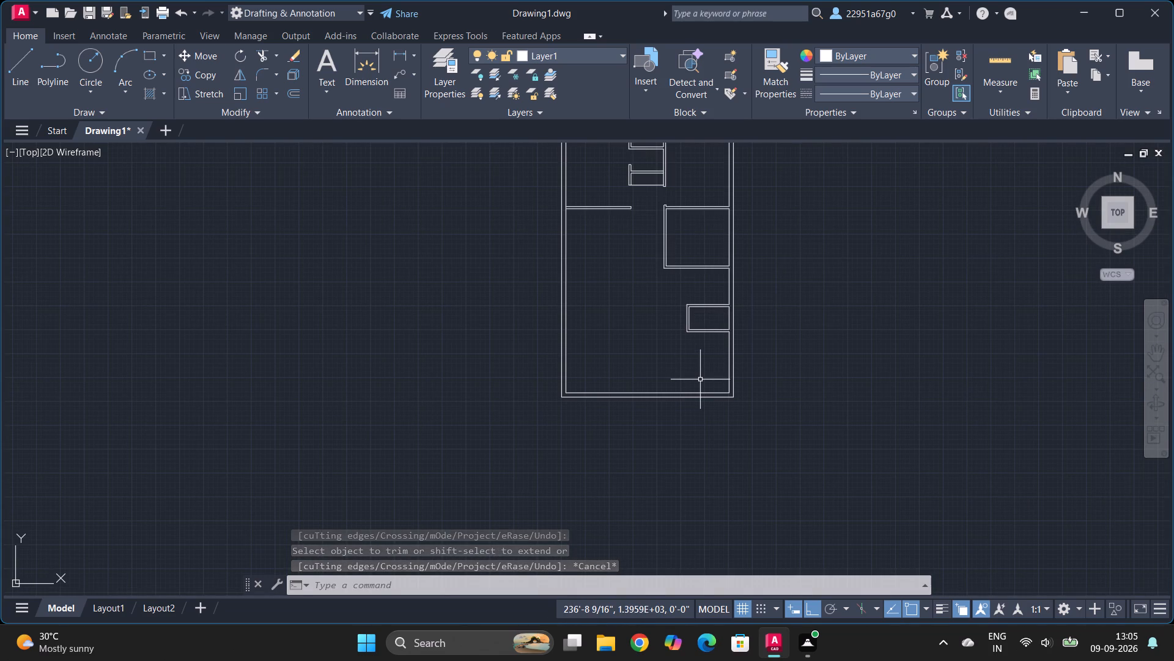
{"action": "key", "text": "o"}
{"action": "key", "text": "Return"}
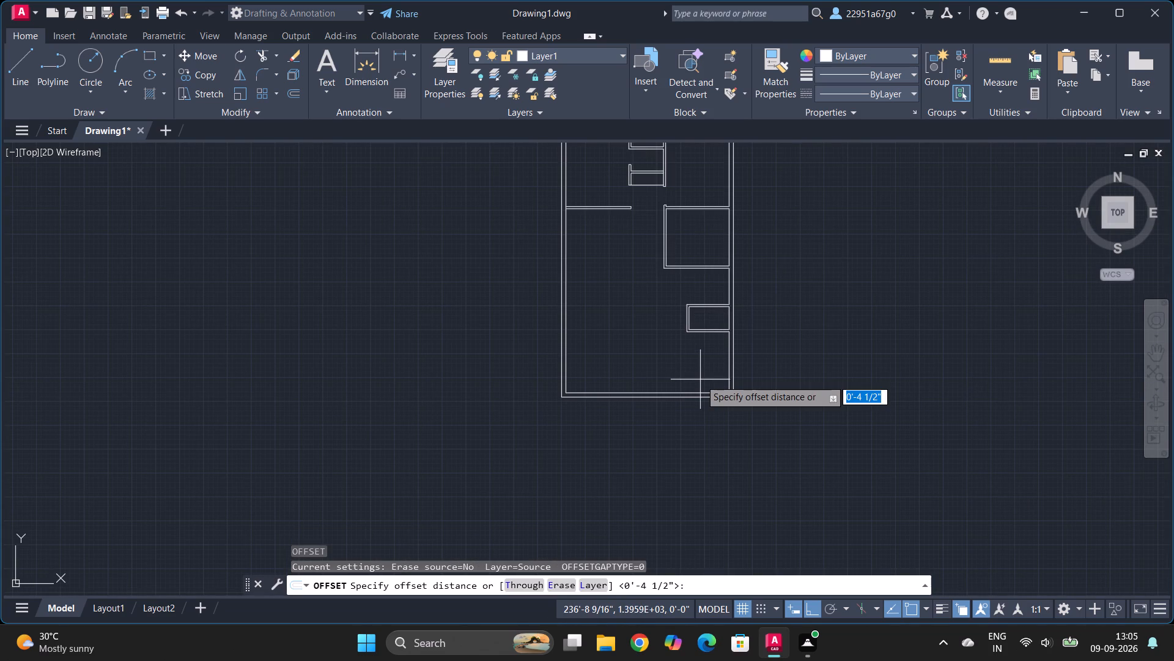
{"action": "type", "text": "11'"}
{"action": "key", "text": "Return"}
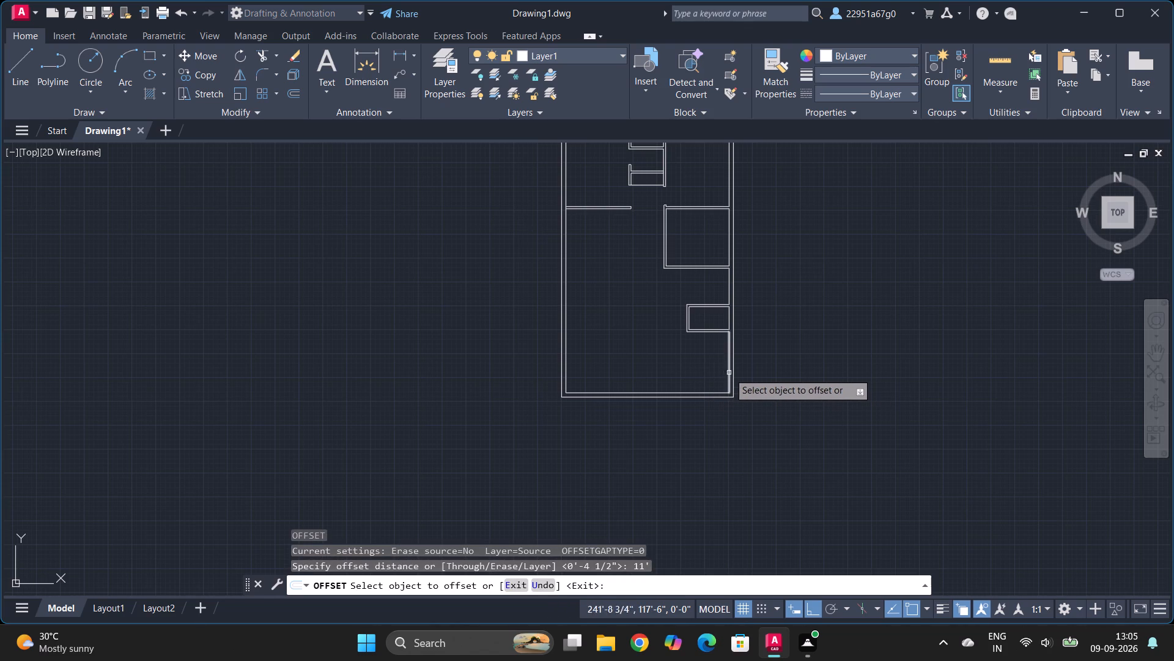
{"action": "left_click", "coordinate": [729, 373]}
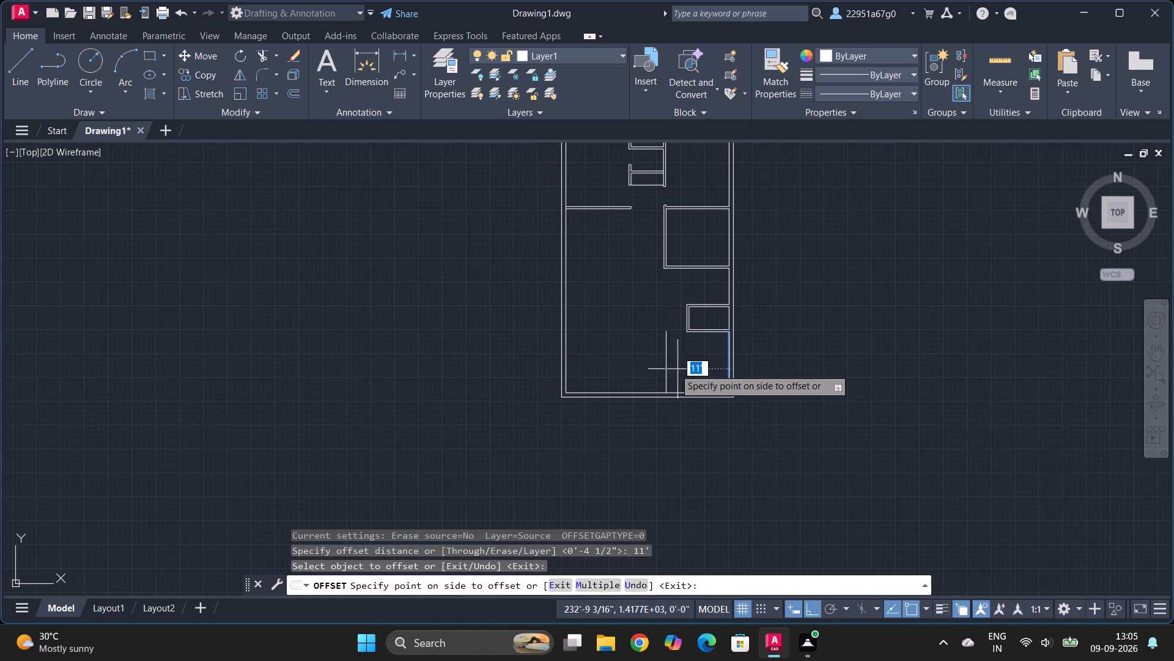
{"action": "left_click", "coordinate": [674, 368]}
{"action": "key", "text": "Escape"}
Offset the new vertical line 4.5" to the left to form the lower partition's thickness.
{"action": "key", "text": "o"}
{"action": "key", "text": "Return"}
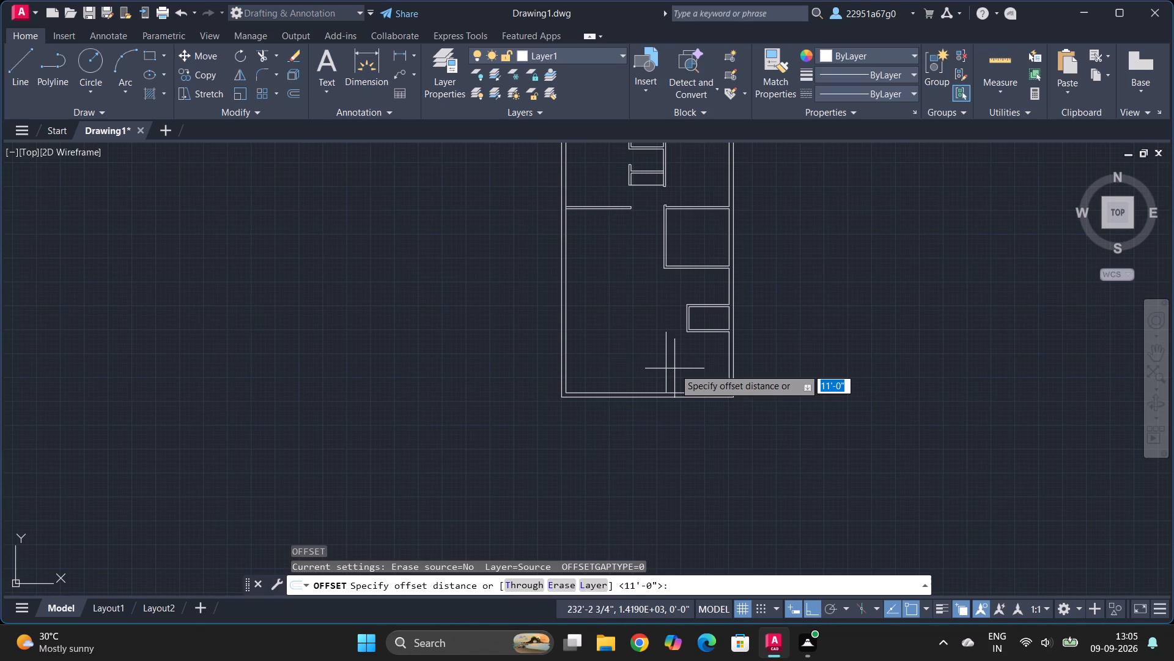
{"action": "type", "text": "4.5"}
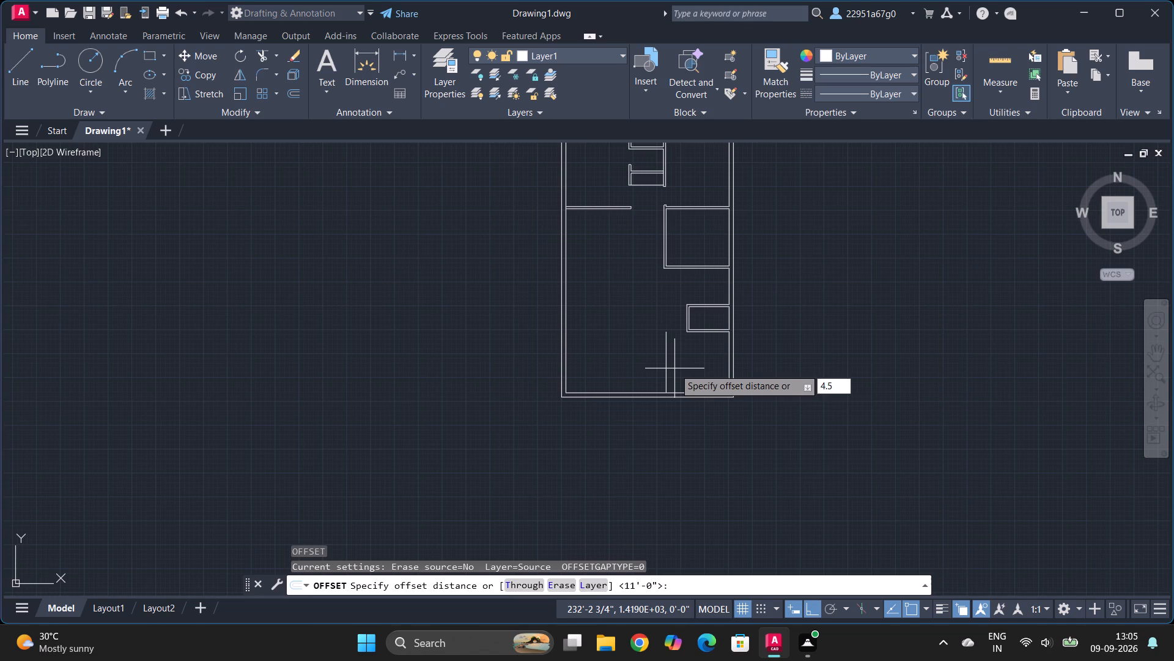
{"action": "key", "text": "shift+quotedbl"}
{"action": "key", "text": "Return"}
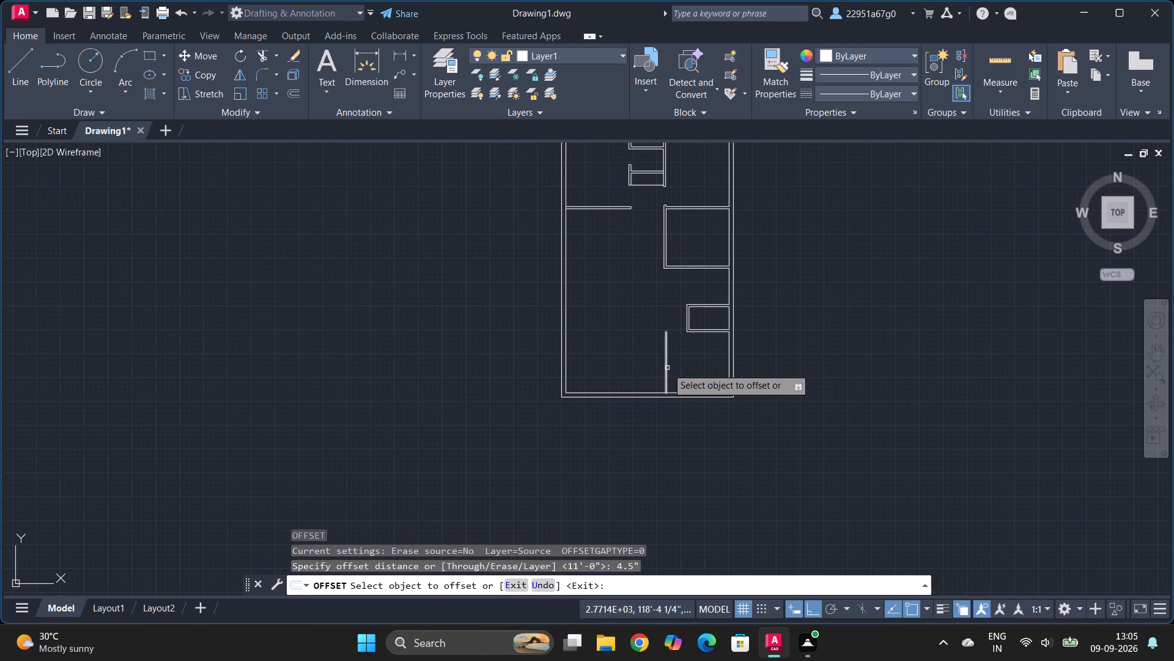
{"action": "left_click", "coordinate": [667, 368]}
{"action": "left_click", "coordinate": [654, 368]}
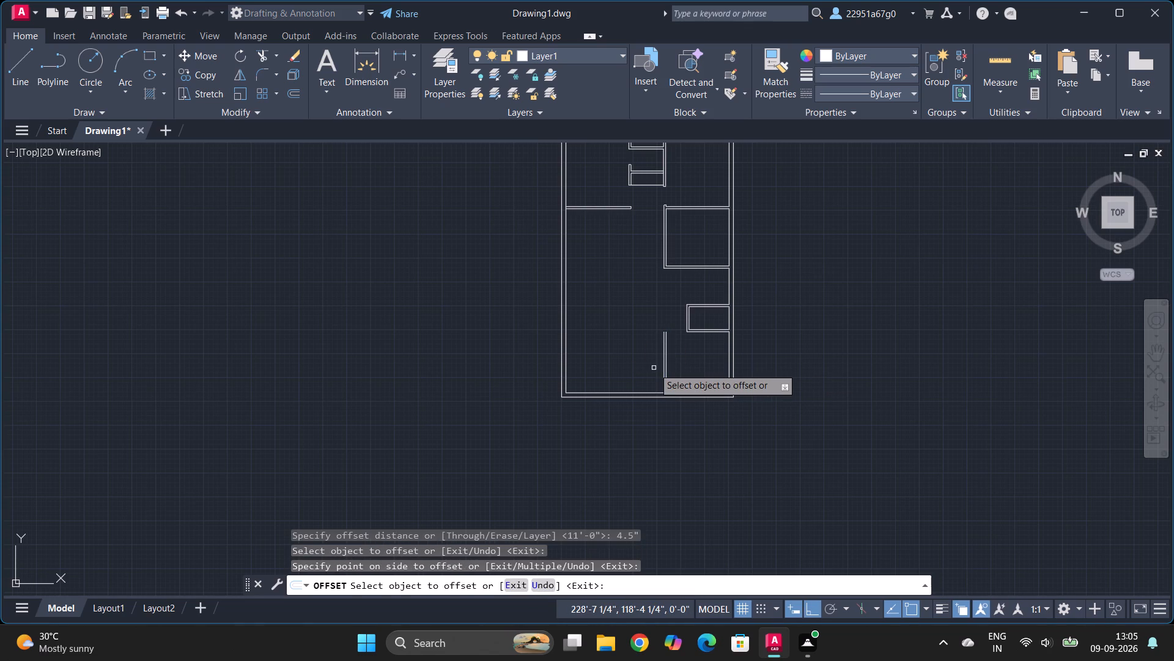
{"action": "key", "text": "Escape"}
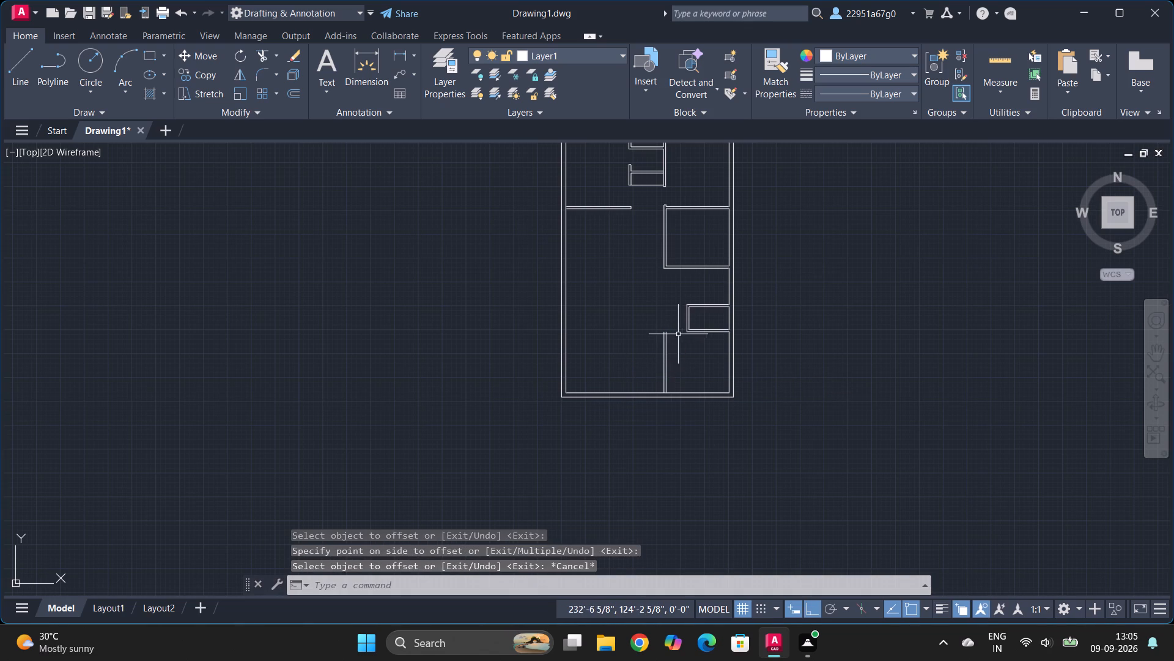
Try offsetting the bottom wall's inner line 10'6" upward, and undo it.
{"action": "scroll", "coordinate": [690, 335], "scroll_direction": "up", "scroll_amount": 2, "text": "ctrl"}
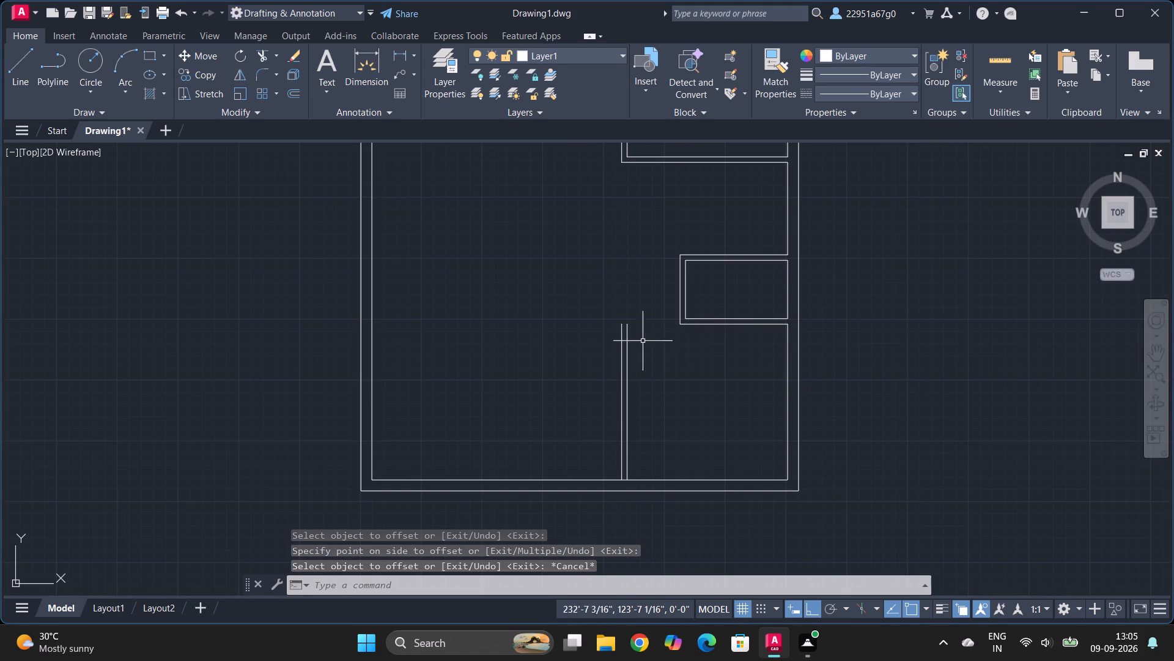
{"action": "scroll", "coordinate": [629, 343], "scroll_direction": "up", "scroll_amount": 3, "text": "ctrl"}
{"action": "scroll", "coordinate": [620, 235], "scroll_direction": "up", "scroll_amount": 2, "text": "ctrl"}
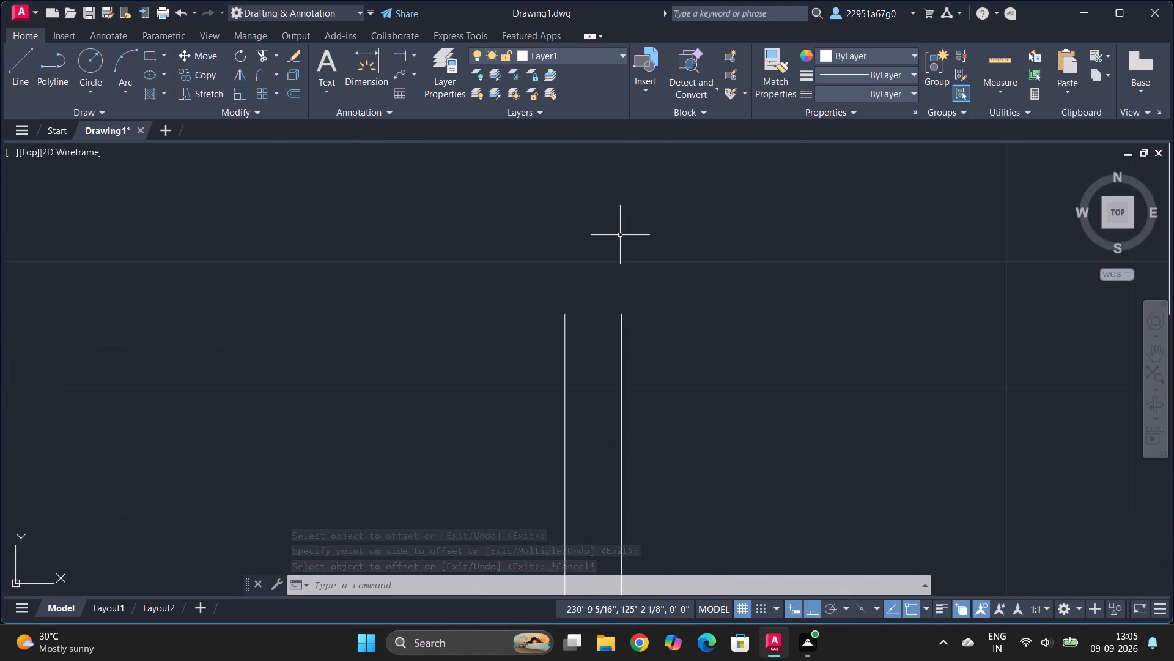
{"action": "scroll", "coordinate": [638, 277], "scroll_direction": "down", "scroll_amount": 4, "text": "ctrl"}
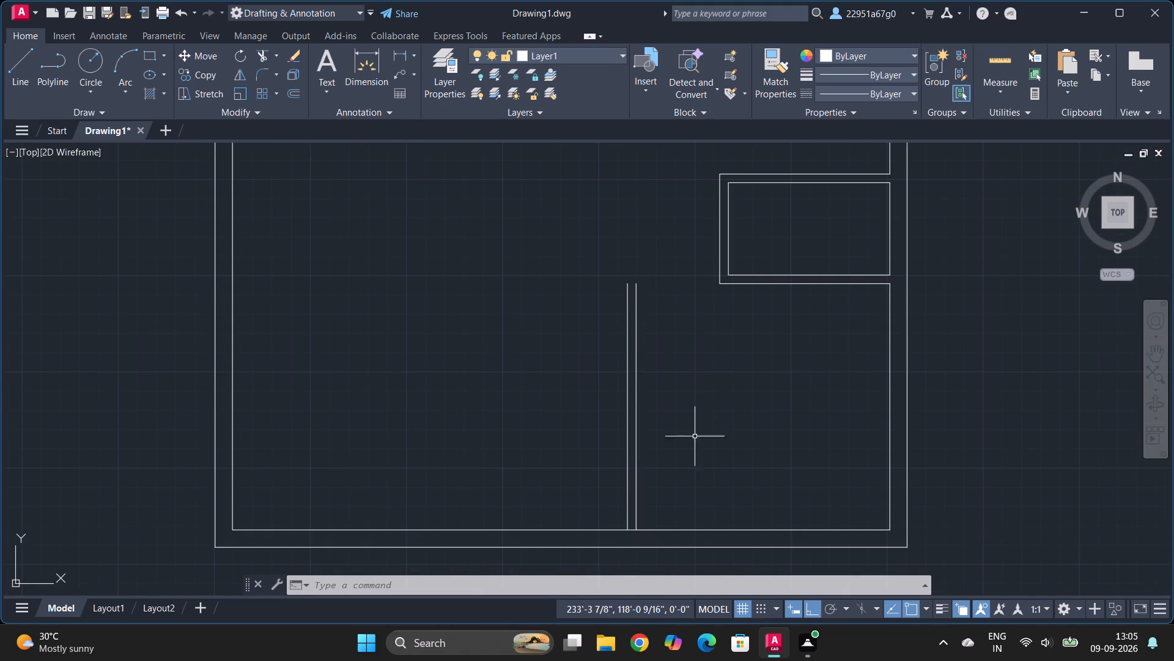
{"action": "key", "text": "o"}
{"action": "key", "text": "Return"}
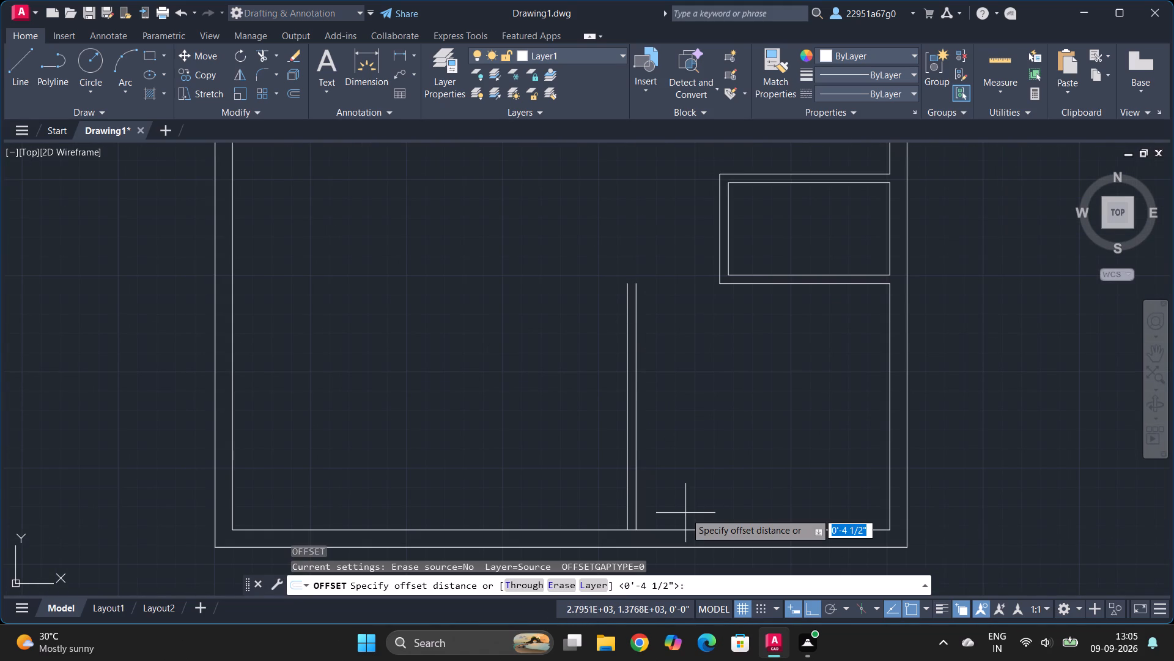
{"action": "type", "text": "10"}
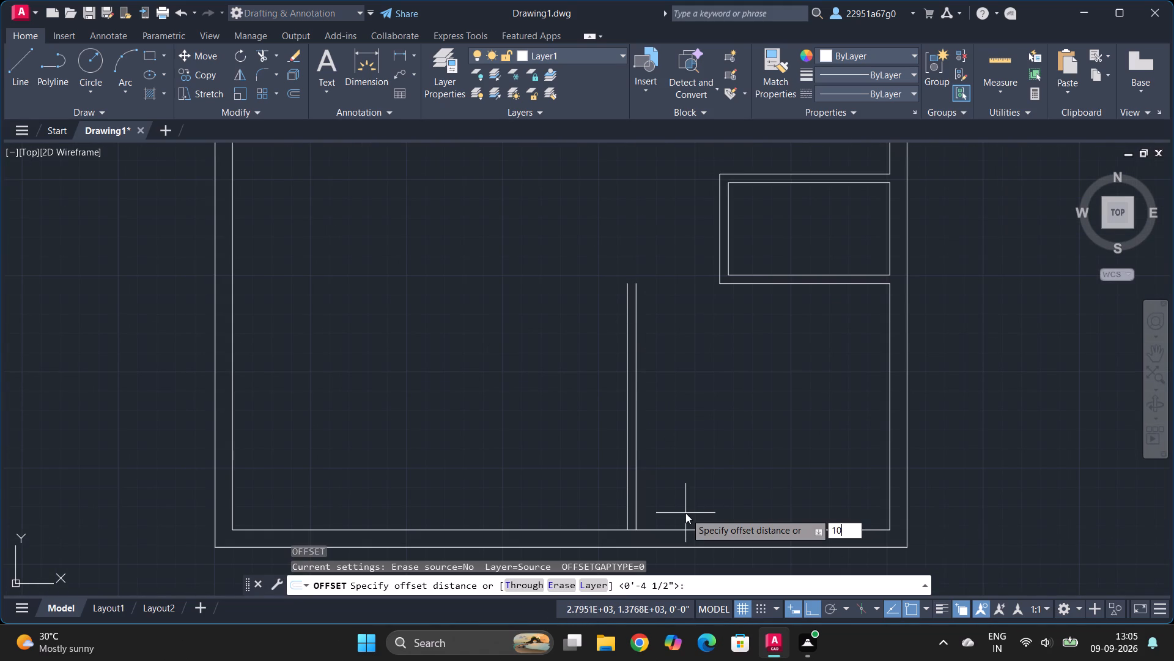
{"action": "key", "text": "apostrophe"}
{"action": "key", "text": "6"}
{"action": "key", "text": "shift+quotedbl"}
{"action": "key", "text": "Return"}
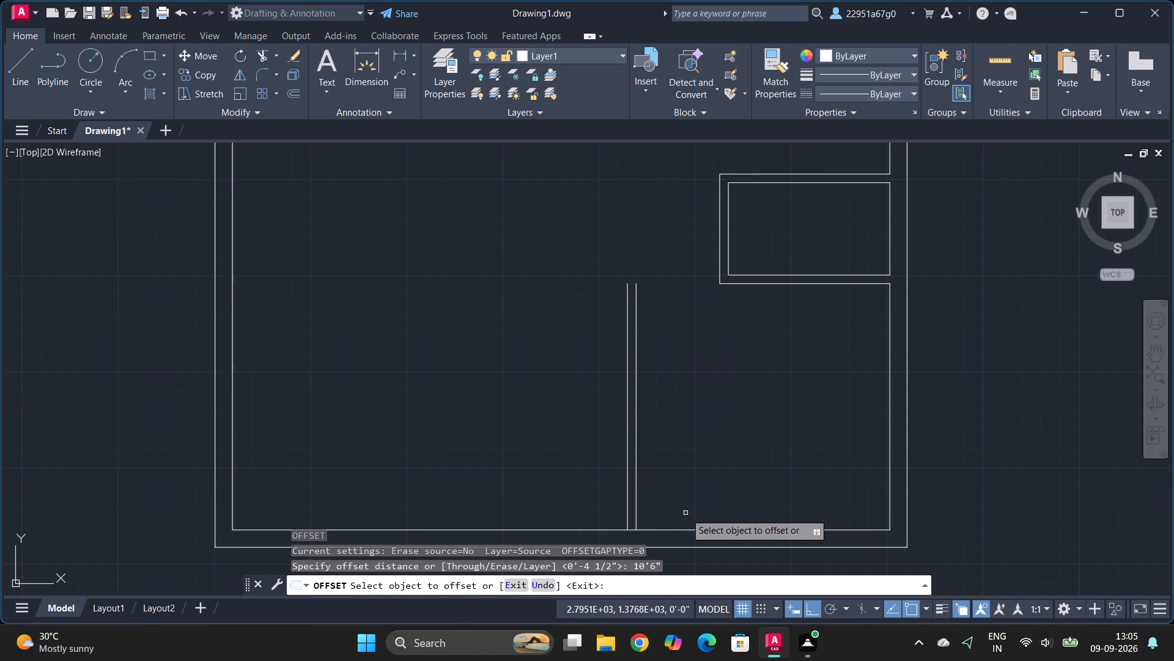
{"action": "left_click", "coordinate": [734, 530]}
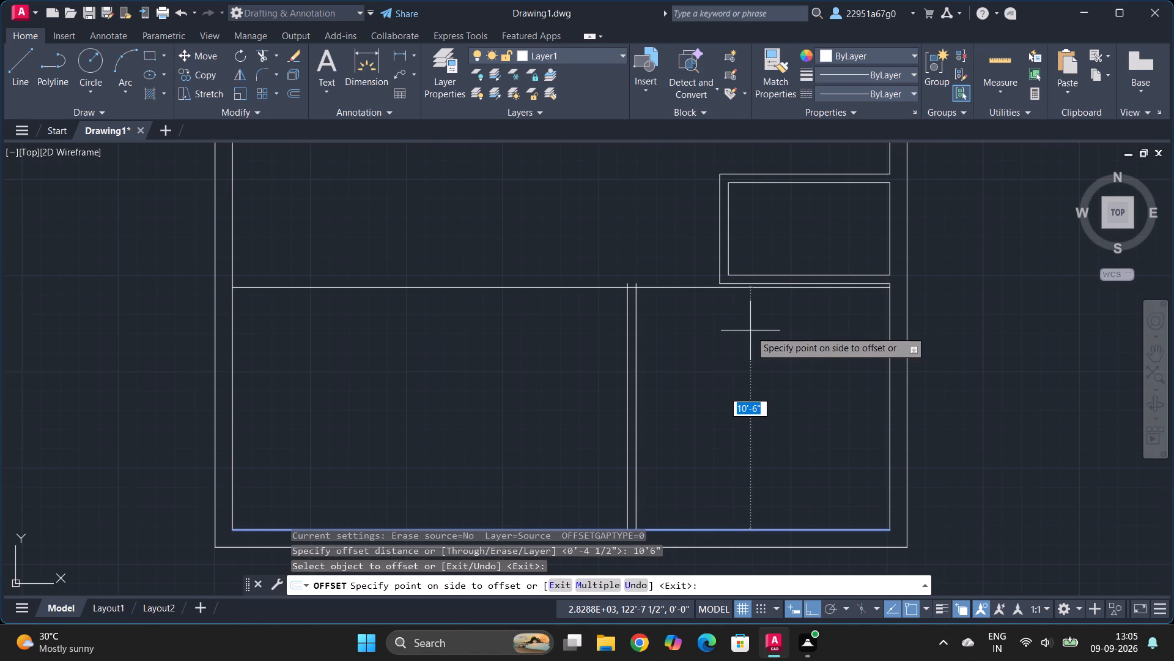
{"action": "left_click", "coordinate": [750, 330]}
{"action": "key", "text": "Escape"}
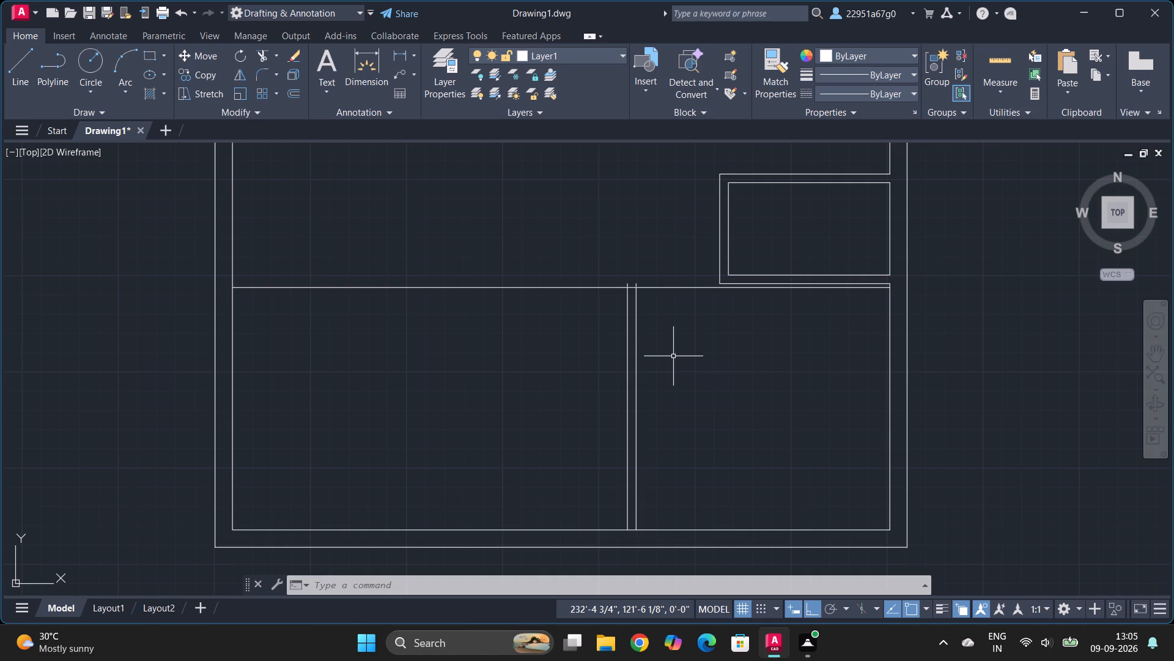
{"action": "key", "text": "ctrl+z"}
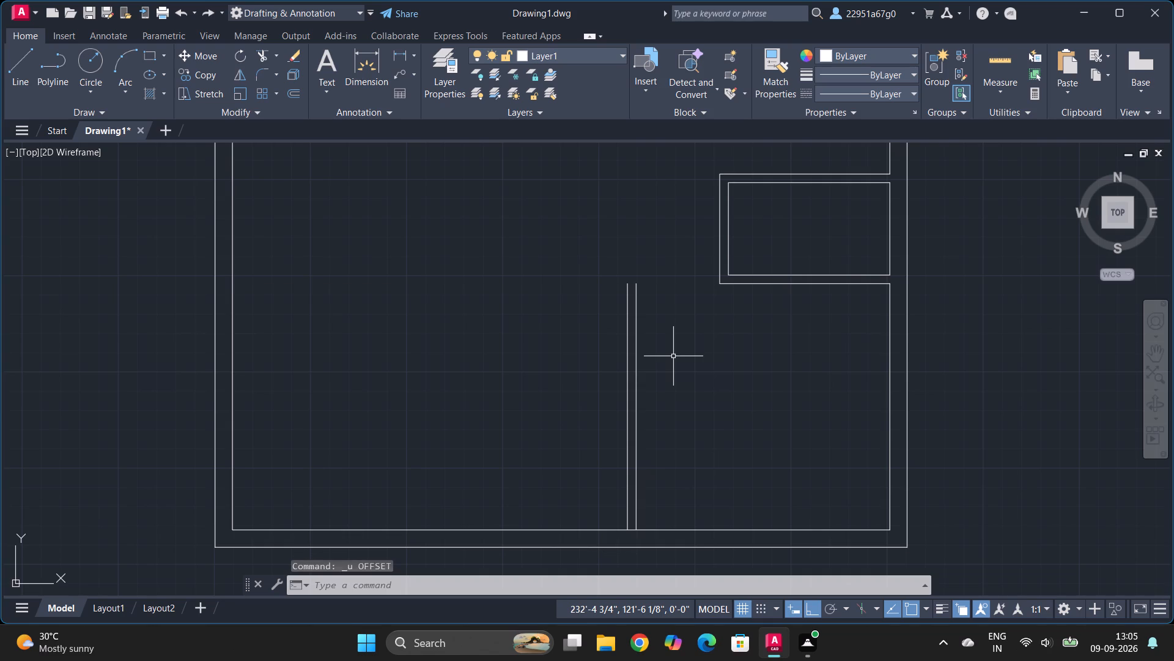
Draw a short horizontal line, about 5" long, rightward from the upper end of the lower partition's right line.
{"action": "key", "text": "l"}
{"action": "key", "text": "Return"}
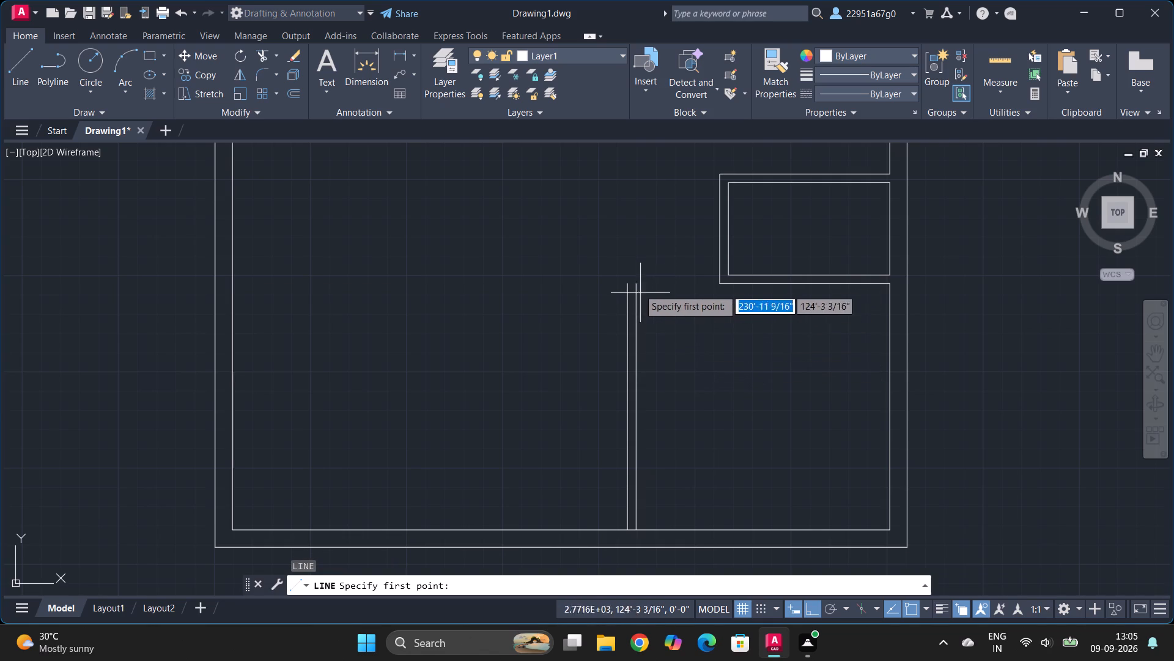
{"action": "left_click", "coordinate": [636, 285]}
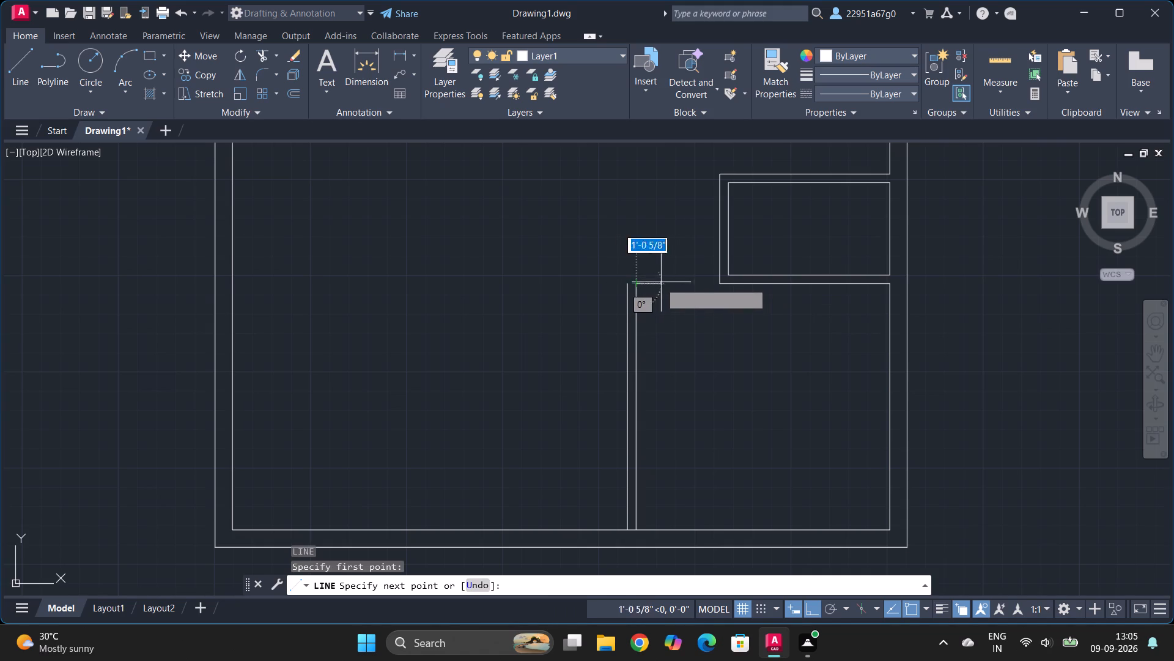
{"action": "left_click", "coordinate": [646, 284]}
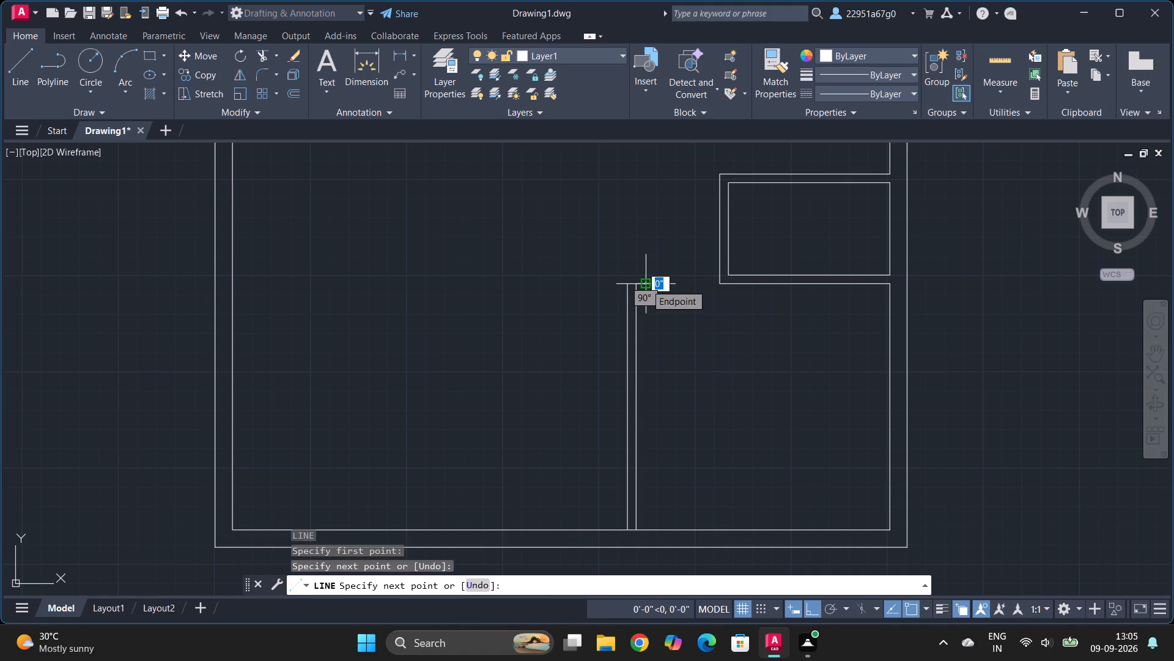
{"action": "key", "text": "Escape"}
Complete the partition's T-shaped end cap with lines about 5" left, 4.5" up, 1'-2" across and down to the right stub's end.
{"action": "key", "text": "l"}
{"action": "key", "text": "Return"}
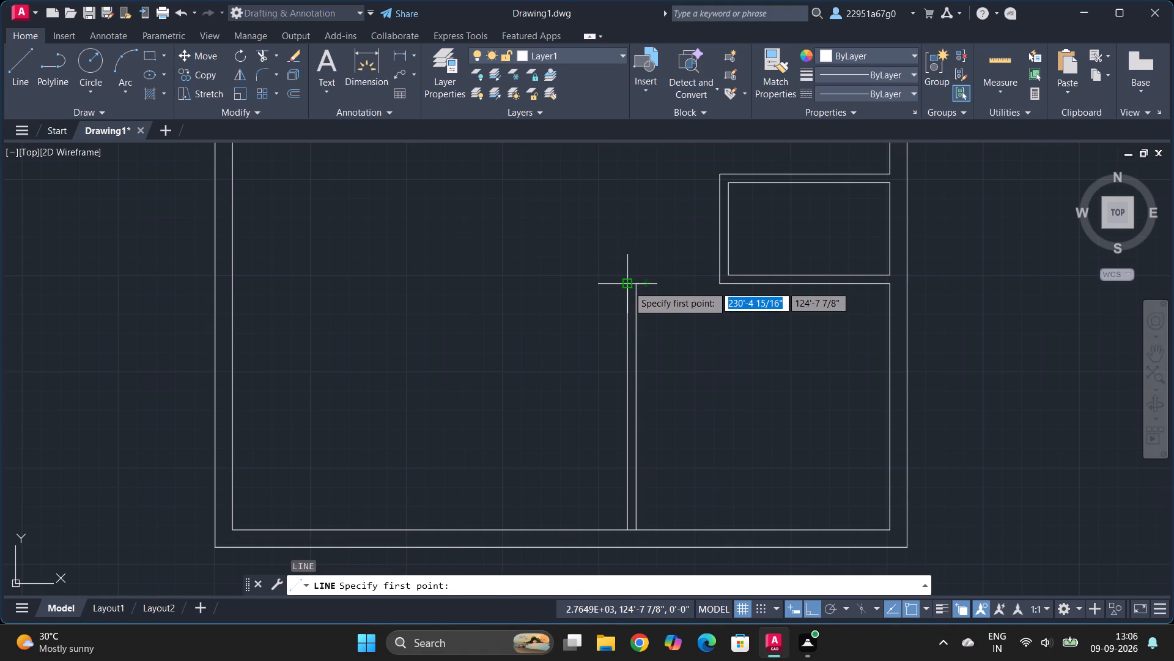
{"action": "left_click_drag", "start_coordinate": [628, 286], "coordinate": [613, 287]}
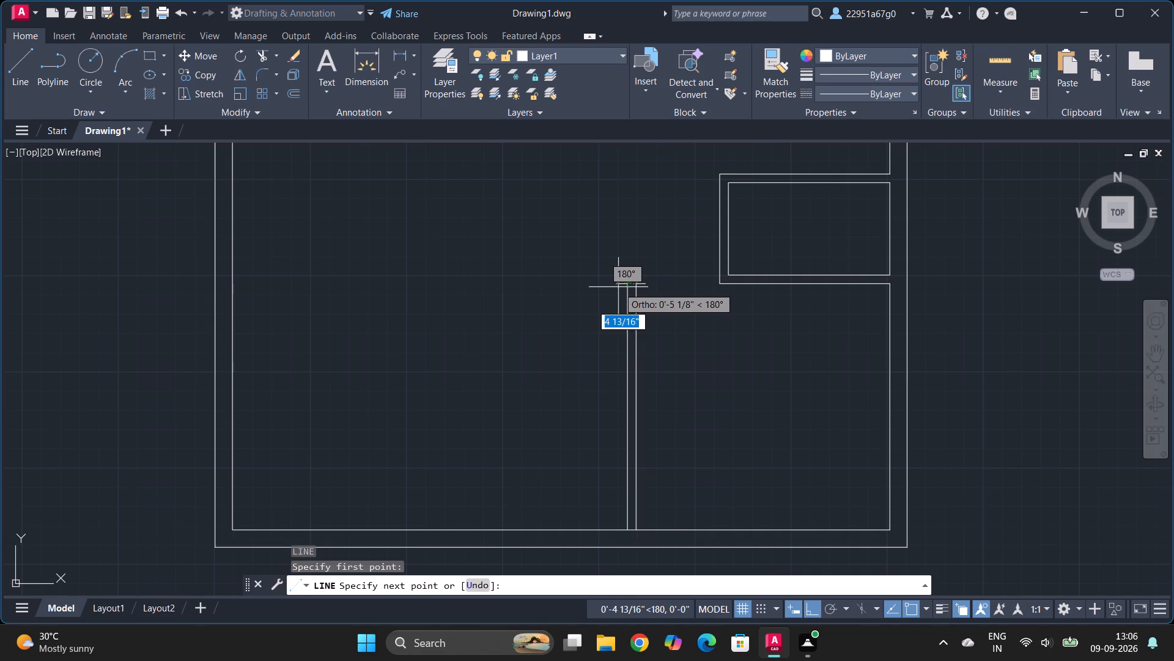
{"action": "left_click_drag", "start_coordinate": [619, 287], "coordinate": [618, 270]}
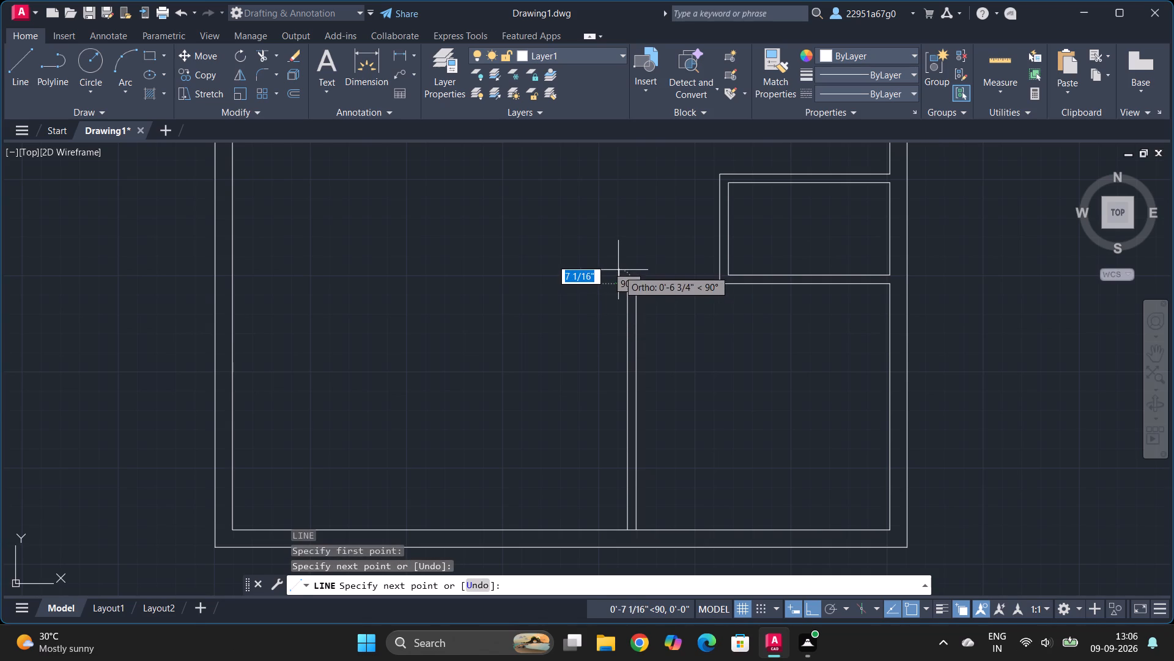
{"action": "left_click_drag", "start_coordinate": [618, 270], "coordinate": [619, 274]}
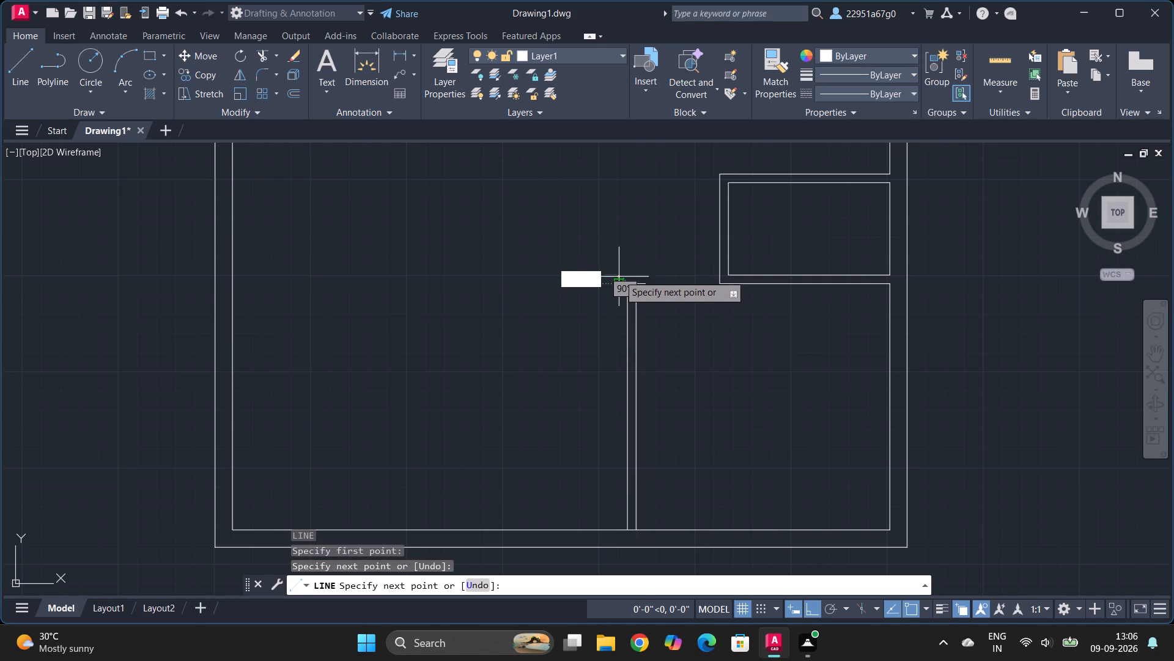
{"action": "left_click_drag", "start_coordinate": [619, 274], "coordinate": [619, 278]}
{"action": "type", "text": "4.5"}
{"action": "key", "text": "shift+quotedbl"}
{"action": "key", "text": "Return"}
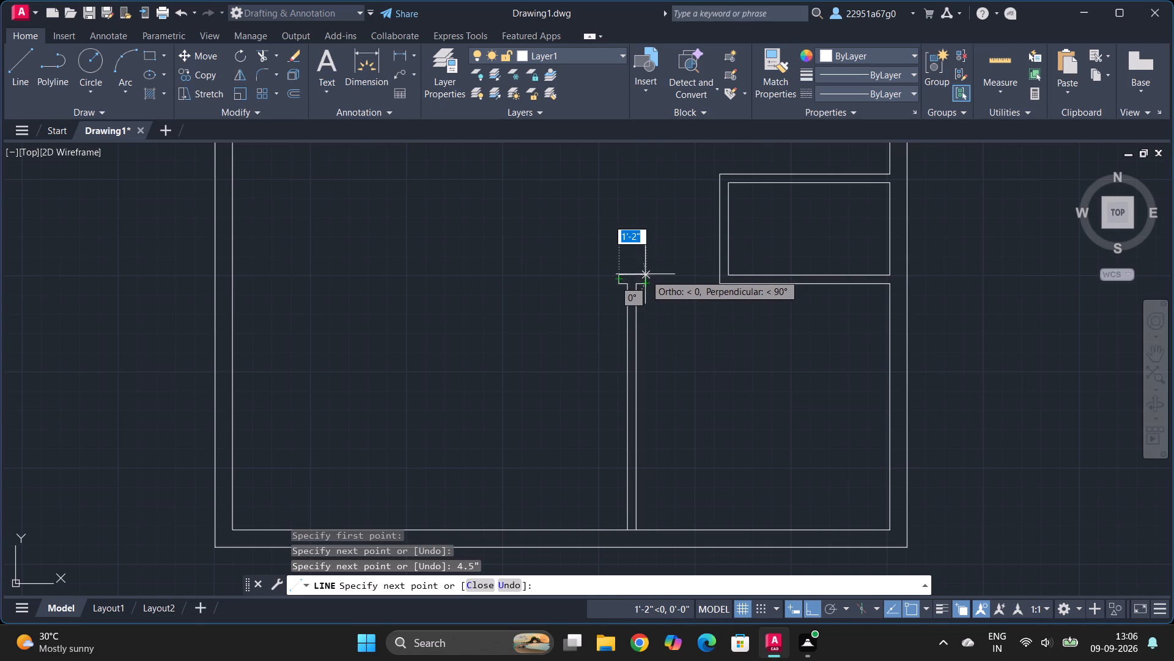
{"action": "left_click_drag", "start_coordinate": [645, 274], "coordinate": [648, 285]}
{"action": "left_click", "coordinate": [648, 285]}
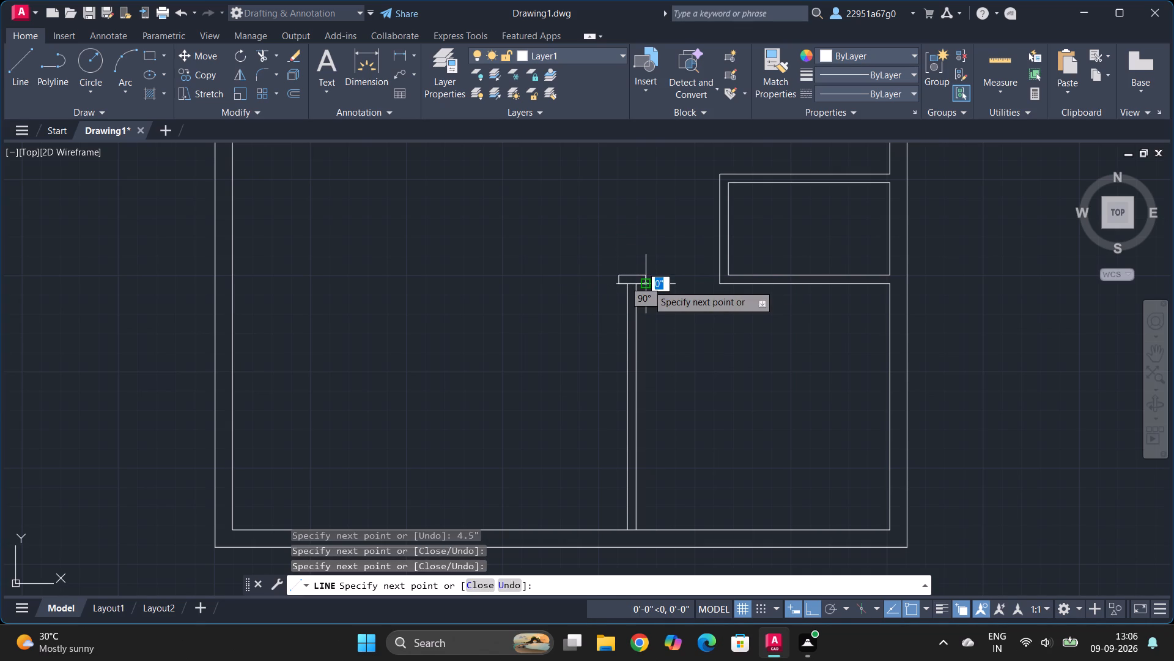
{"action": "key", "text": "Escape"}
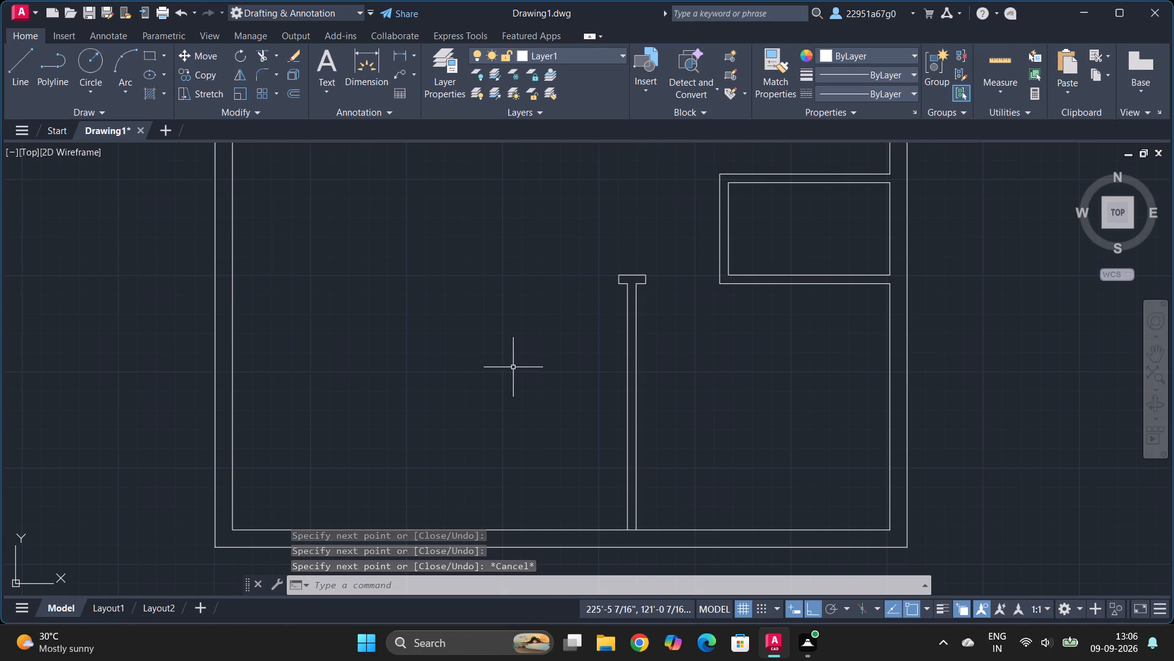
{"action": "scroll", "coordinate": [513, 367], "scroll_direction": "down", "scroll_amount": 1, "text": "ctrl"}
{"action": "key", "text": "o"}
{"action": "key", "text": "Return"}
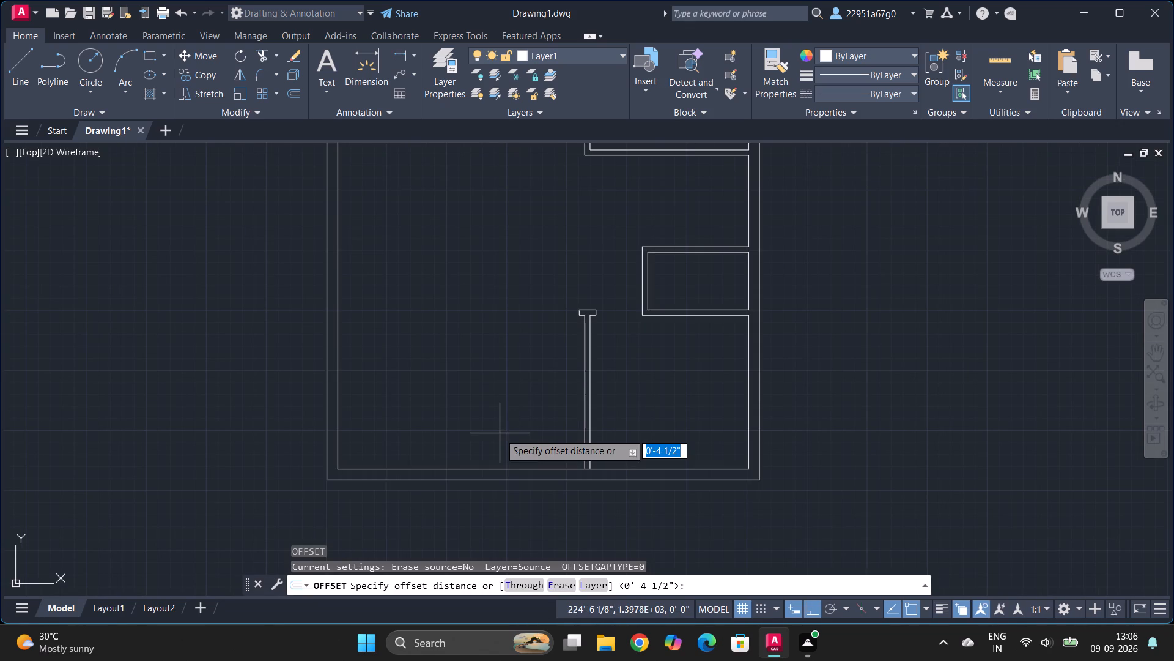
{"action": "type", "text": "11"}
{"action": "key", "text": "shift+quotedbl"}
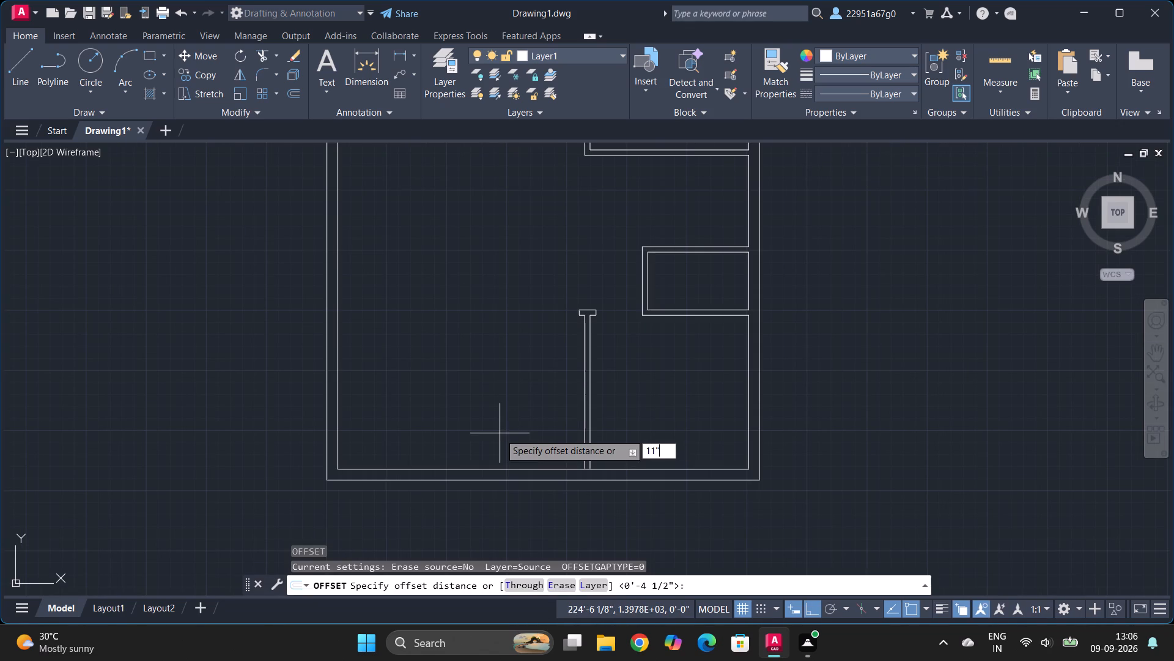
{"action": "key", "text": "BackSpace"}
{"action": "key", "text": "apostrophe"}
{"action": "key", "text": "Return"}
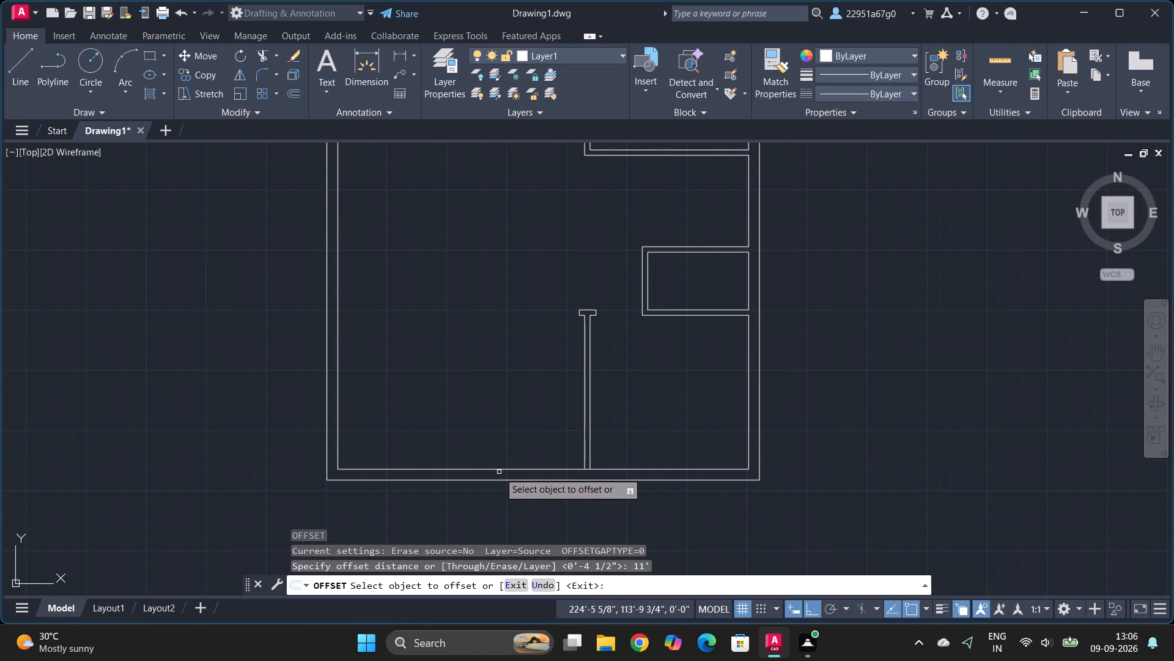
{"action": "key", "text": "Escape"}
Trim the bottom wall's inner line between the lower partition's two vertical lines to open the wall junction.
{"action": "type", "text": "tr"}
{"action": "key", "text": "Return"}
{"action": "scroll", "coordinate": [596, 471], "scroll_direction": "up", "scroll_amount": 3, "text": "ctrl"}
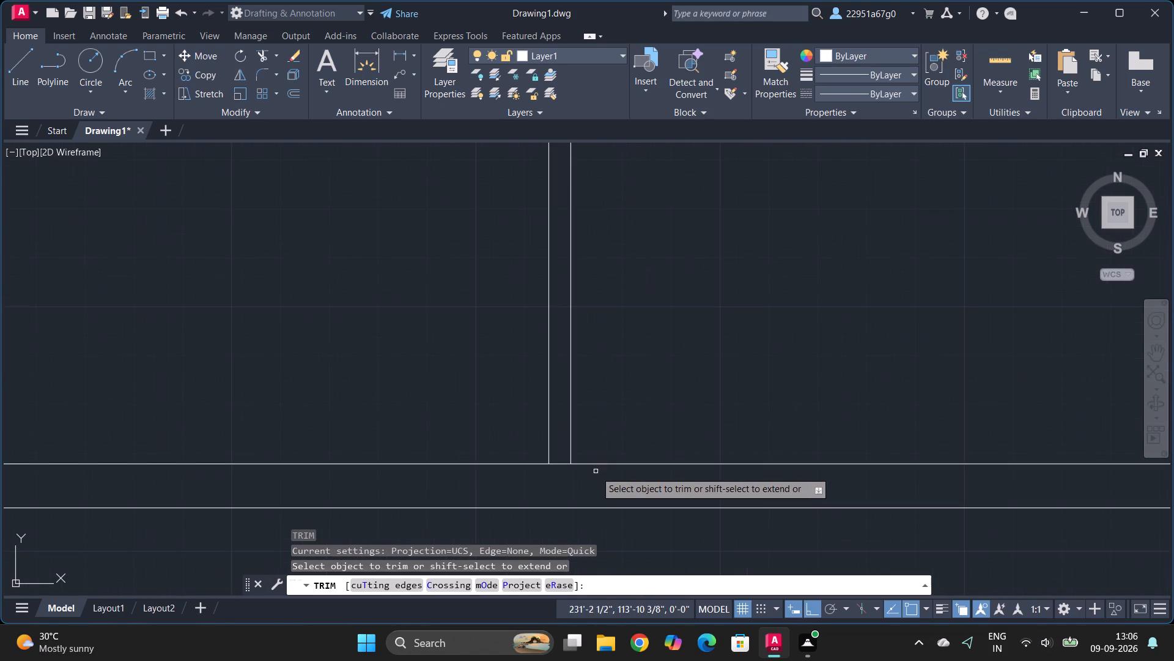
{"action": "left_click", "coordinate": [561, 454]}
{"action": "left_click", "coordinate": [561, 478]}
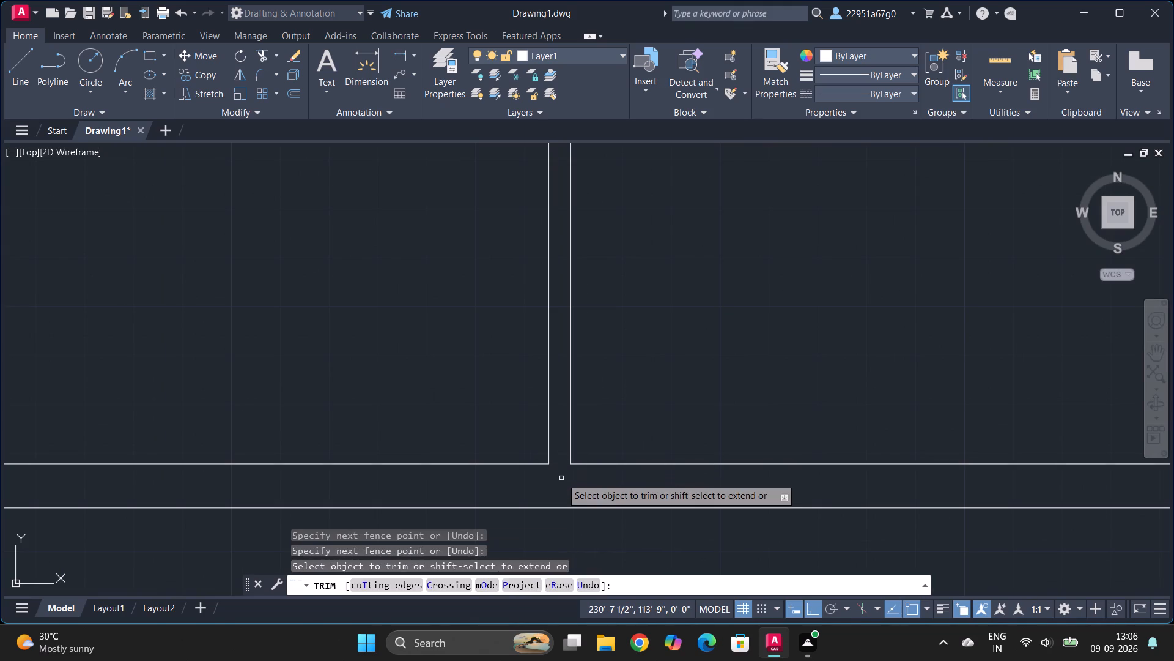
{"action": "key", "text": "Escape"}
Offset the bottom wall's inner line, left of the lower partition, 11' upward.
{"action": "key", "text": "o"}
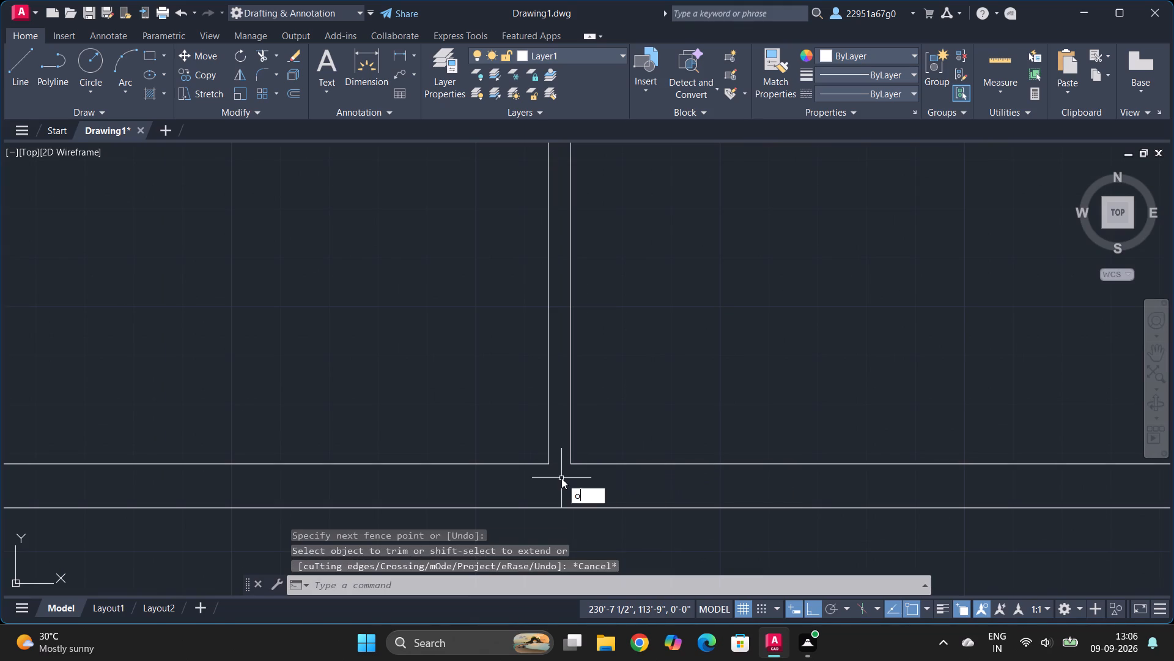
{"action": "key", "text": "Return"}
{"action": "type", "text": "11'"}
{"action": "key", "text": "Return"}
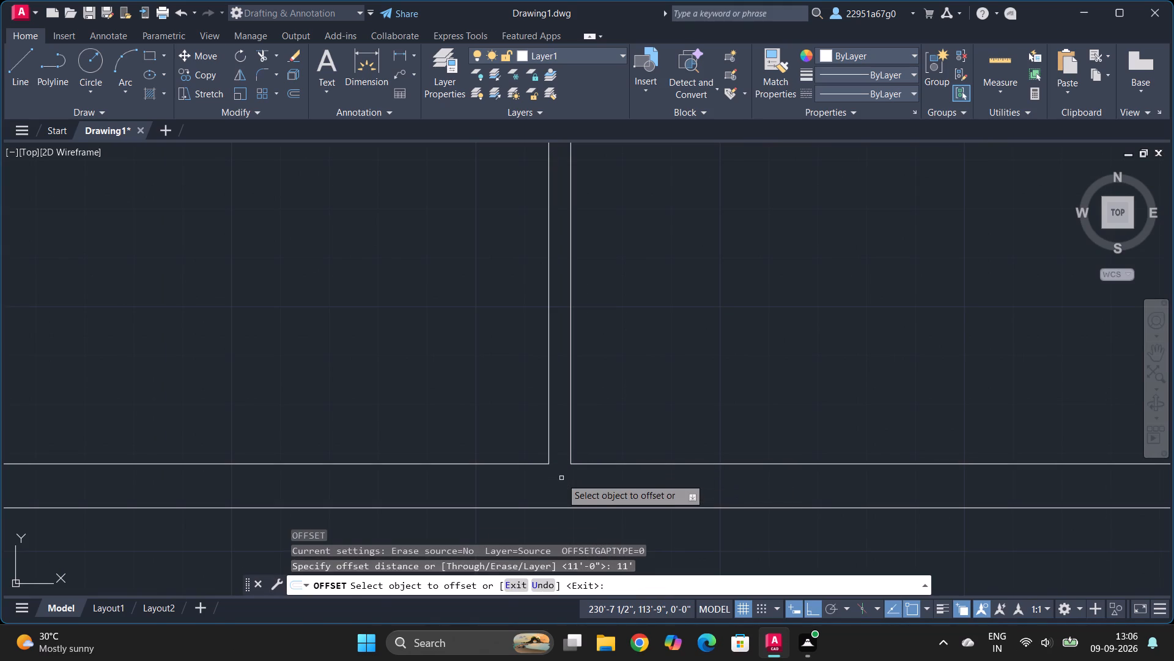
{"action": "left_click", "coordinate": [497, 461]}
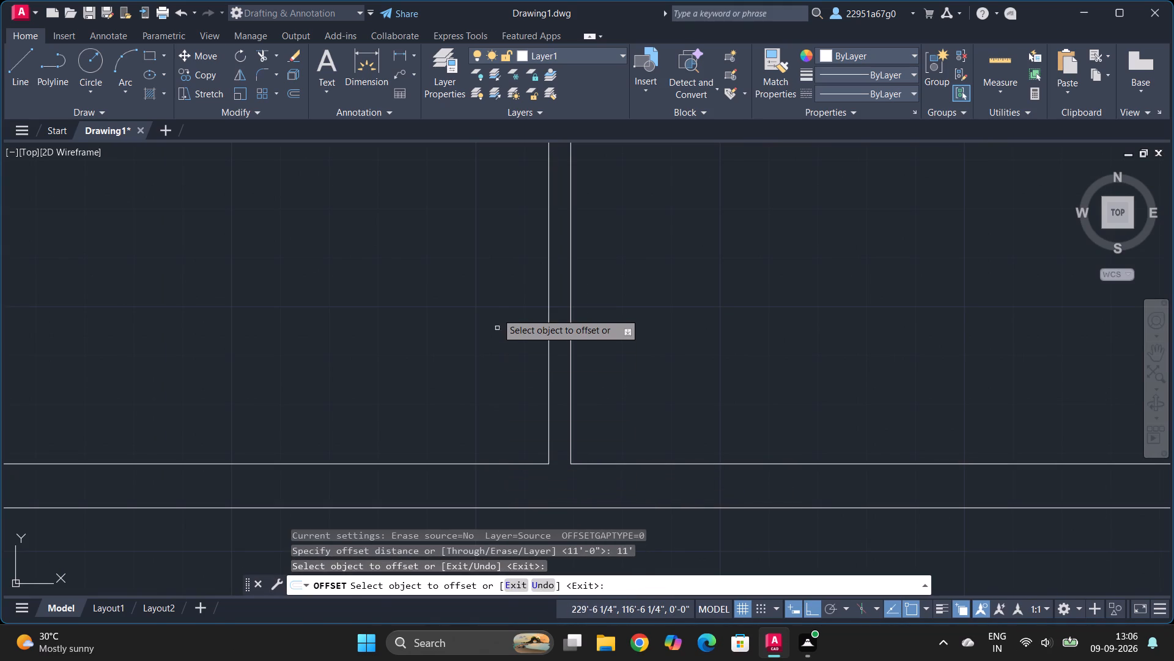
{"action": "scroll", "coordinate": [497, 313], "scroll_direction": "down", "scroll_amount": 4, "text": "ctrl"}
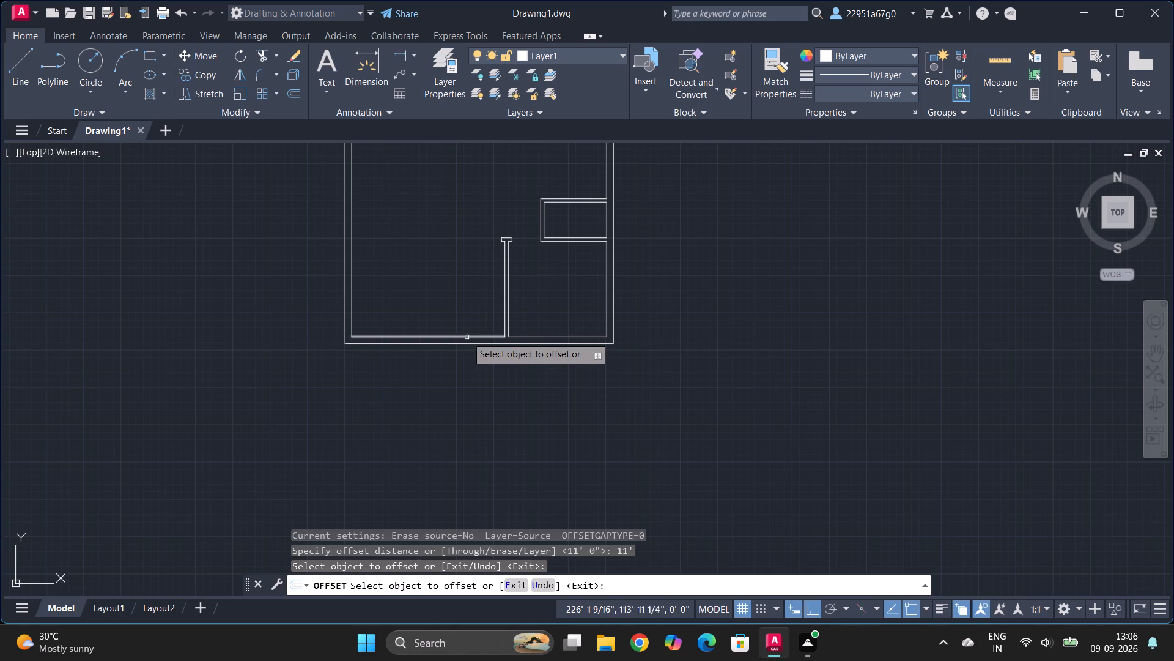
{"action": "left_click", "coordinate": [467, 335]}
{"action": "left_click", "coordinate": [462, 256]}
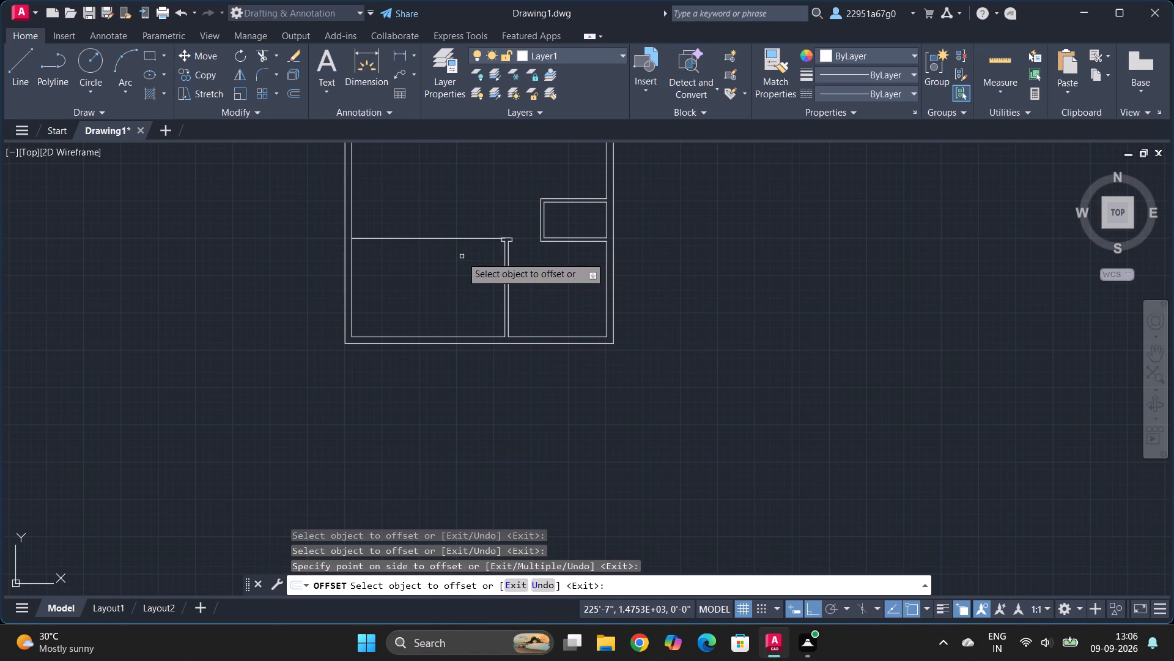
{"action": "key", "text": "Escape"}
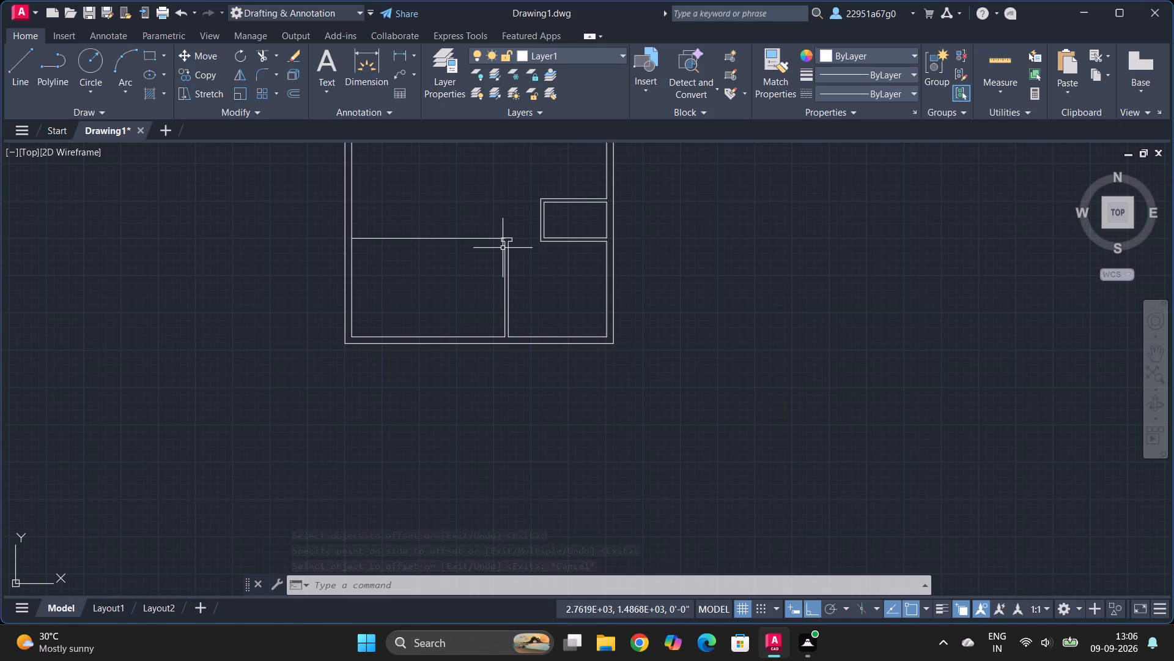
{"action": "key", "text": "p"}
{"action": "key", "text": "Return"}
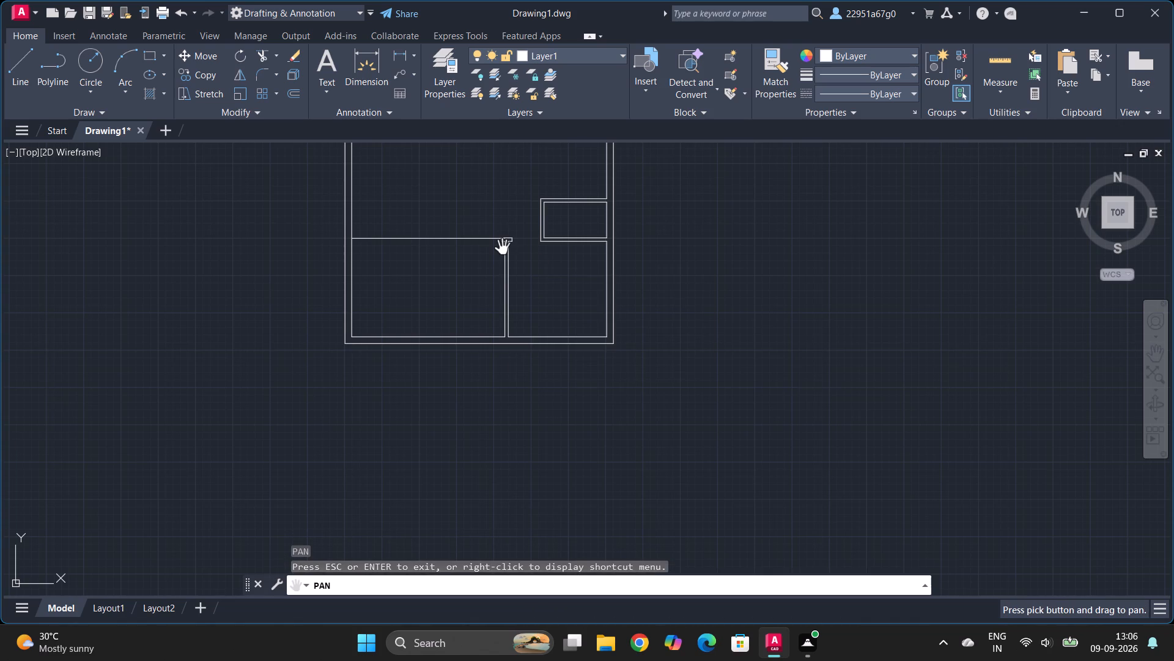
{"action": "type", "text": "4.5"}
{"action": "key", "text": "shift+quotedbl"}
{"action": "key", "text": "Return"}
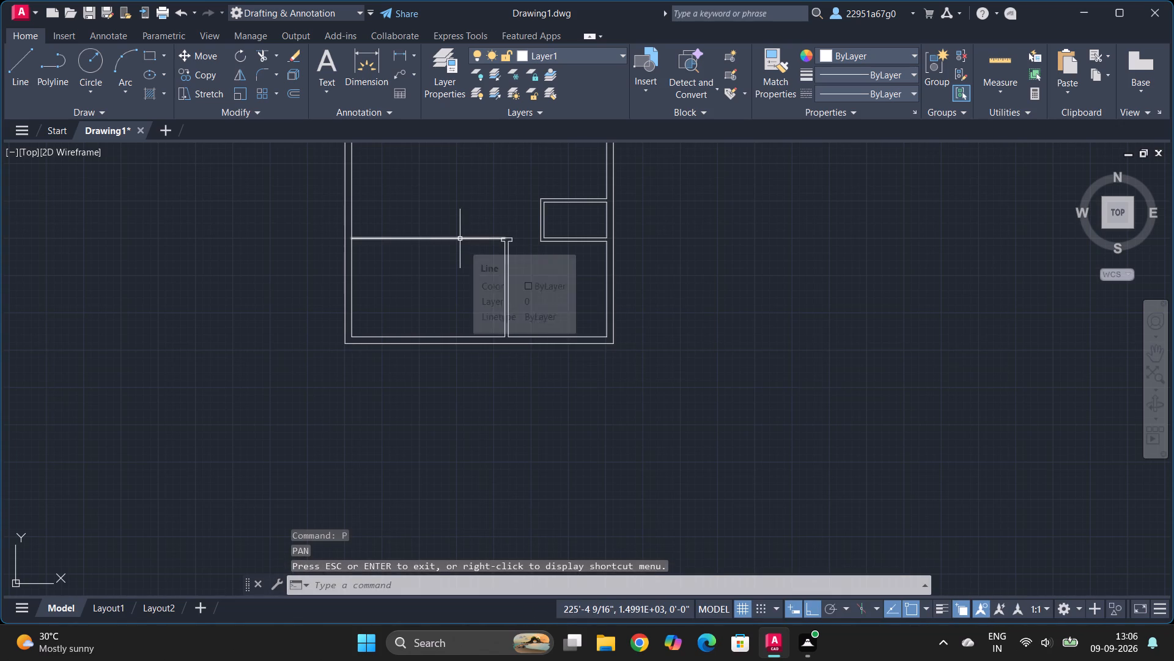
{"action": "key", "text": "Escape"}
Offset the new horizontal line 4.5" downward to form the lower-left room's partition thickness.
{"action": "key", "text": "o"}
{"action": "key", "text": "Return"}
{"action": "type", "text": "4.5\""}
{"action": "key", "text": "Return"}
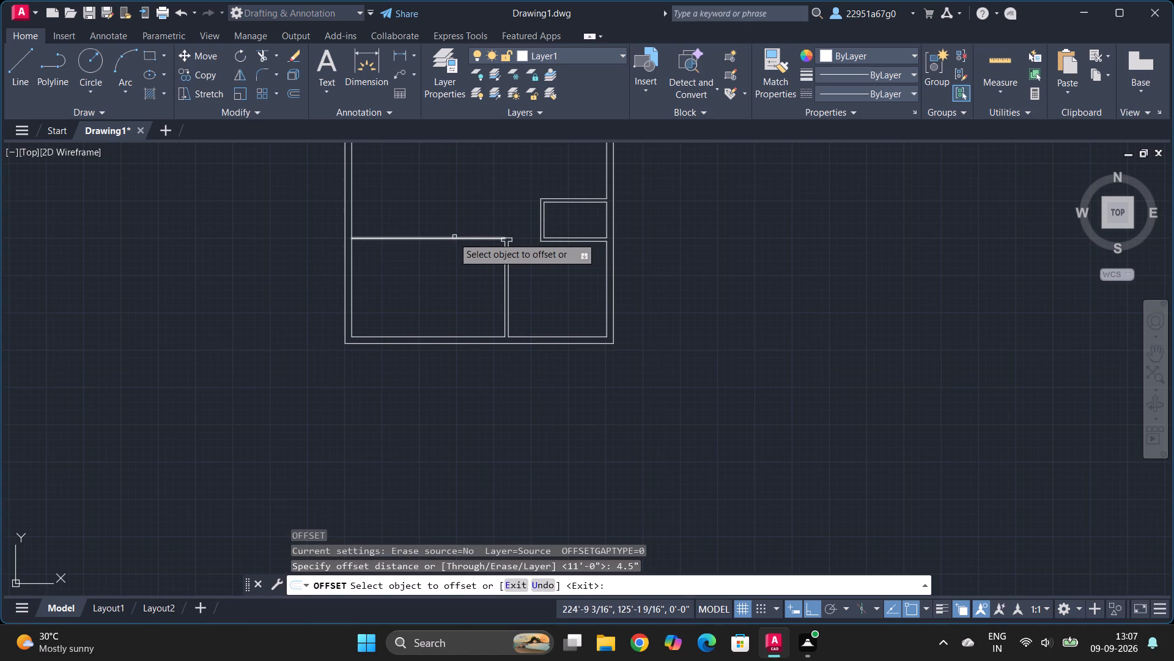
{"action": "left_click", "coordinate": [453, 237]}
{"action": "left_click", "coordinate": [454, 251]}
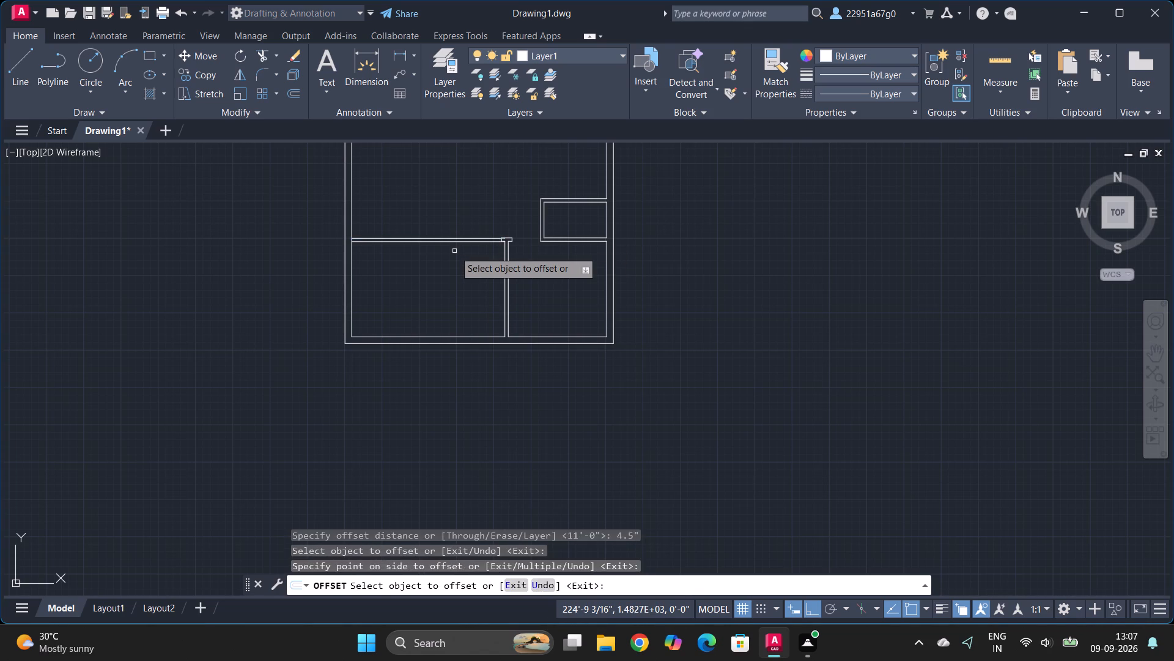
{"action": "key", "text": "Escape"}
Draw a short vertical line across the new horizontal partition, well left of the T-shaped cap, to close the wall end.
{"action": "key", "text": "l"}
{"action": "key", "text": "Return"}
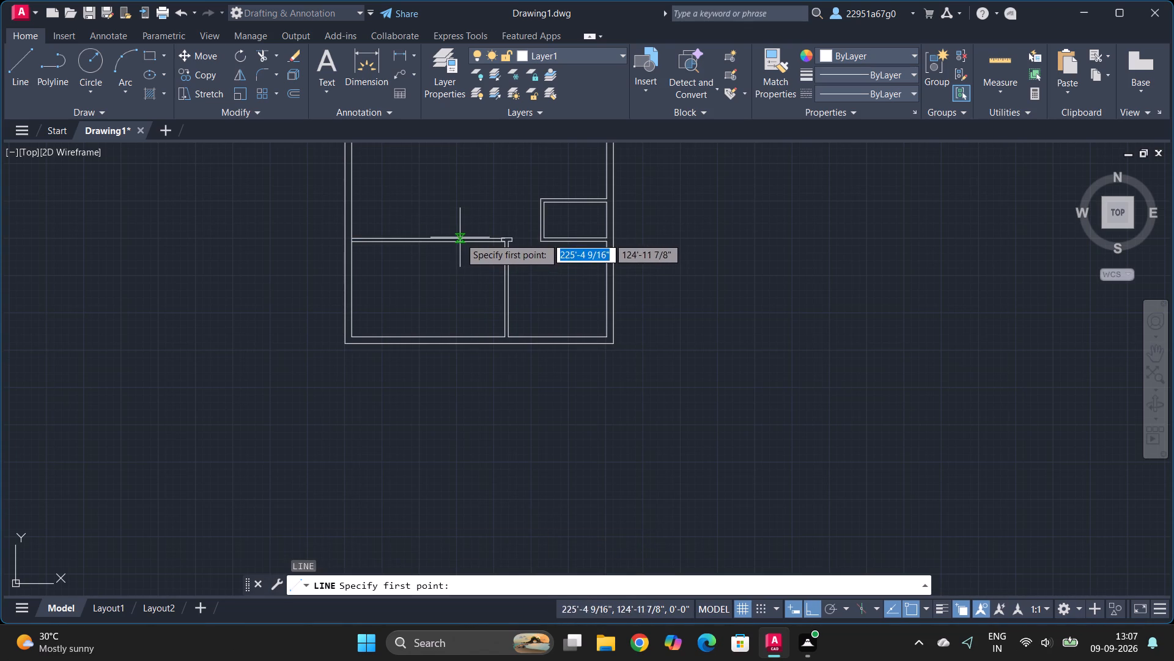
{"action": "scroll", "coordinate": [460, 237], "scroll_direction": "up", "scroll_amount": 4, "text": "ctrl"}
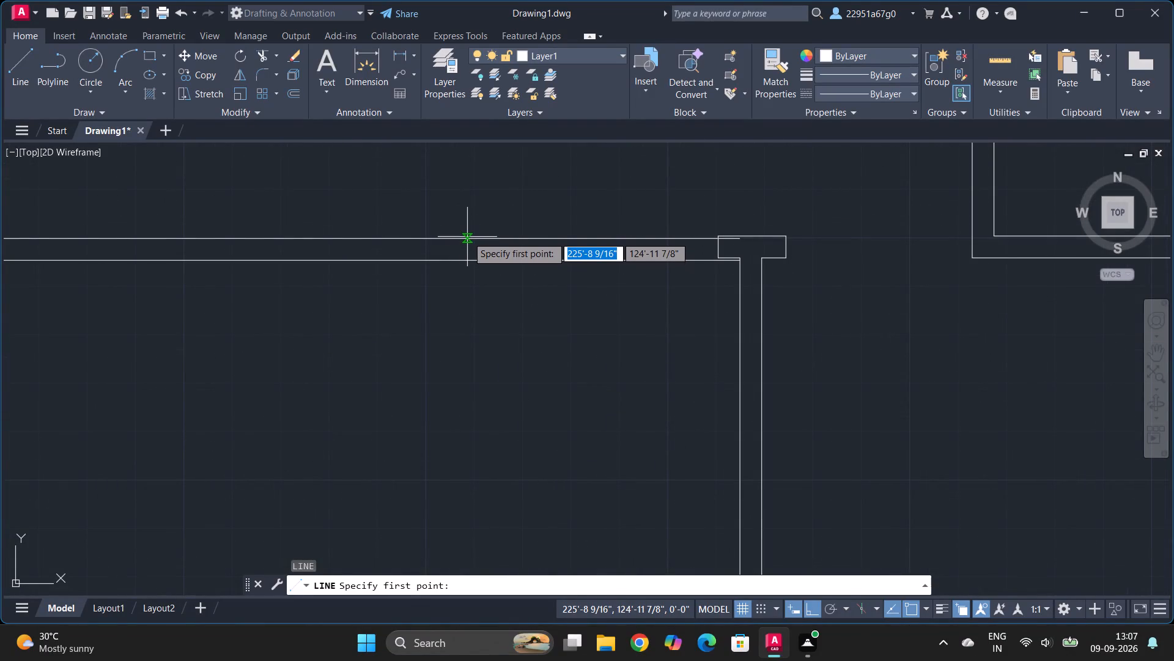
{"action": "left_click", "coordinate": [468, 240]}
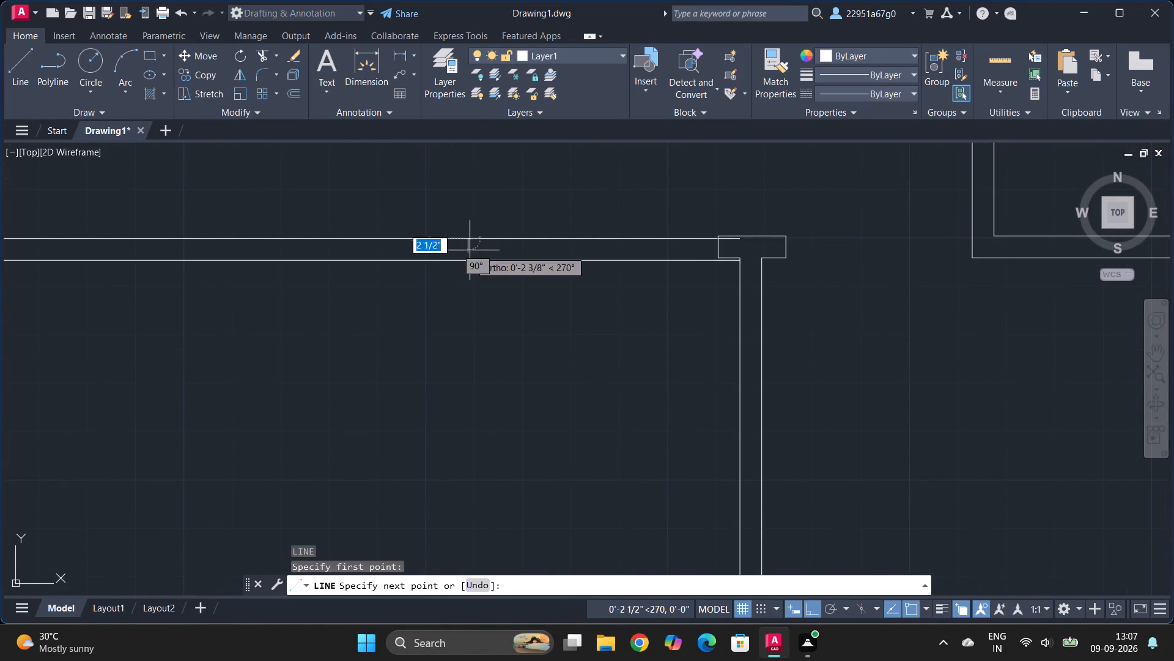
{"action": "left_click", "coordinate": [471, 258]}
{"action": "key", "text": "Escape"}
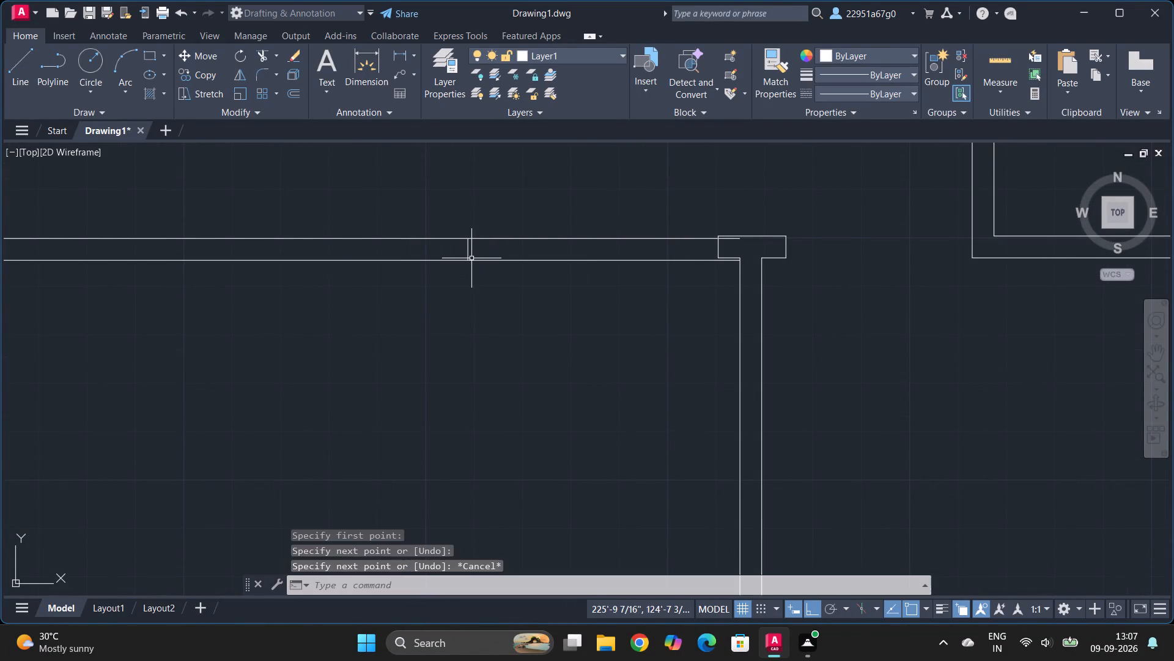
Trim both partition lines between the short vertical line and the T-shaped cap, and remove the leftover line inside the cap.
{"action": "type", "text": "tr"}
{"action": "key", "text": "Return"}
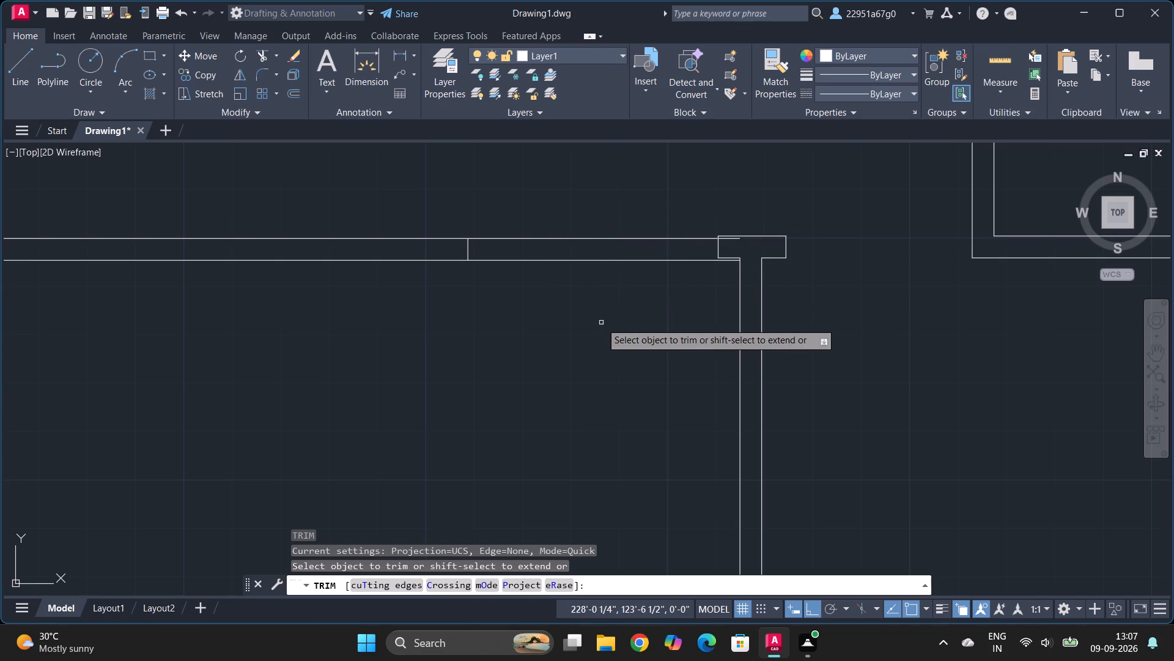
{"action": "left_click", "coordinate": [615, 195]}
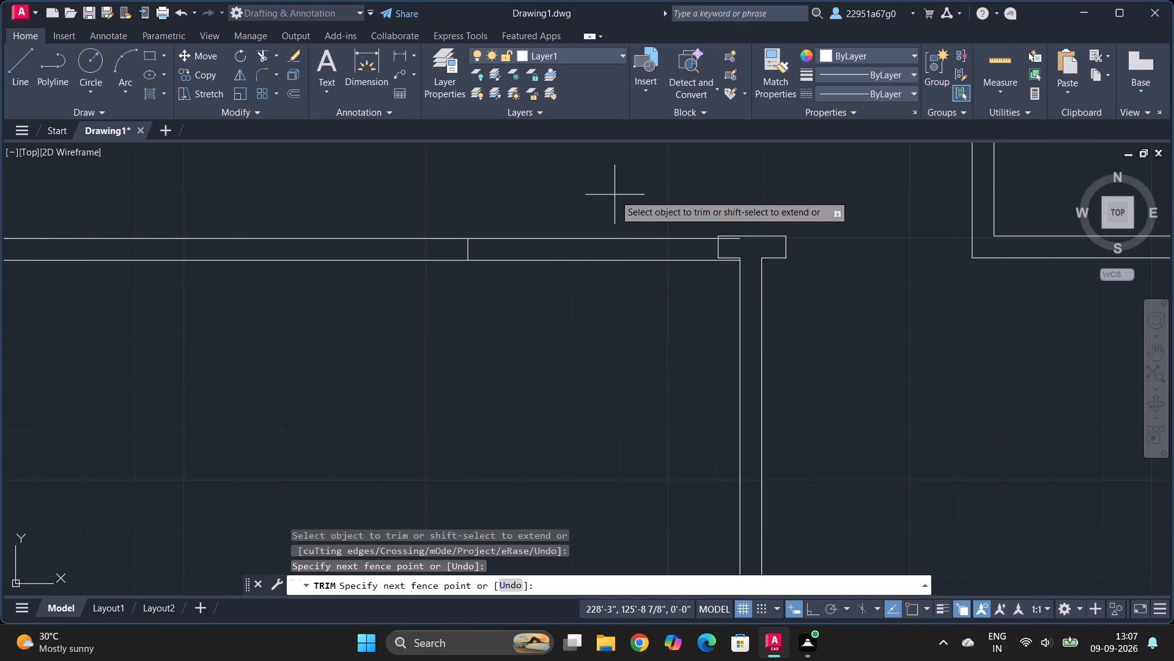
{"action": "left_click", "coordinate": [630, 311]}
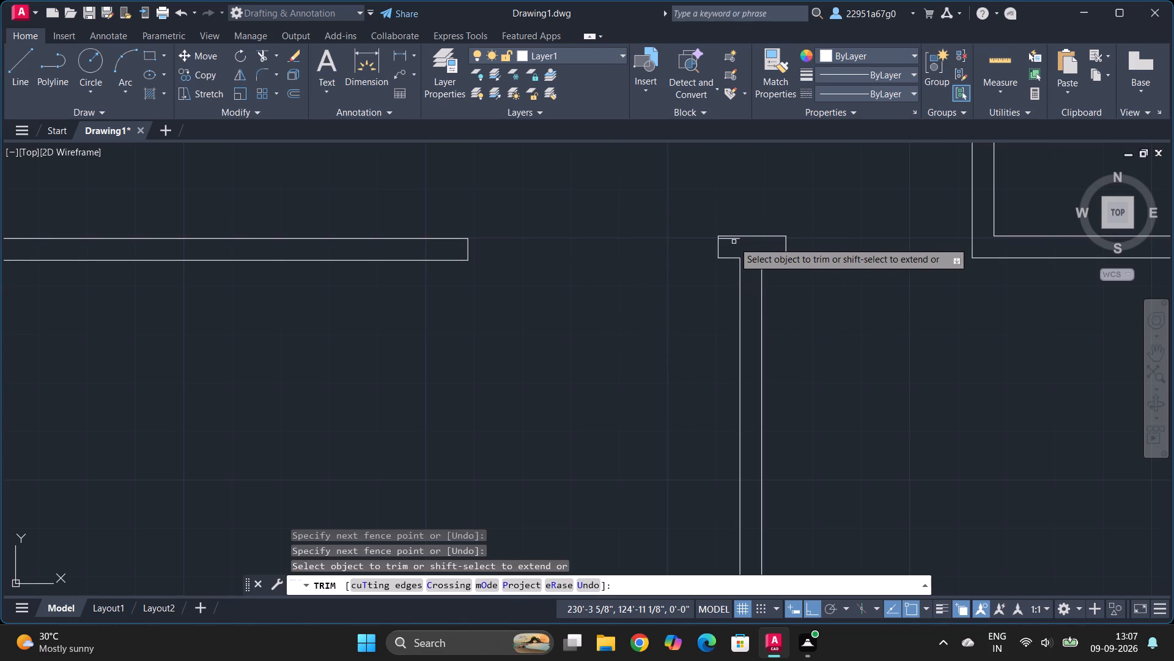
{"action": "scroll", "coordinate": [733, 242], "scroll_direction": "up", "scroll_amount": 4, "text": "ctrl"}
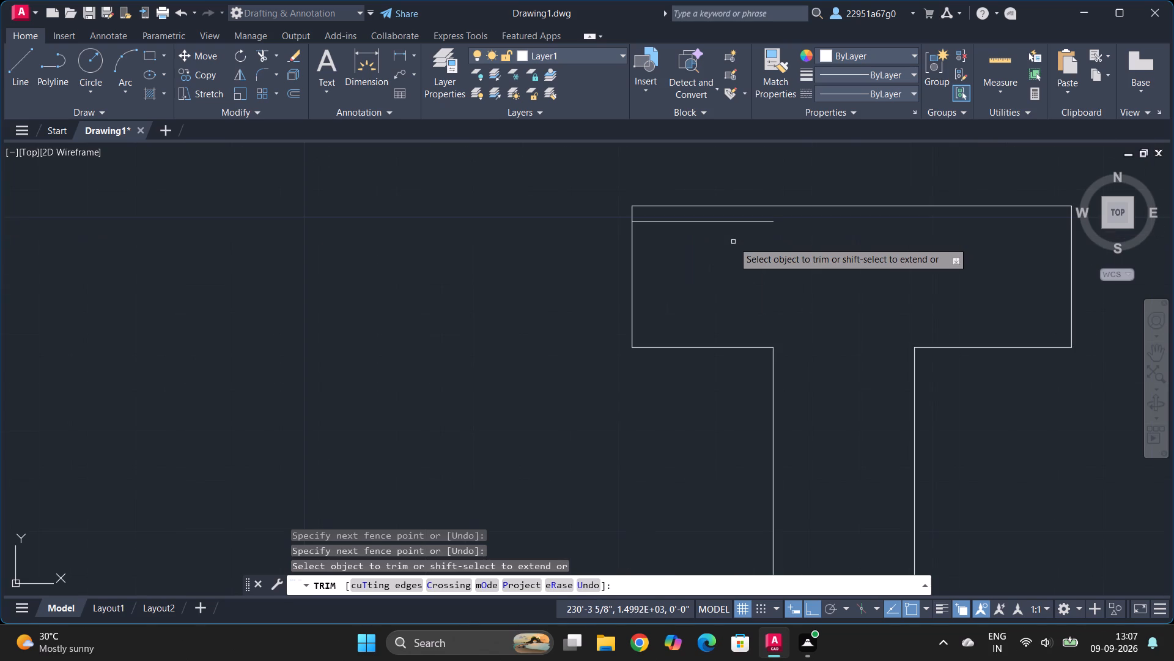
{"action": "left_click", "coordinate": [728, 220]}
{"action": "key", "text": "Escape"}
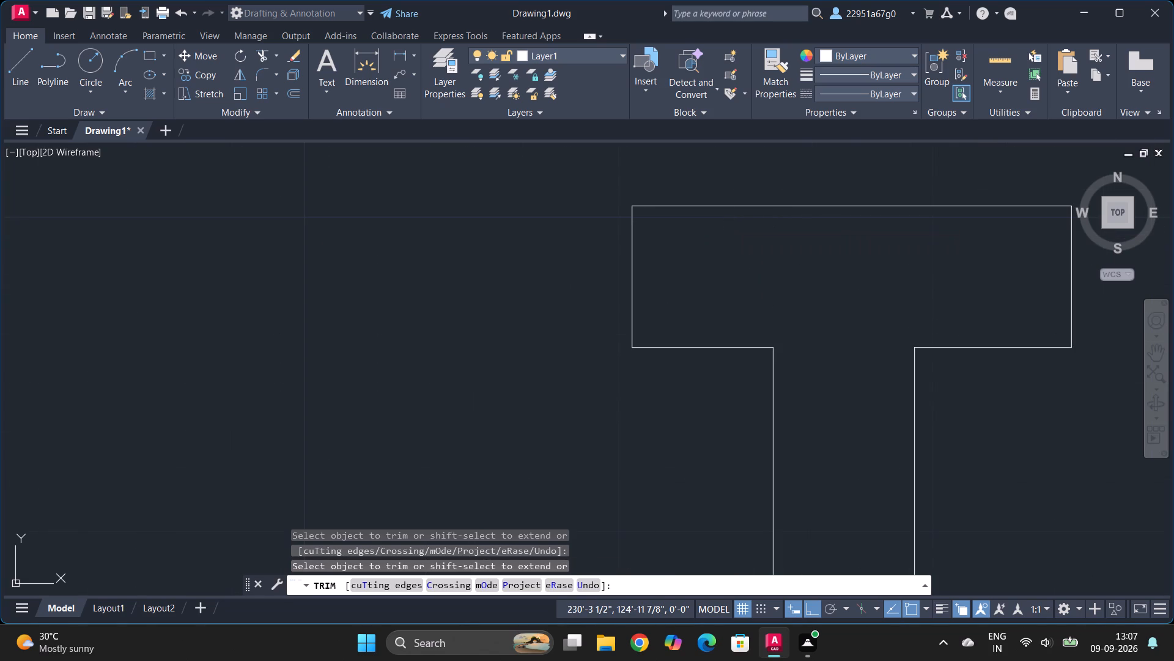
Review the whole floor plan, from the lower partitions up to the upper rooms.
{"action": "scroll", "coordinate": [728, 220], "scroll_direction": "down", "scroll_amount": 5, "text": "ctrl"}
{"action": "scroll", "coordinate": [588, 307], "scroll_direction": "down", "scroll_amount": 2, "text": "ctrl"}
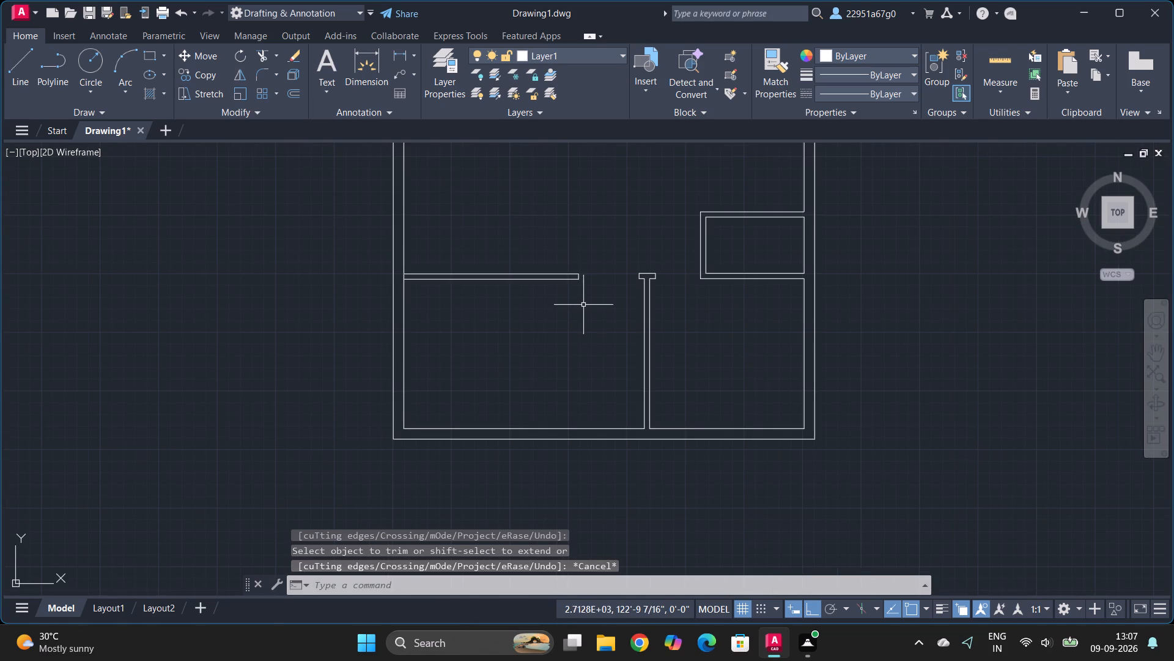
{"action": "scroll", "coordinate": [571, 291], "scroll_direction": "down", "scroll_amount": 2, "text": "ctrl"}
{"action": "scroll", "coordinate": [563, 215], "scroll_direction": "up", "scroll_amount": 1, "text": "ctrl"}
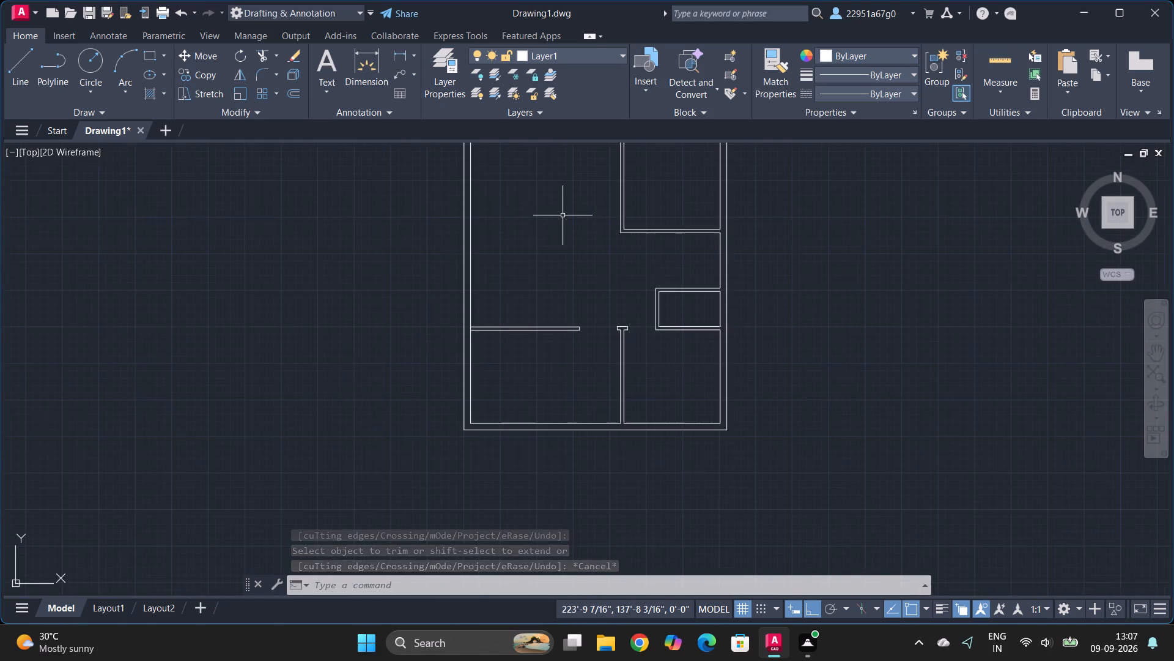
{"action": "scroll", "coordinate": [563, 215], "scroll_direction": "down", "scroll_amount": 2, "text": "ctrl"}
{"action": "scroll", "coordinate": [569, 285], "scroll_direction": "down", "scroll_amount": 2, "text": "ctrl"}
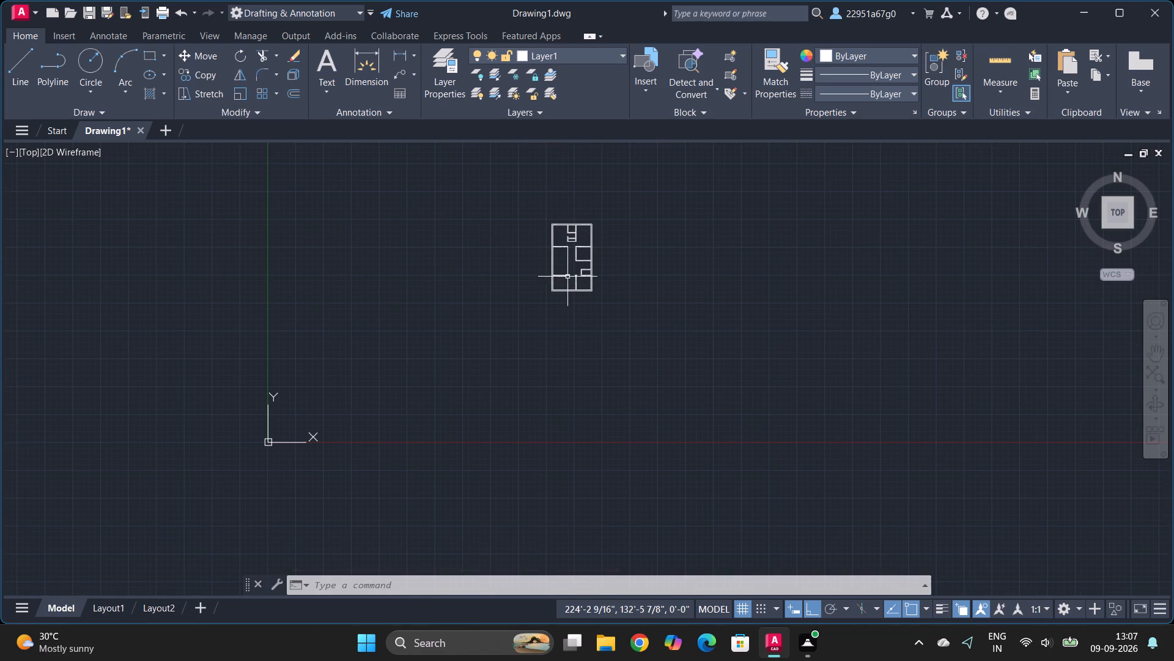
{"action": "scroll", "coordinate": [565, 237], "scroll_direction": "up", "scroll_amount": 2, "text": "ctrl"}
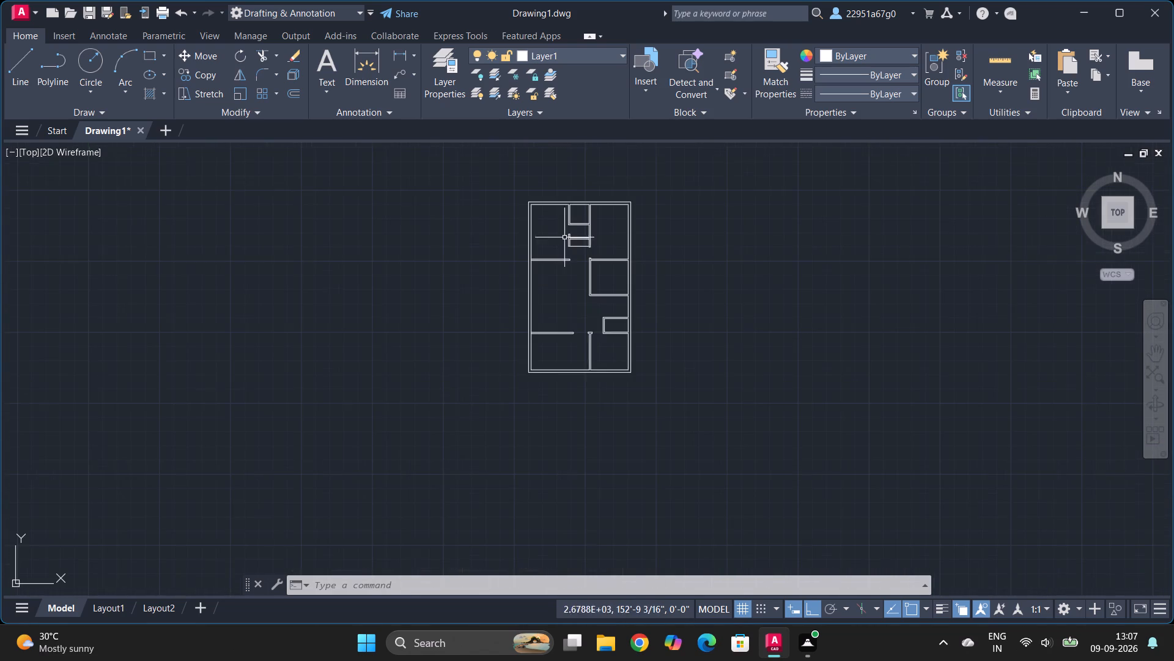
{"action": "scroll", "coordinate": [550, 229], "scroll_direction": "down", "scroll_amount": 1, "text": "ctrl"}
{"action": "scroll", "coordinate": [550, 229], "scroll_direction": "up", "scroll_amount": 2, "text": "ctrl"}
{"action": "scroll", "coordinate": [550, 229], "scroll_direction": "down", "scroll_amount": 1, "text": "ctrl"}
{"action": "scroll", "coordinate": [550, 229], "scroll_direction": "up", "scroll_amount": 3, "text": "ctrl"}
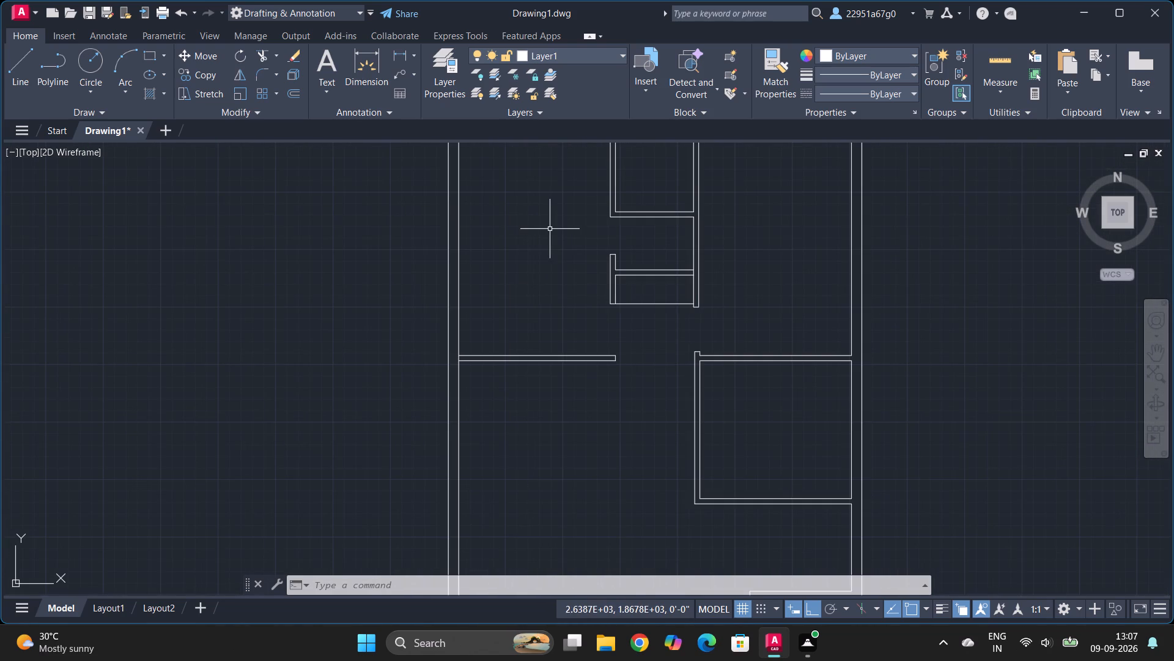
{"action": "scroll", "coordinate": [550, 229], "scroll_direction": "down", "scroll_amount": 3, "text": "ctrl"}
{"action": "scroll", "coordinate": [536, 202], "scroll_direction": "up", "scroll_amount": 2, "text": "ctrl"}
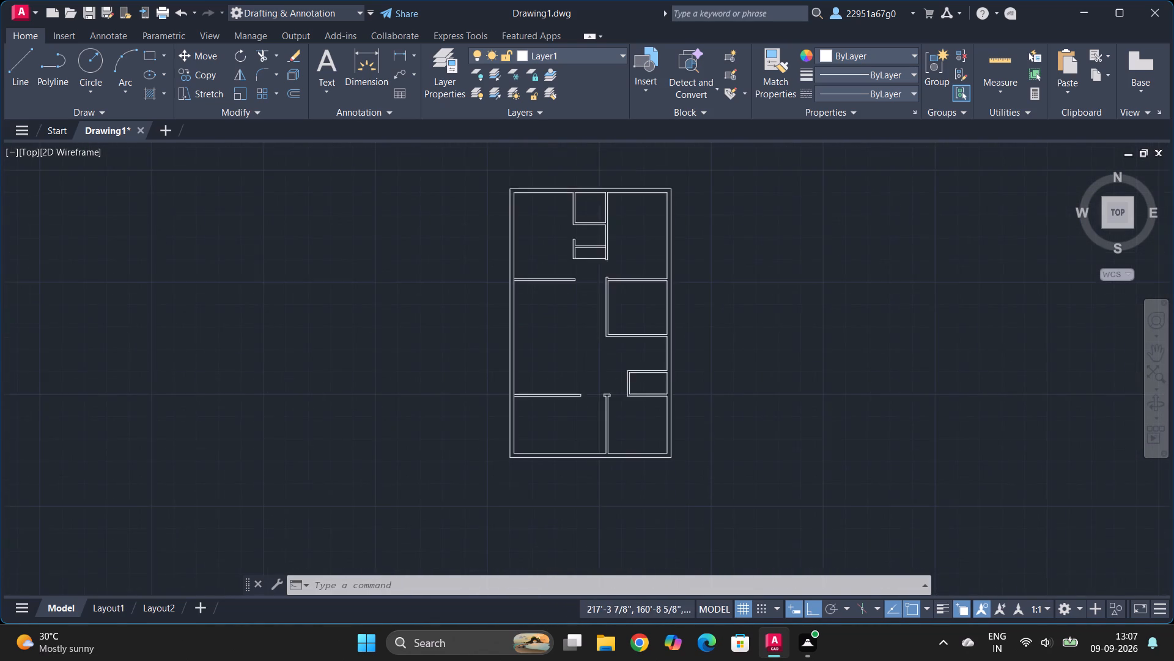
{"action": "scroll", "coordinate": [536, 202], "scroll_direction": "up", "scroll_amount": 4, "text": "ctrl"}
{"action": "scroll", "coordinate": [536, 202], "scroll_direction": "down", "scroll_amount": 3, "text": "ctrl"}
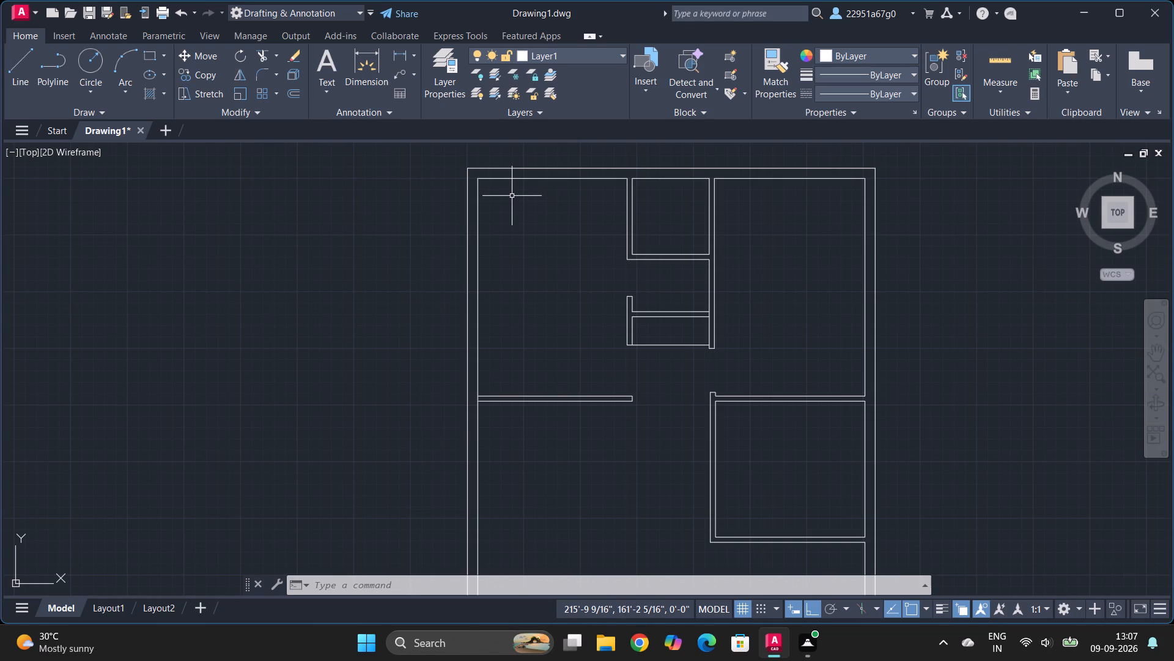
Draw a stepped counter line in the upper-left room from the outer wall's inner face, about 4' upward, then about 8'-8" across to the partition.
{"action": "key", "text": "l"}
{"action": "key", "text": "Return"}
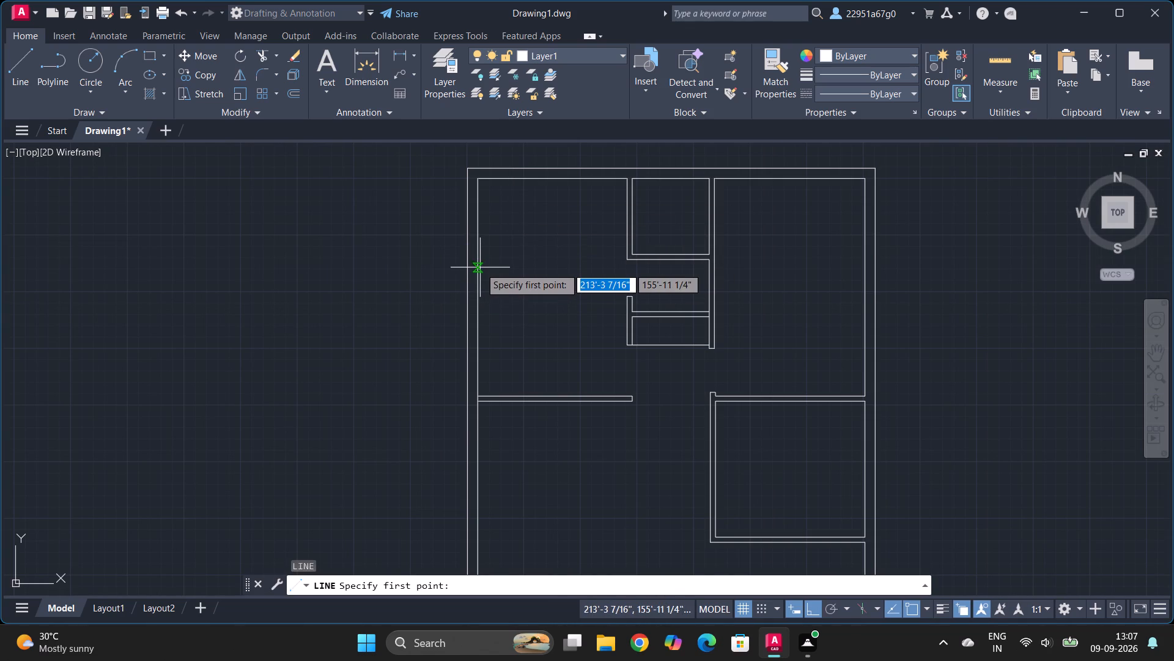
{"action": "scroll", "coordinate": [478, 267], "scroll_direction": "up", "scroll_amount": 4, "text": "ctrl"}
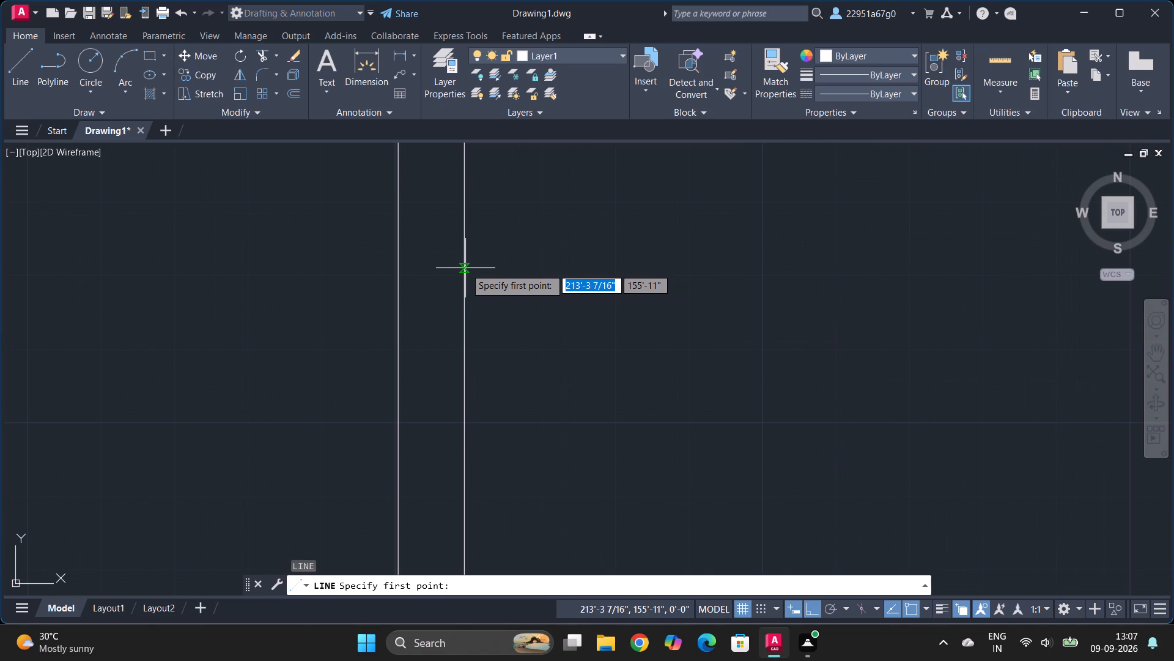
{"action": "left_click", "coordinate": [465, 268]}
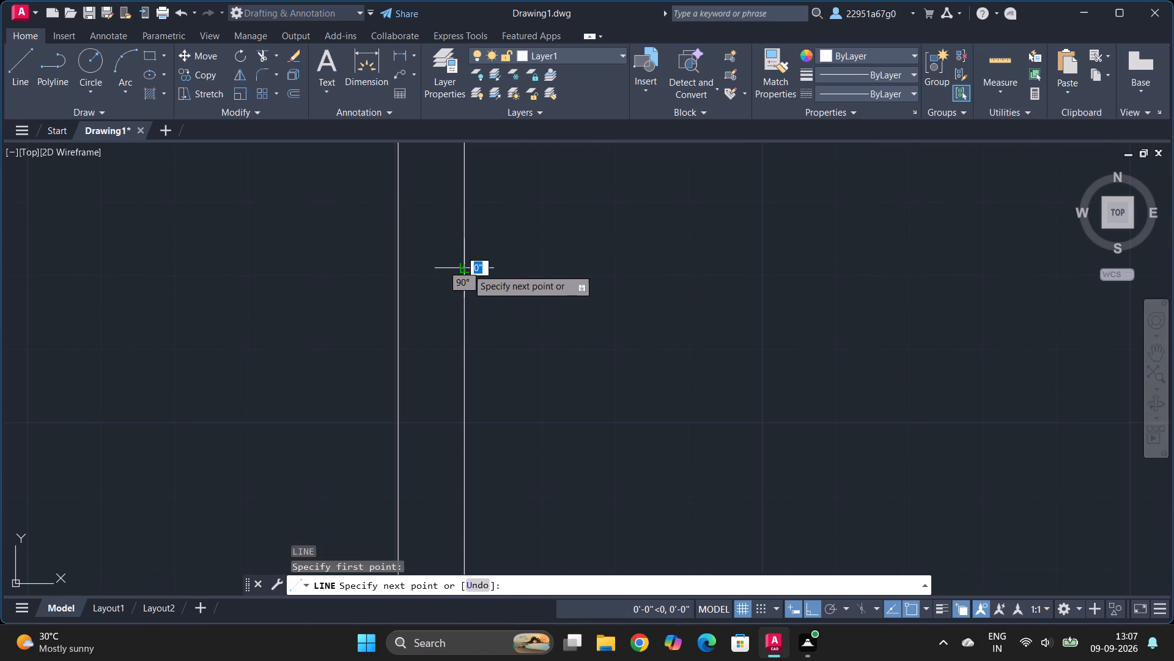
{"action": "scroll", "coordinate": [615, 265], "scroll_direction": "down", "scroll_amount": 4, "text": "ctrl"}
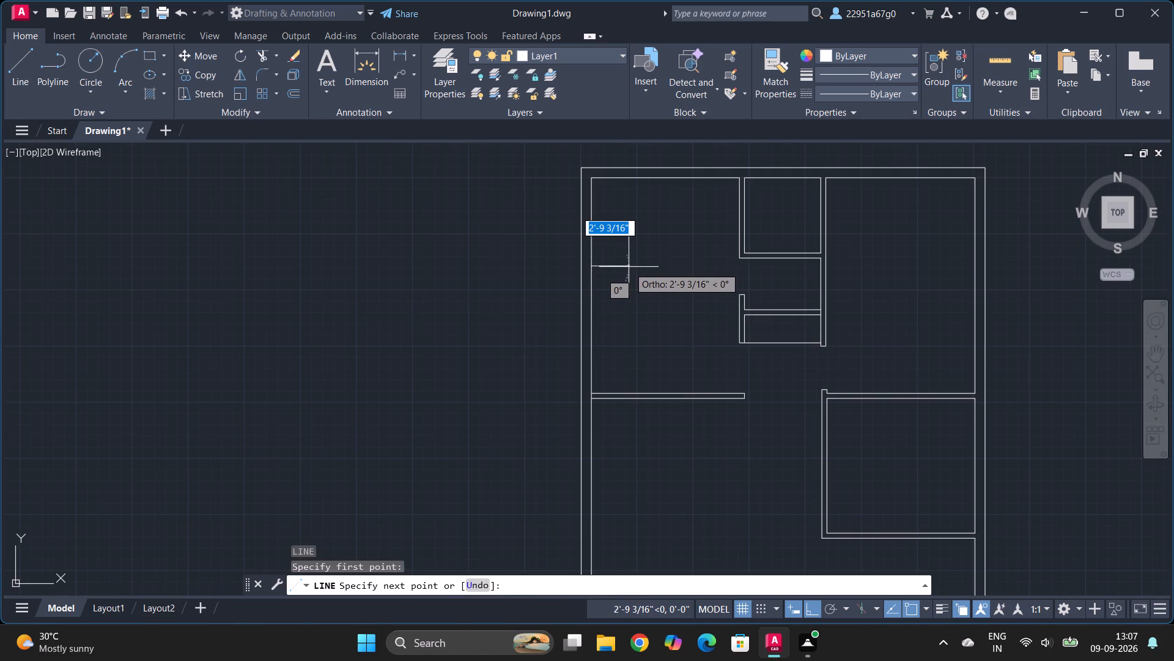
{"action": "left_click", "coordinate": [622, 265]}
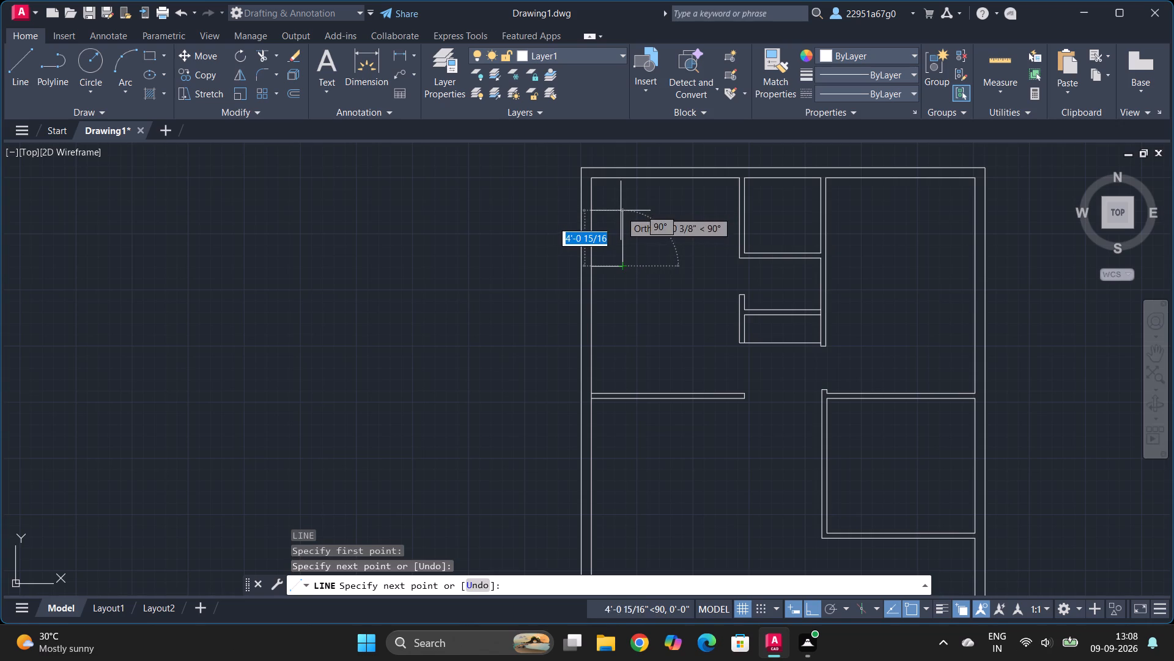
{"action": "left_click", "coordinate": [621, 209]}
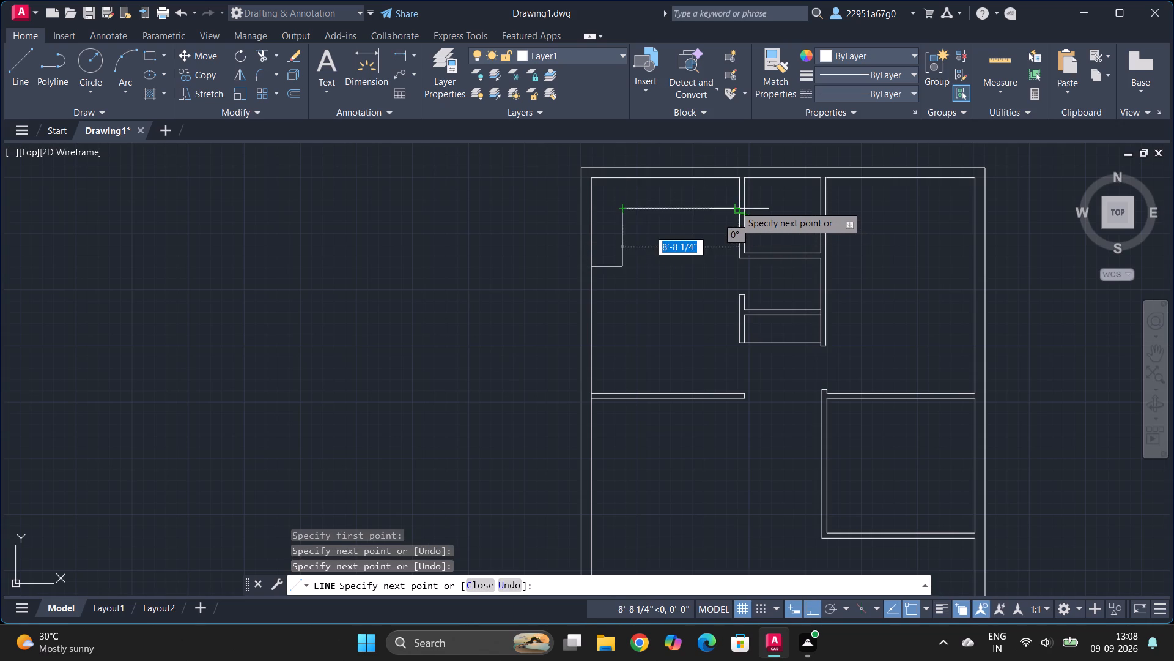
{"action": "left_click", "coordinate": [739, 211]}
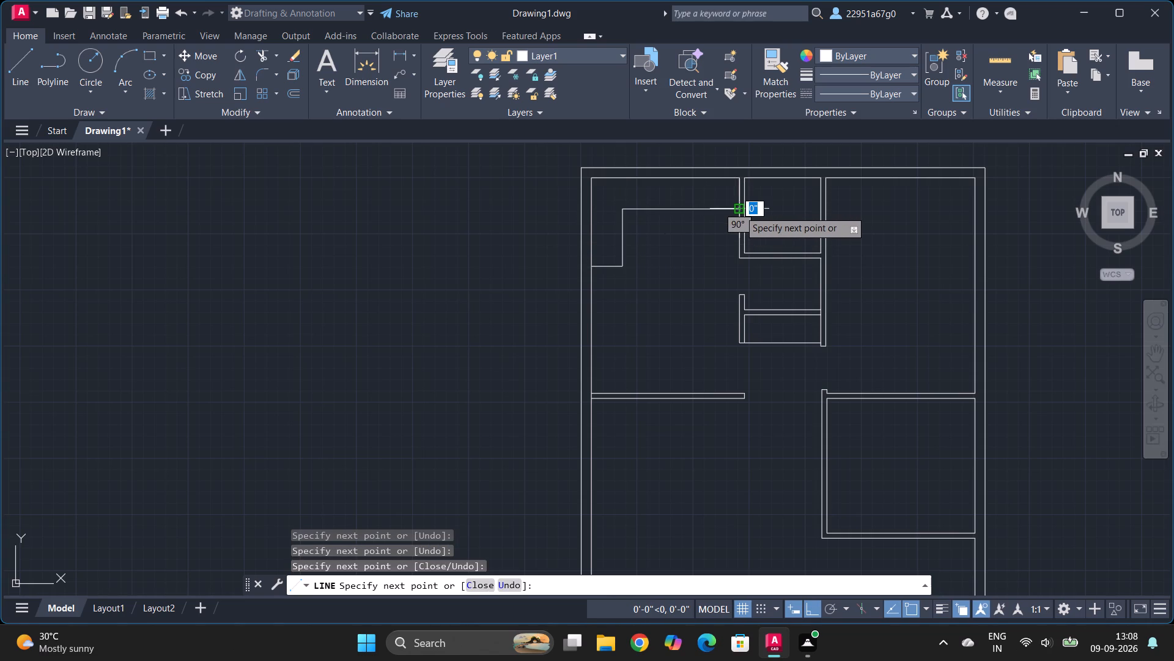
{"action": "key", "text": "Escape"}
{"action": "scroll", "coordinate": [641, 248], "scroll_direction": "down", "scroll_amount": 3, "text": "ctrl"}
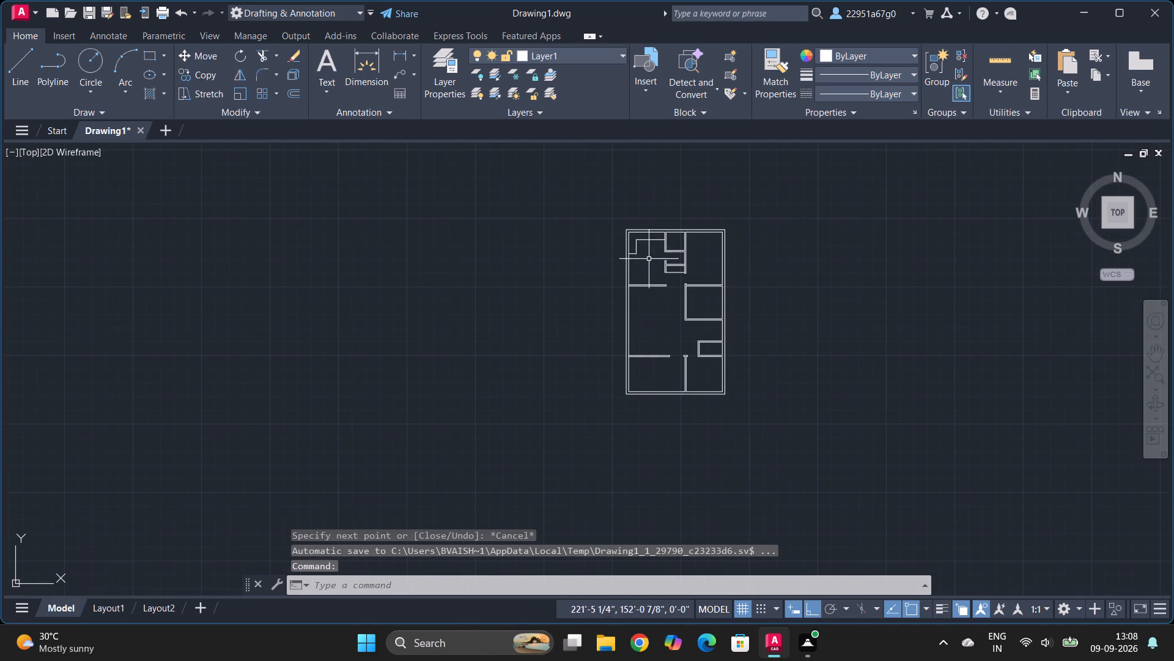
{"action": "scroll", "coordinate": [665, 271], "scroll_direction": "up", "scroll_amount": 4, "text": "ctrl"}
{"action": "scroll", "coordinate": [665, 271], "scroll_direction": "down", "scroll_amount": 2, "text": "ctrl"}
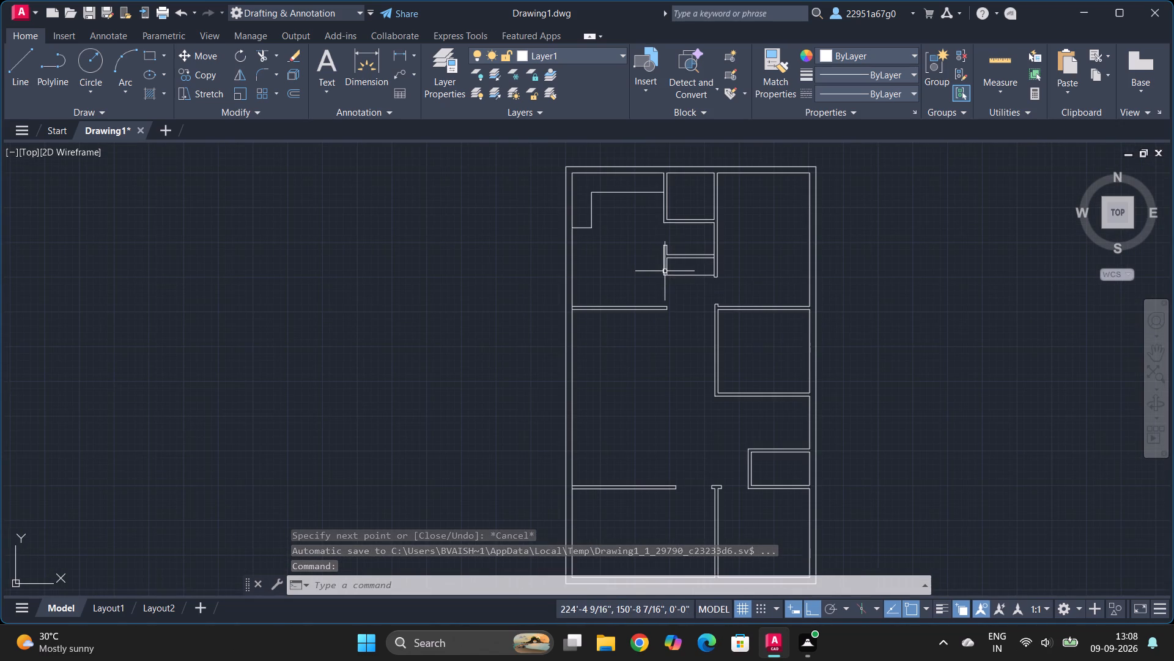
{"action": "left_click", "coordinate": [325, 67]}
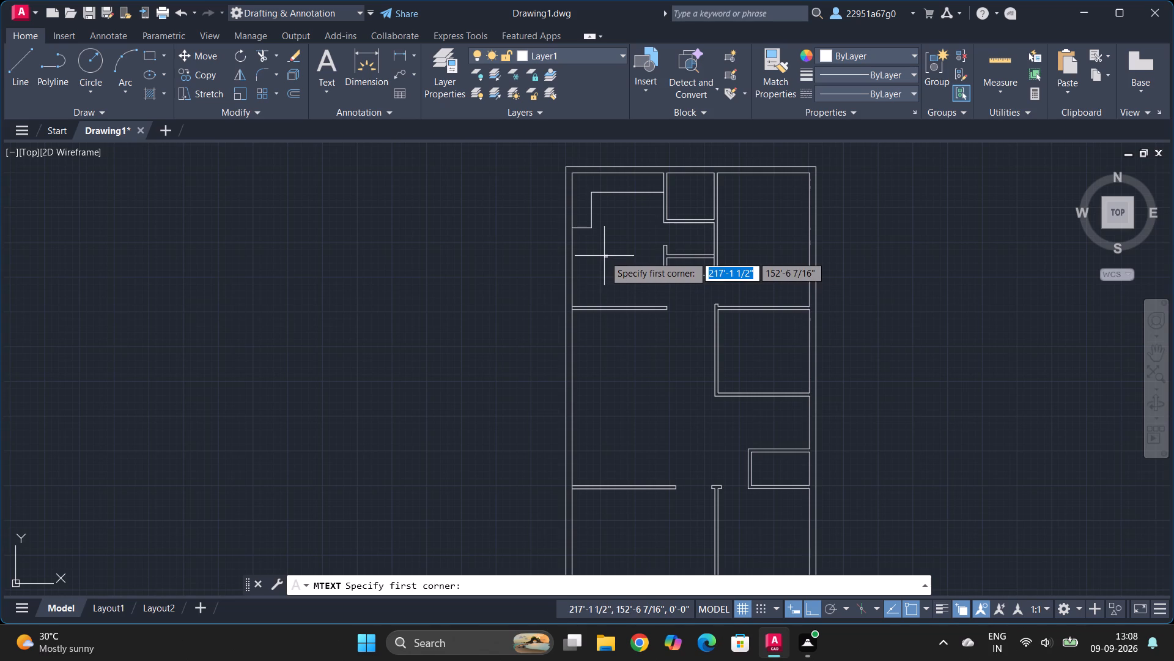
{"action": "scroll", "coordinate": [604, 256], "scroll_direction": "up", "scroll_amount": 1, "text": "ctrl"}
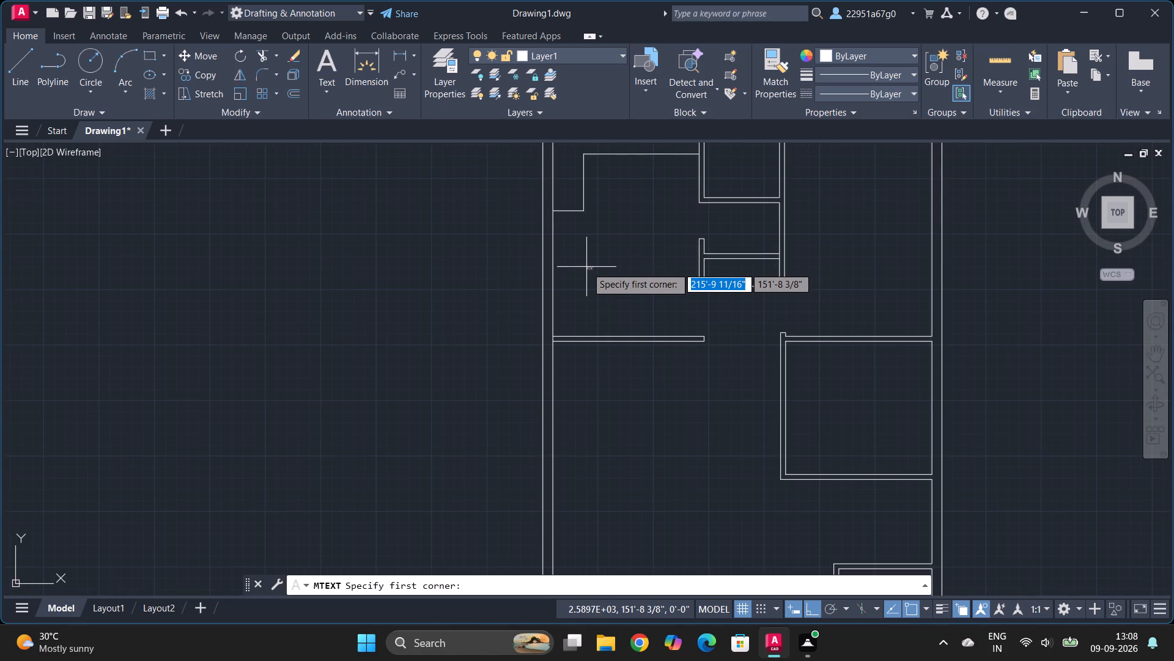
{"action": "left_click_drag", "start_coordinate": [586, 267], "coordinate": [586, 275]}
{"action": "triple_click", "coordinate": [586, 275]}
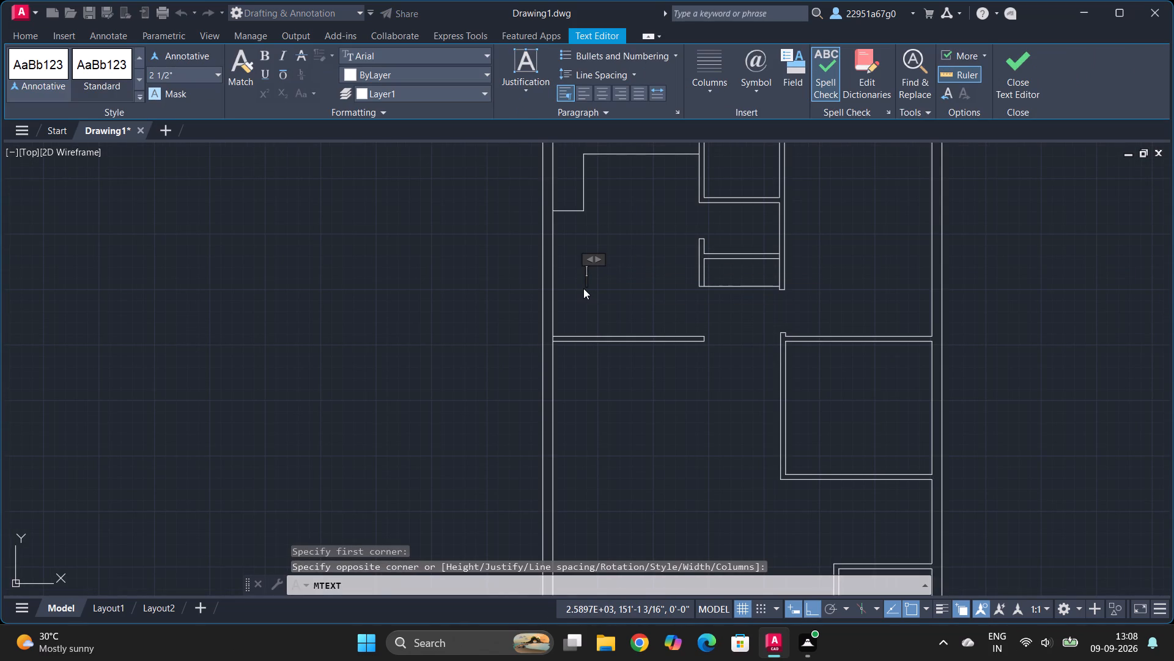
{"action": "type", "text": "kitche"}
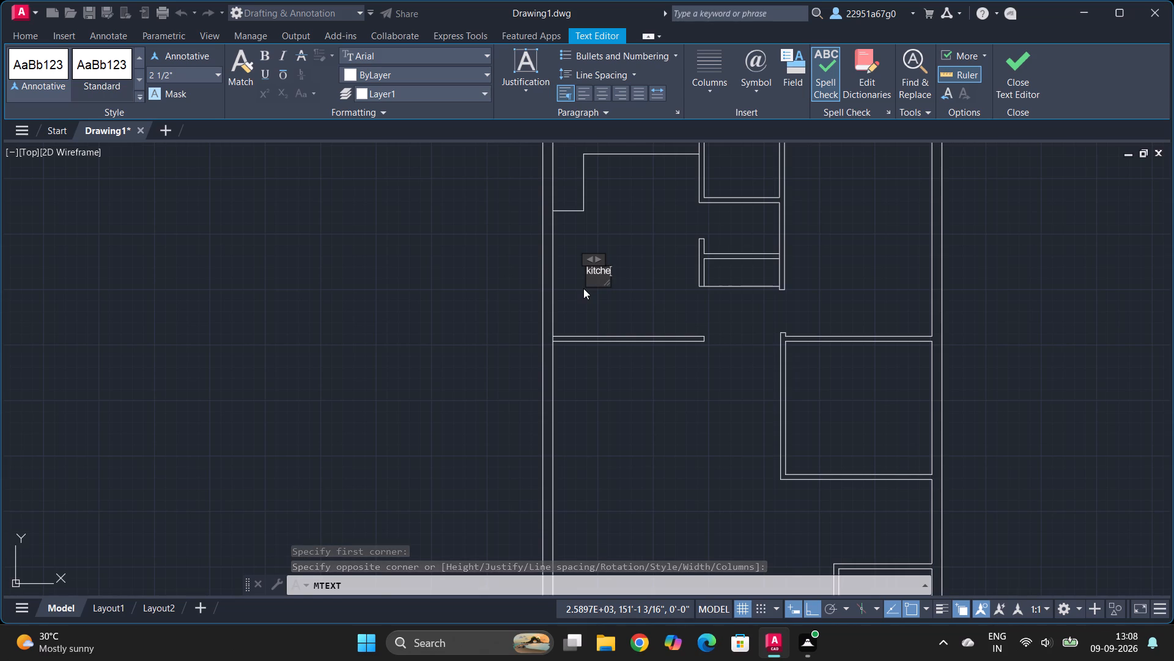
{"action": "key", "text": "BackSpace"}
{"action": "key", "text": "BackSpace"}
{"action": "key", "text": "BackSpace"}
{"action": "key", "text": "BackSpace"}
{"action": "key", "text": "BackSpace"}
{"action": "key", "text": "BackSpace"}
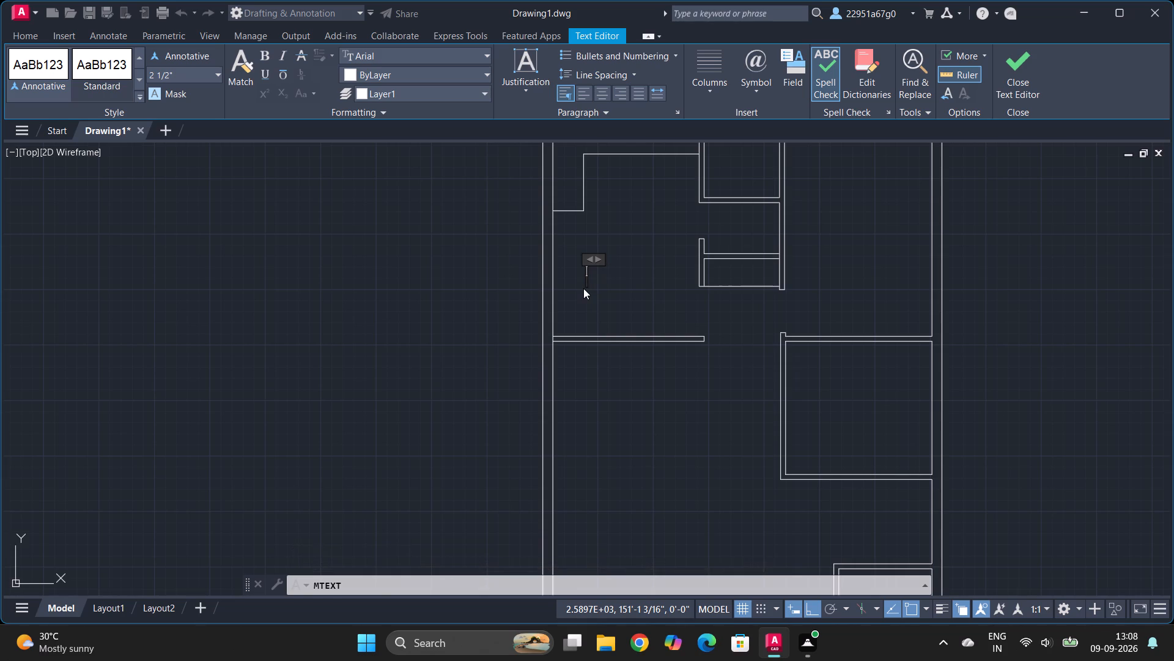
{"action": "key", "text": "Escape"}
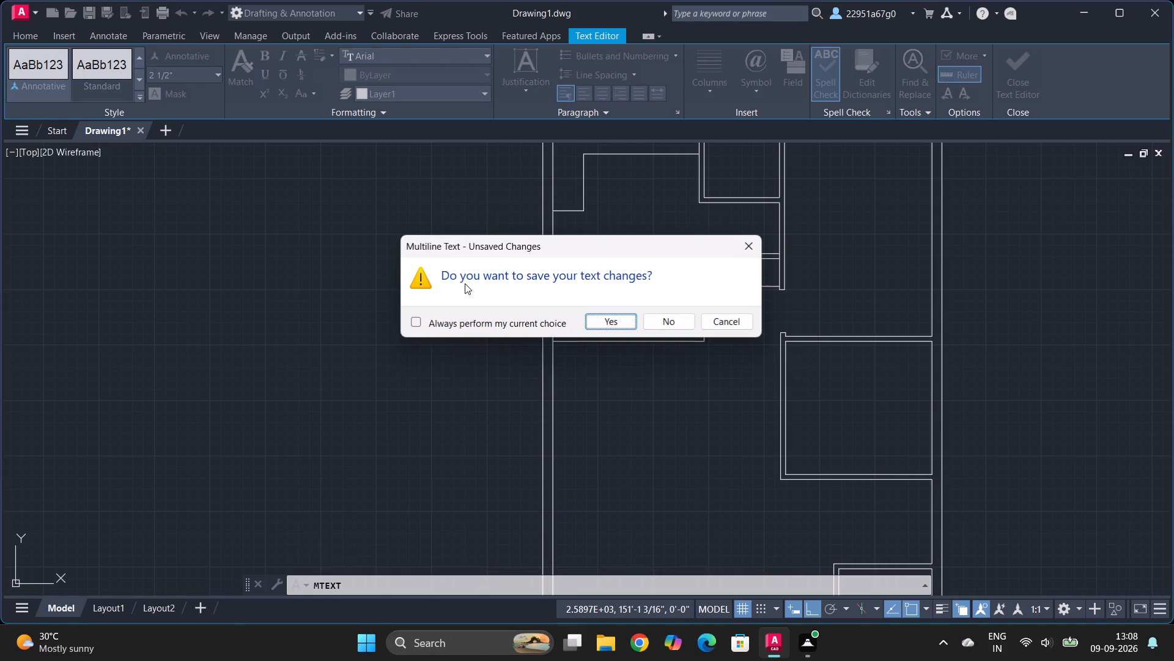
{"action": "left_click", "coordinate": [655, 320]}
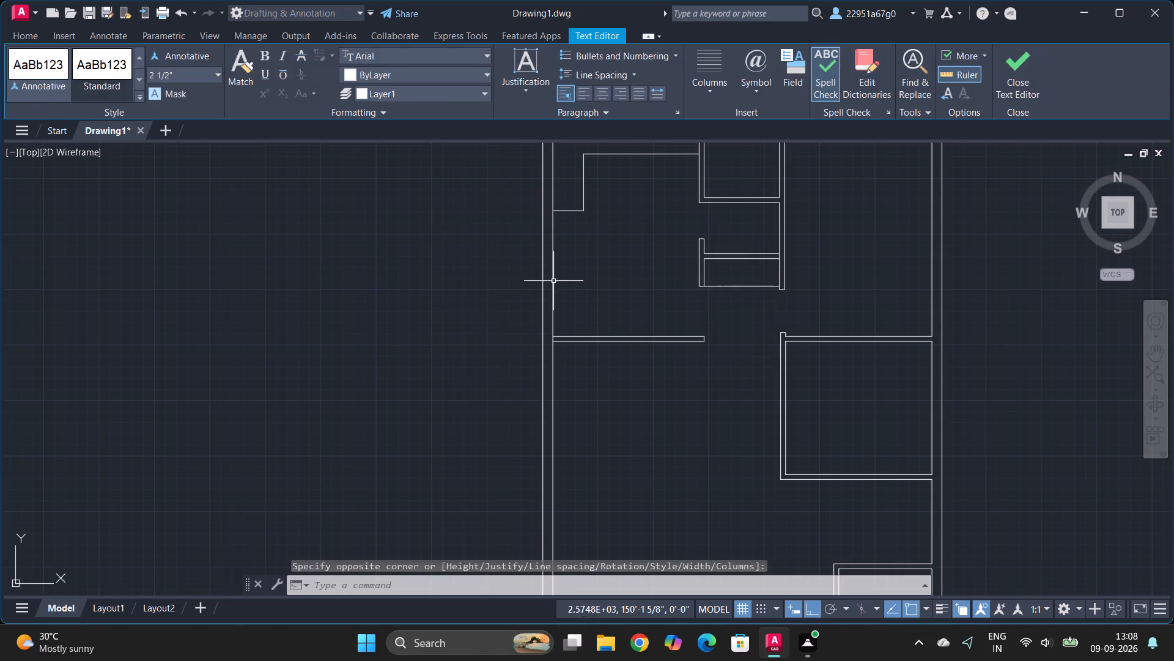
Place single-line text reading KITCHEN in the upper-left room below the counter line, setting its height and rotation freehand.
{"action": "left_click", "coordinate": [321, 77]}
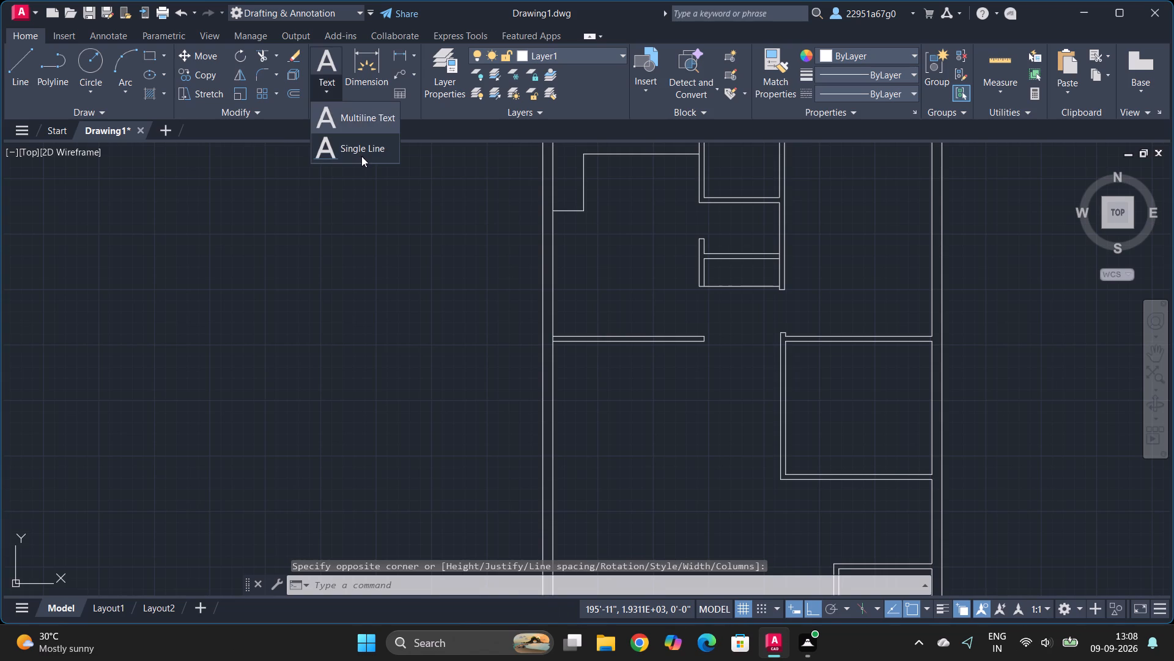
{"action": "left_click", "coordinate": [361, 156]}
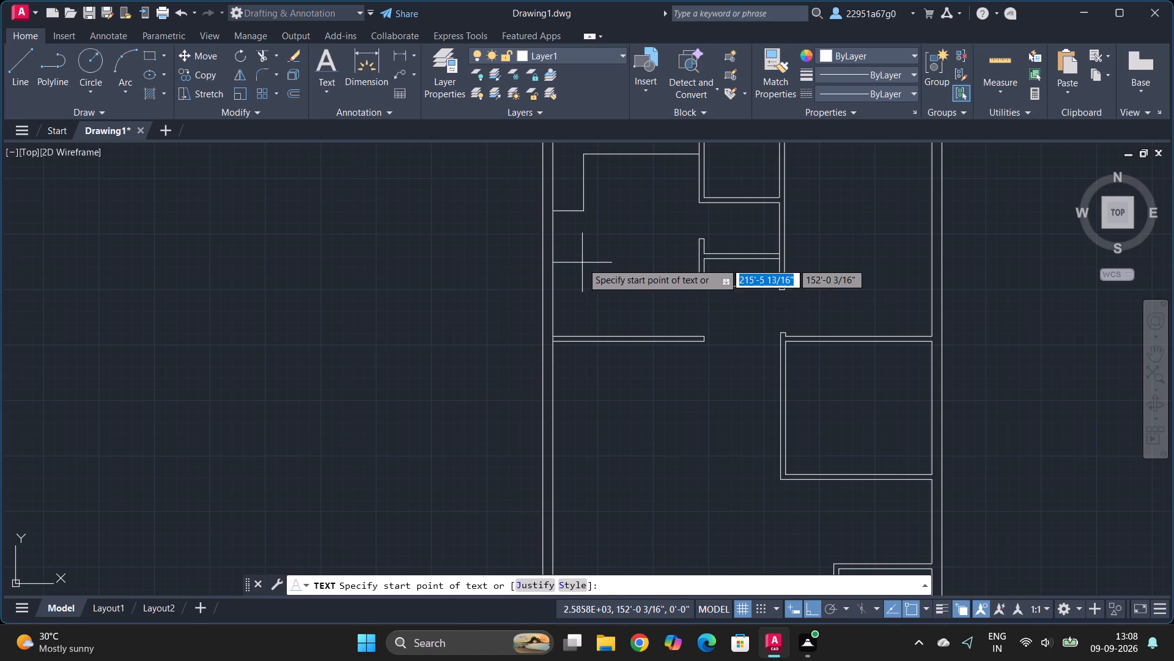
{"action": "left_click", "coordinate": [582, 263]}
{"action": "left_click_drag", "start_coordinate": [582, 263], "coordinate": [583, 279]}
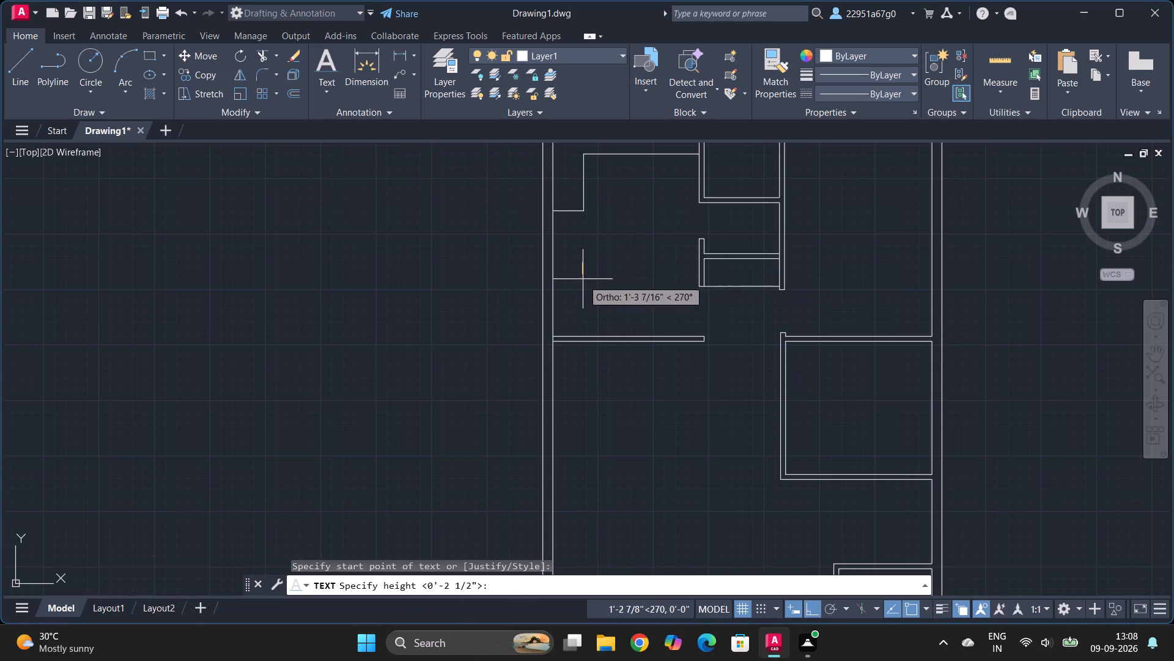
{"action": "left_click_drag", "start_coordinate": [583, 279], "coordinate": [582, 277]}
{"action": "triple_click", "coordinate": [582, 277]}
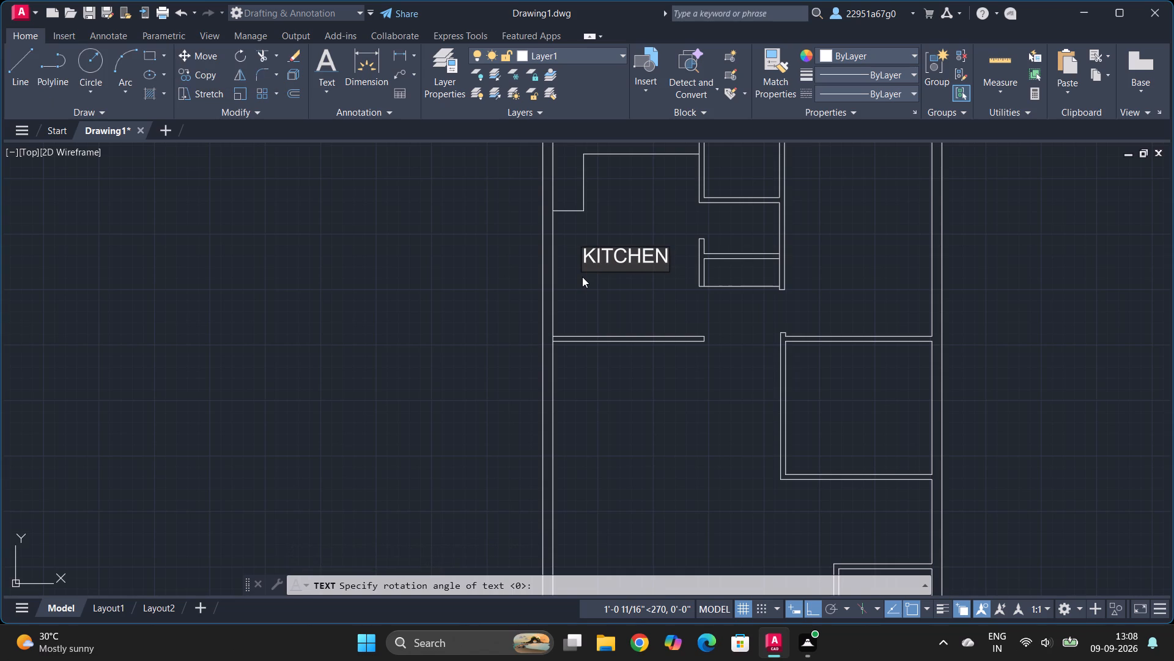
Add the room size 11'-0"*16'-0" as a second text line under KITCHEN and finish the text.
{"action": "key", "text": "Return"}
{"action": "type", "text": "11"}
{"action": "key", "text": "apostrophe"}
{"action": "key", "text": "minus"}
{"action": "key", "text": "0"}
{"action": "key", "text": "shift+quotedbl"}
{"action": "key", "text": "shift+asterisk"}
{"action": "type", "text": "16'"}
{"action": "key", "text": "equal"}
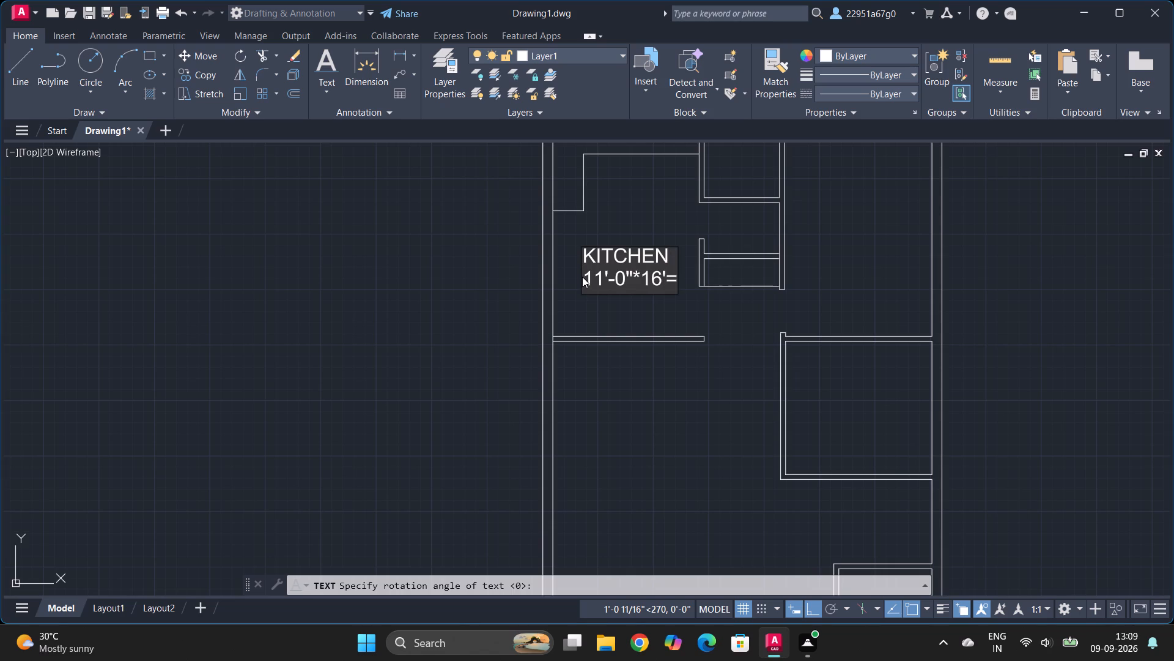
{"action": "key", "text": "BackSpace"}
{"action": "key", "text": "minus"}
{"action": "key", "text": "0"}
{"action": "key", "text": "shift+quotedbl"}
{"action": "scroll", "coordinate": [653, 350], "scroll_direction": "down", "scroll_amount": 4, "text": "ctrl"}
{"action": "left_click", "coordinate": [650, 368]}
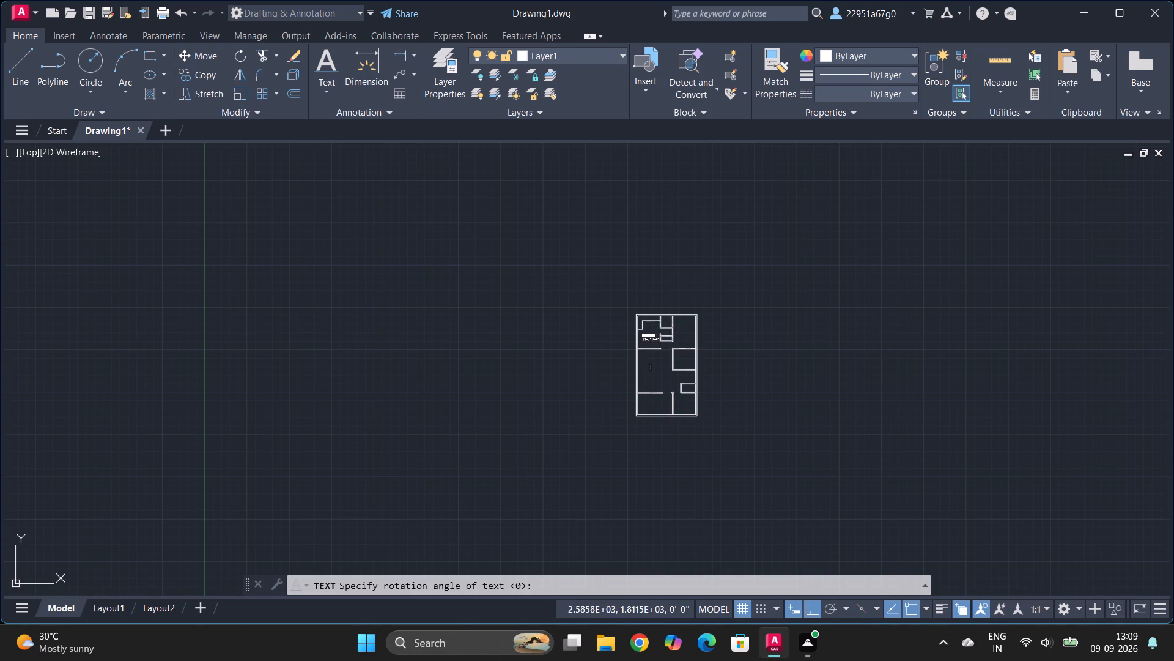
{"action": "key", "text": "Escape"}
Rotate the KITCHEN text and its size line about the start of KITCHEN so both read horizontally.
{"action": "scroll", "coordinate": [645, 335], "scroll_direction": "up", "scroll_amount": 7, "text": "ctrl"}
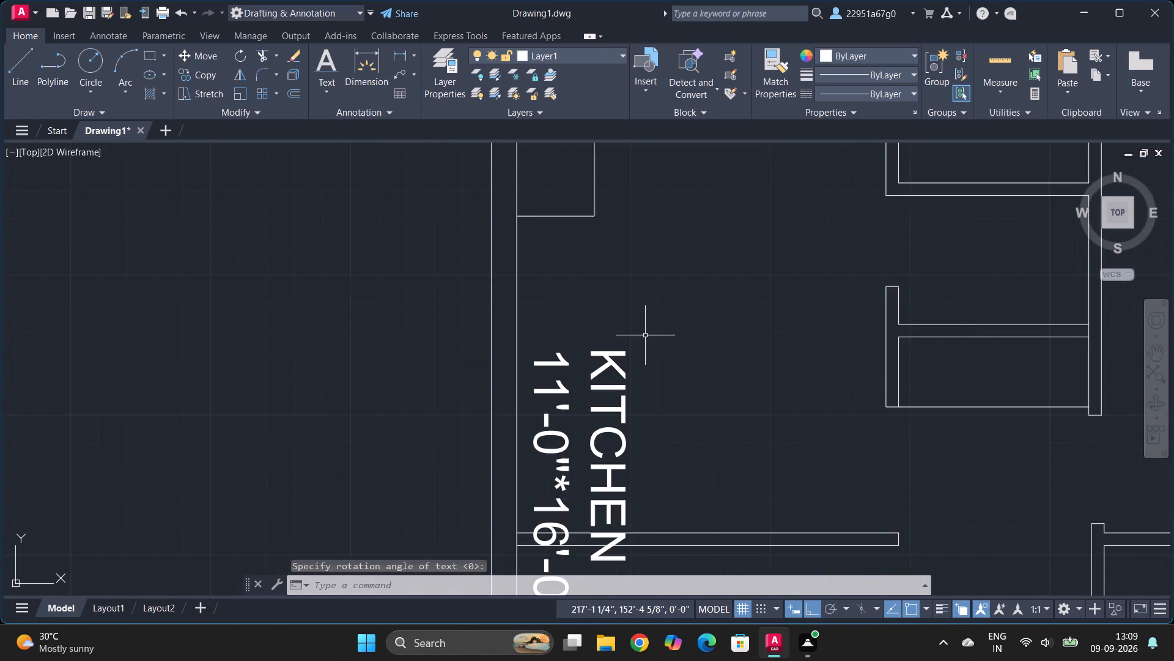
{"action": "left_click", "coordinate": [577, 377]}
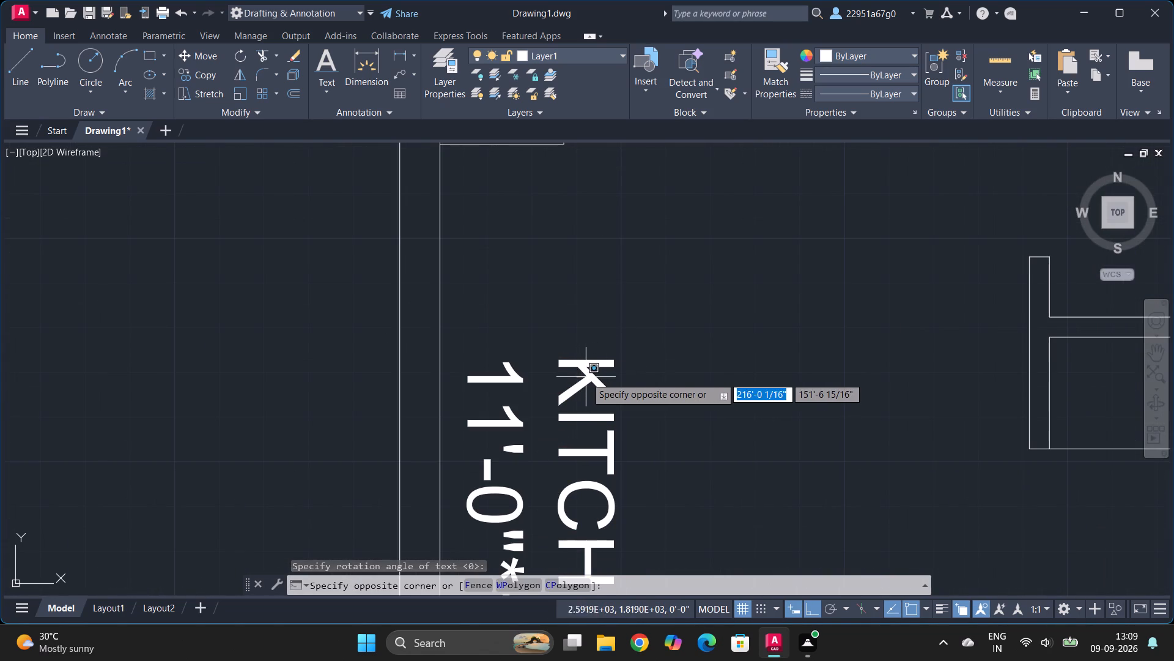
{"action": "left_click", "coordinate": [586, 378]}
{"action": "left_click", "coordinate": [595, 380]}
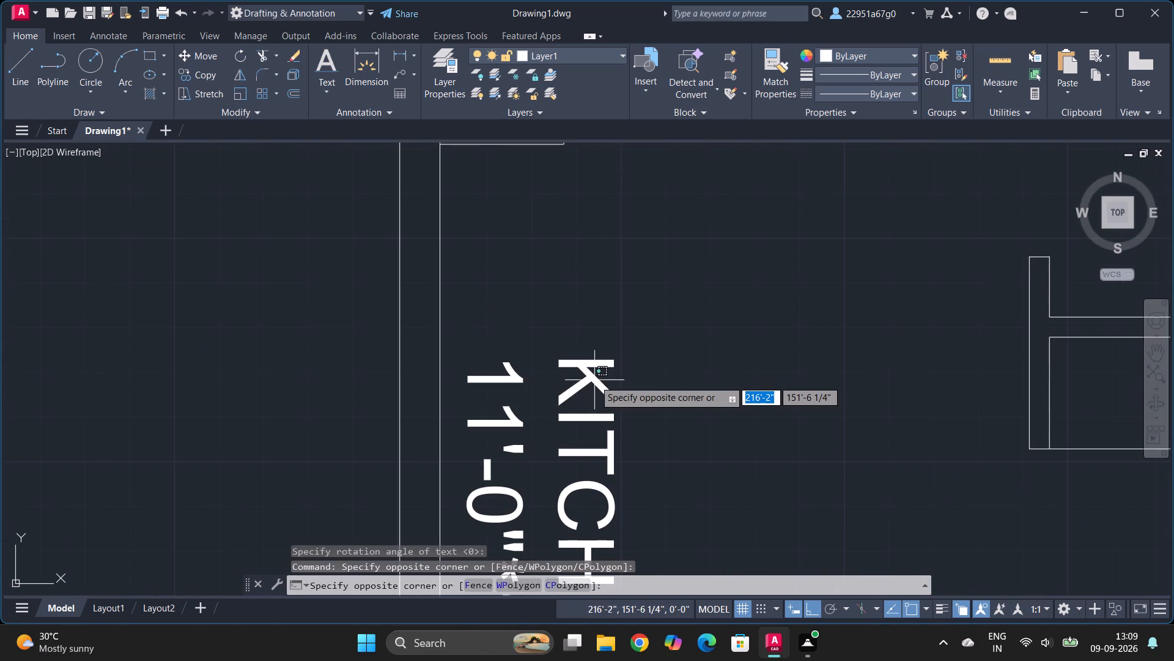
{"action": "left_click", "coordinate": [594, 380]}
{"action": "left_click", "coordinate": [588, 378]}
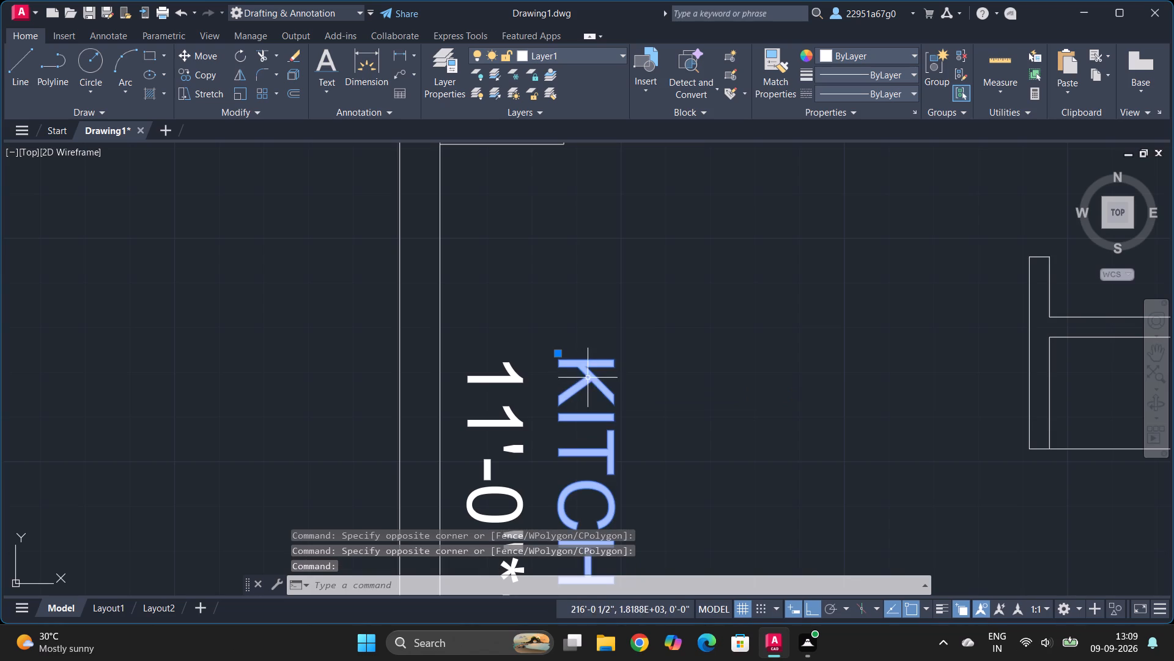
{"action": "left_click", "coordinate": [509, 376]}
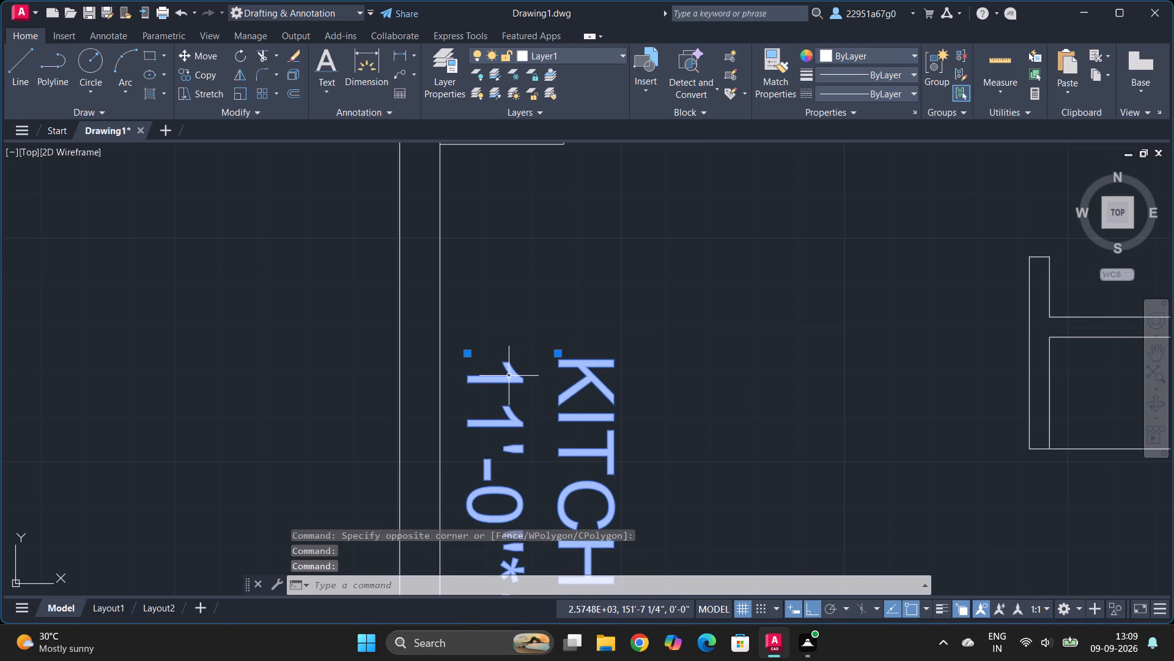
{"action": "type", "text": "RO"}
{"action": "key", "text": "Return"}
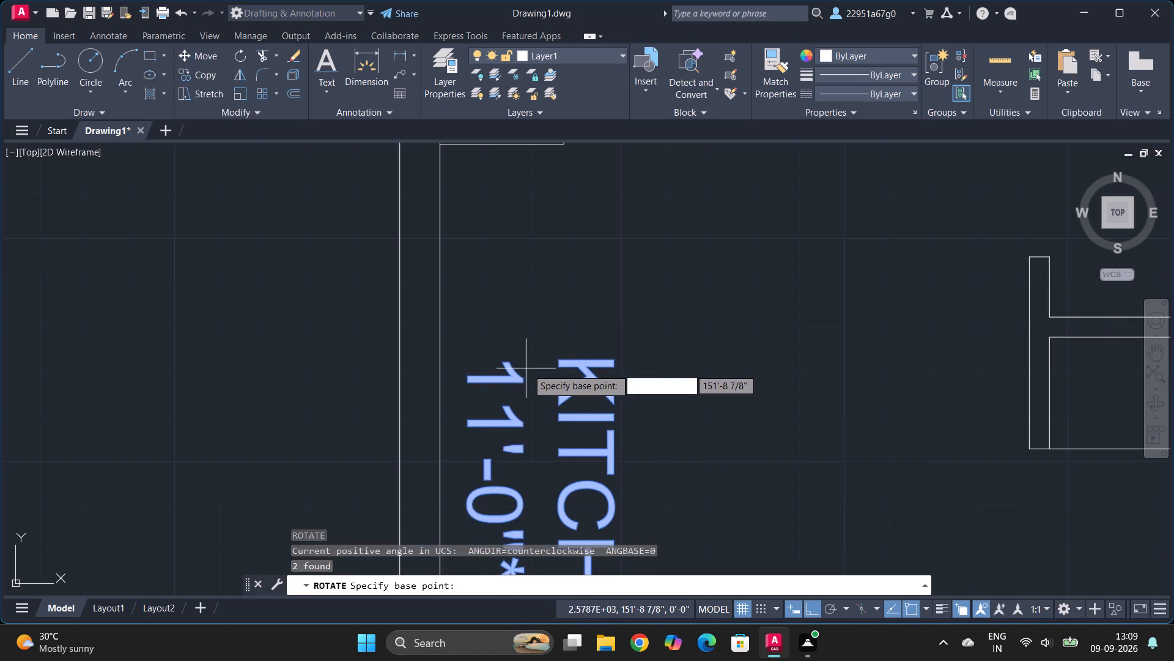
{"action": "left_click", "coordinate": [563, 360]}
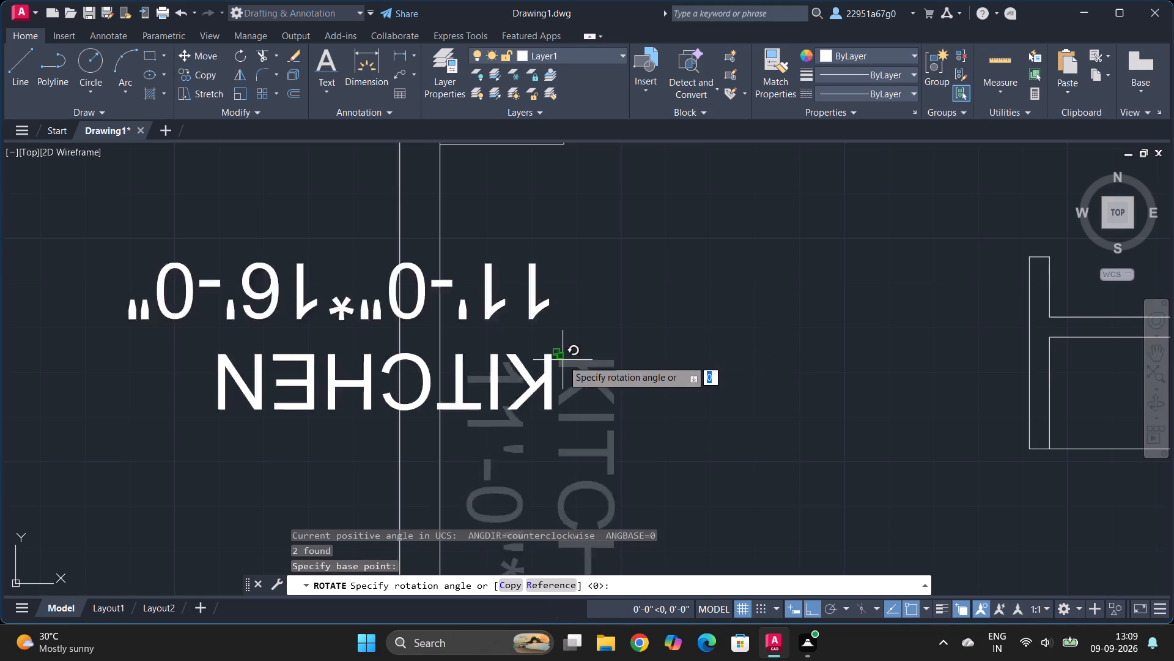
{"action": "left_click", "coordinate": [514, 206]}
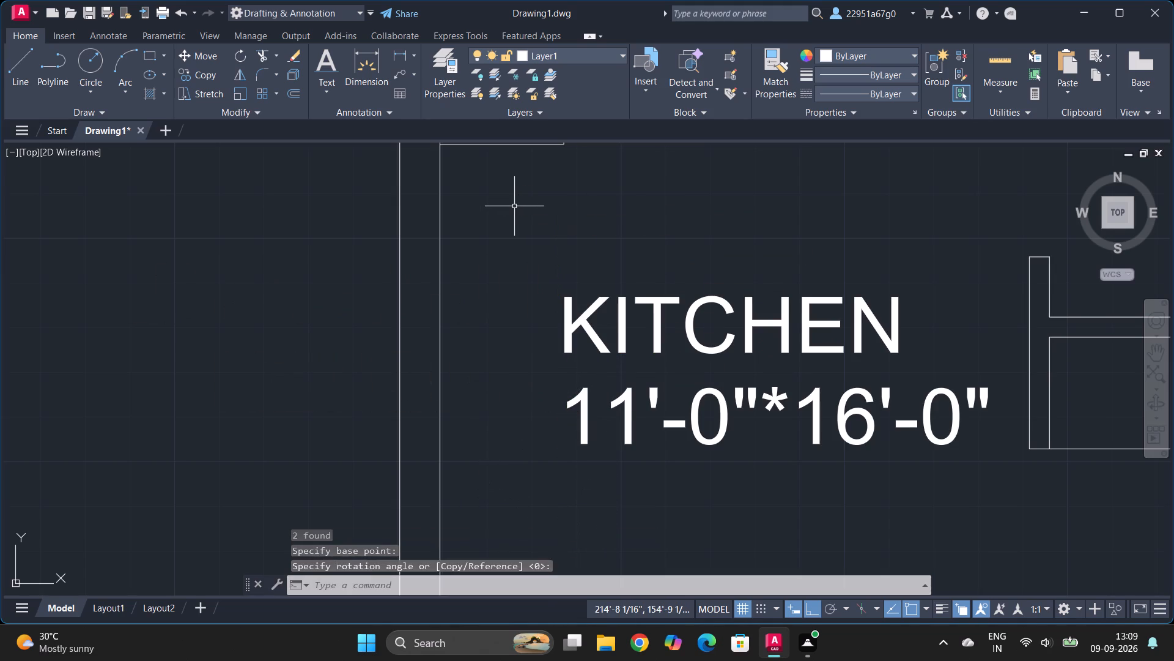
{"action": "key", "text": "Escape"}
Place single-line text reading BEDROOM in the upper-right room, level with KITCHEN and in the same text height.
{"action": "scroll", "coordinate": [514, 312], "scroll_direction": "down", "scroll_amount": 6, "text": "ctrl"}
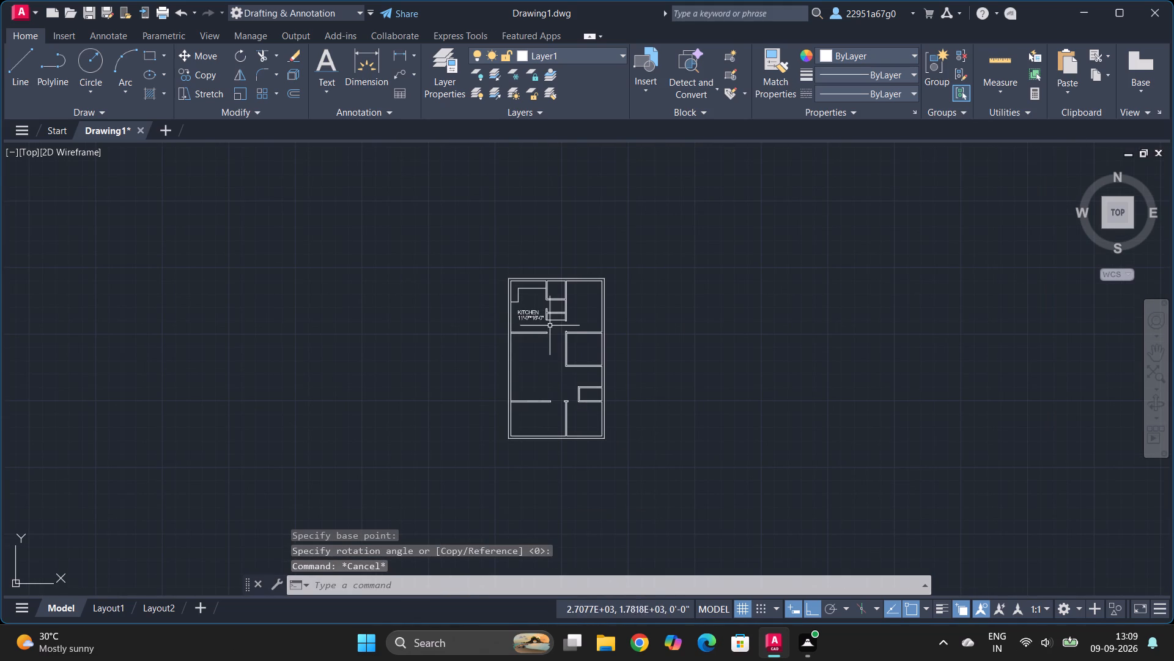
{"action": "scroll", "coordinate": [550, 325], "scroll_direction": "up", "scroll_amount": 1, "text": "ctrl"}
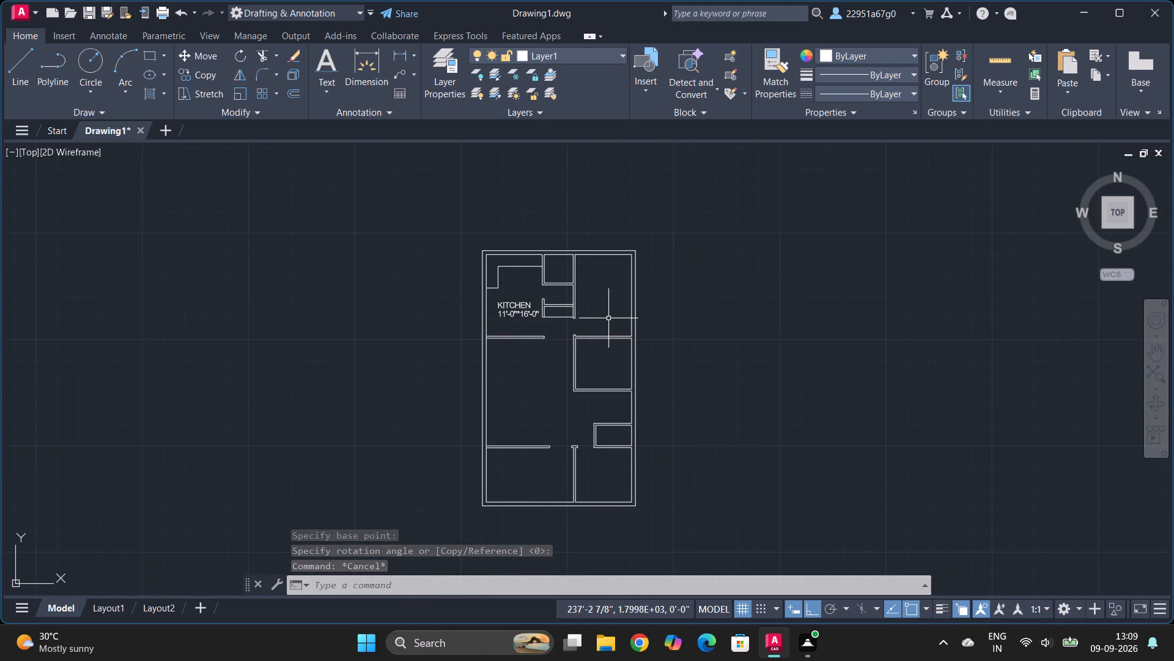
{"action": "scroll", "coordinate": [608, 318], "scroll_direction": "up", "scroll_amount": 1, "text": "ctrl"}
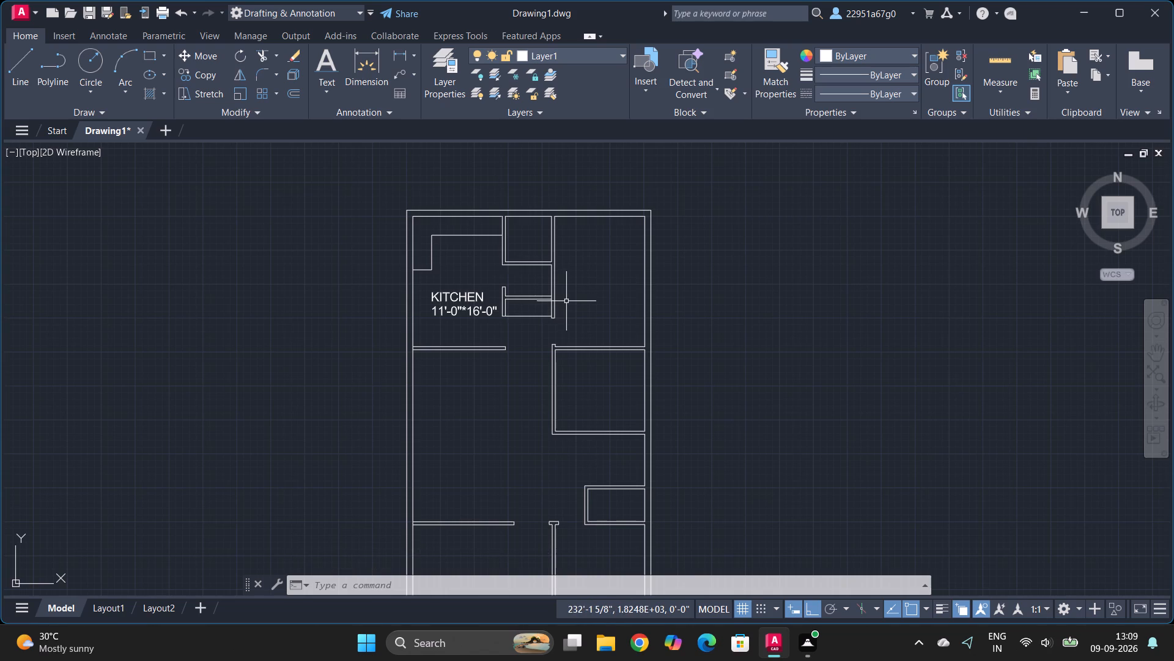
{"action": "left_click", "coordinate": [327, 60]}
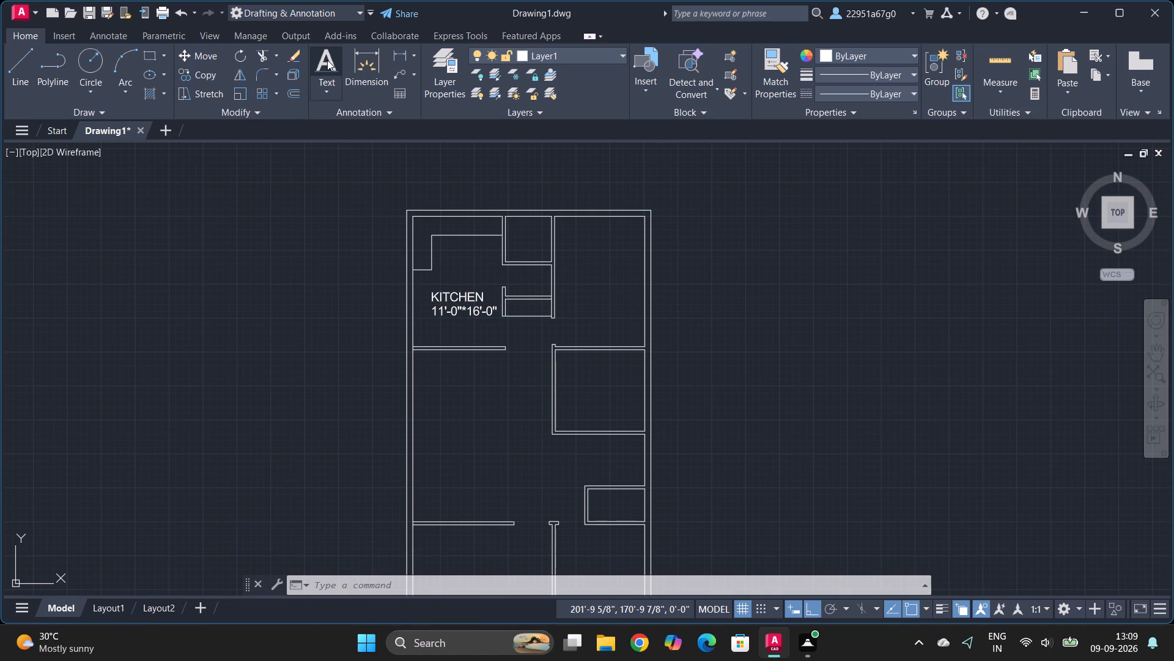
{"action": "key", "text": "Return"}
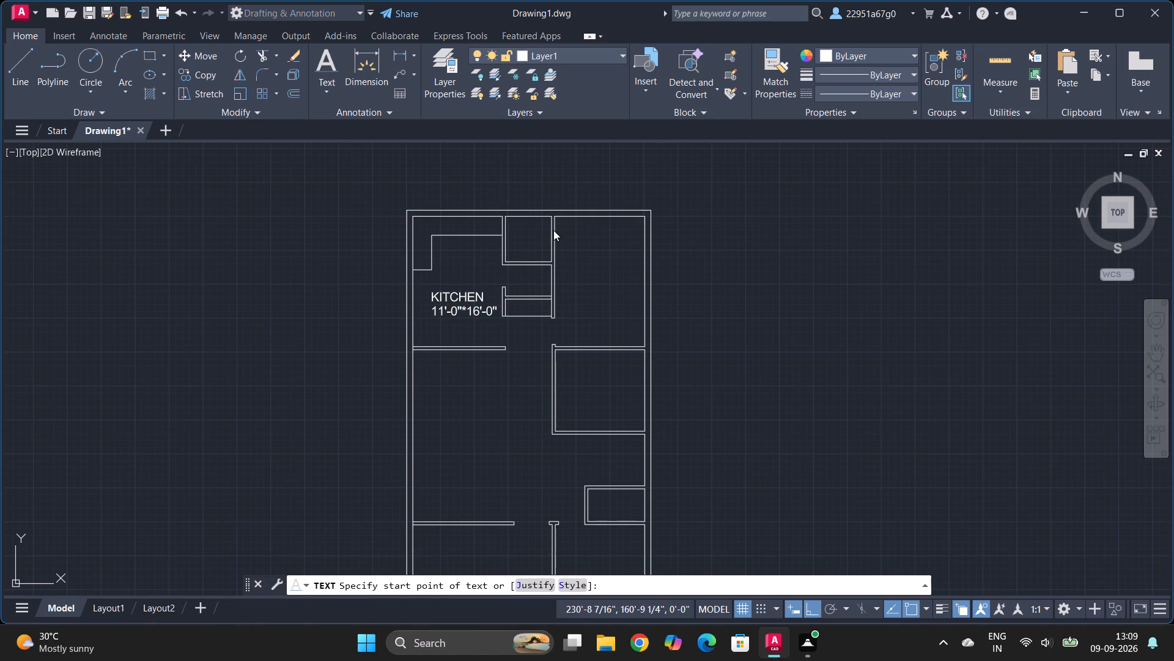
{"action": "left_click", "coordinate": [589, 302]}
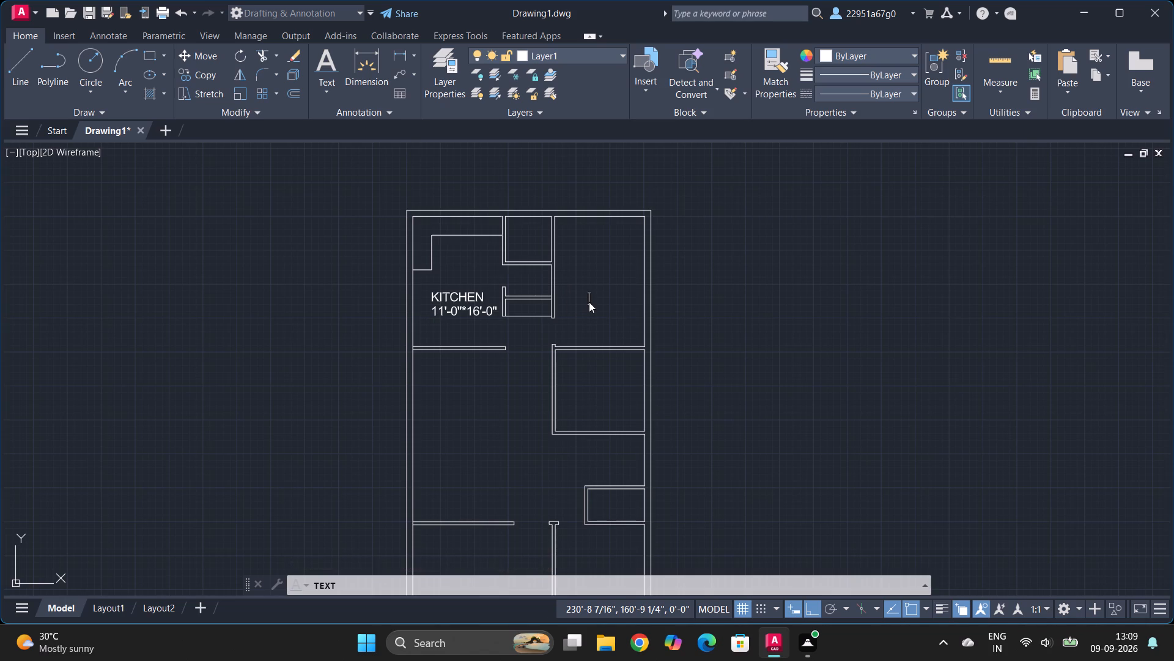
{"action": "type", "text": "BEDROOM"}
{"action": "key", "text": "BackSpace"}
{"action": "key", "text": "BackSpace"}
{"action": "key", "text": "BackSpace"}
{"action": "key", "text": "BackSpace"}
{"action": "key", "text": "BackSpace"}
{"action": "key", "text": "BackSpace"}
{"action": "key", "text": "BackSpace"}
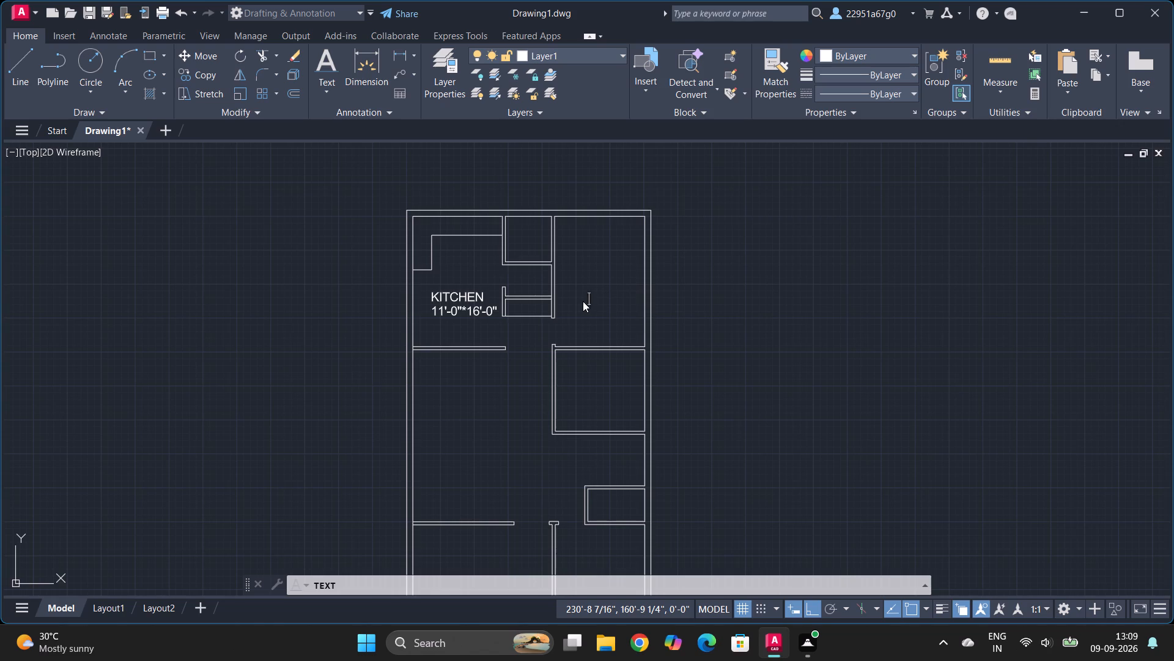
{"action": "left_click", "coordinate": [583, 300]}
{"action": "type", "text": "BEDROOM"}
{"action": "key", "text": "Return"}
Add the room size 11'-0"*16'-0" as a second text line under BEDROOM.
{"action": "type", "text": "11"}
{"action": "key", "text": "apostrophe"}
{"action": "key", "text": "minus"}
{"action": "key", "text": "0"}
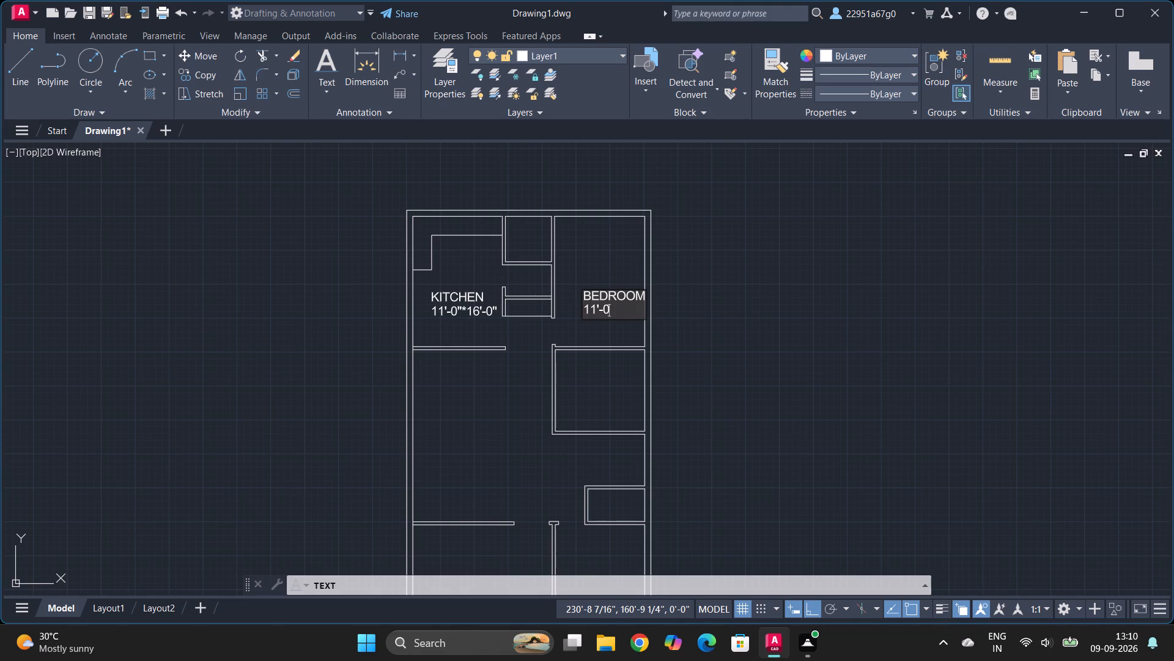
{"action": "key", "text": "shift+quotedbl"}
{"action": "key", "text": "shift+asterisk"}
{"action": "type", "text": "16'"}
{"action": "key", "text": "minus"}
{"action": "key", "text": "0"}
{"action": "key", "text": "shift+quotedbl"}
Rewrite the upper-right bedroom's size line without hyphens as 11'0"*16'0".
{"action": "key", "text": "BackSpace"}
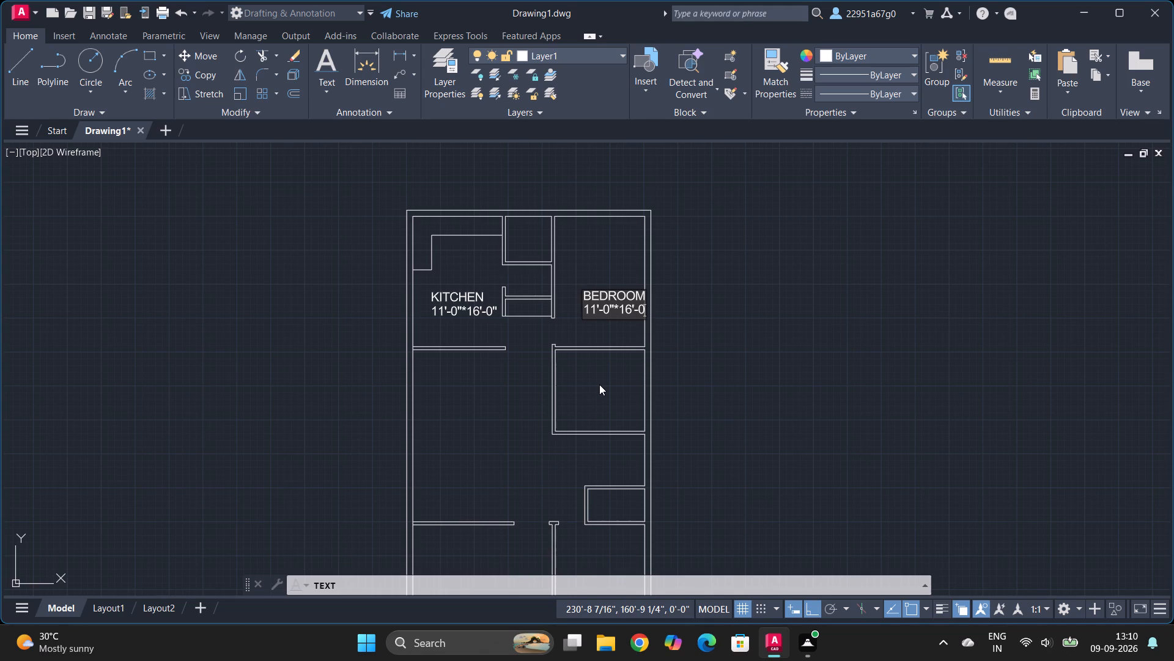
{"action": "key", "text": "BackSpace"}
{"action": "key", "text": "BackSpace"}
{"action": "key", "text": "BackSpace"}
{"action": "key", "text": "BackSpace"}
{"action": "key", "text": "BackSpace"}
{"action": "key", "text": "BackSpace"}
{"action": "key", "text": "BackSpace"}
{"action": "key", "text": "BackSpace"}
{"action": "key", "text": "BackSpace"}
{"action": "key", "text": "0"}
{"action": "key", "text": "shift+quotedbl"}
{"action": "key", "text": "shift+asterisk"}
{"action": "type", "text": "16"}
{"action": "key", "text": "apostrophe"}
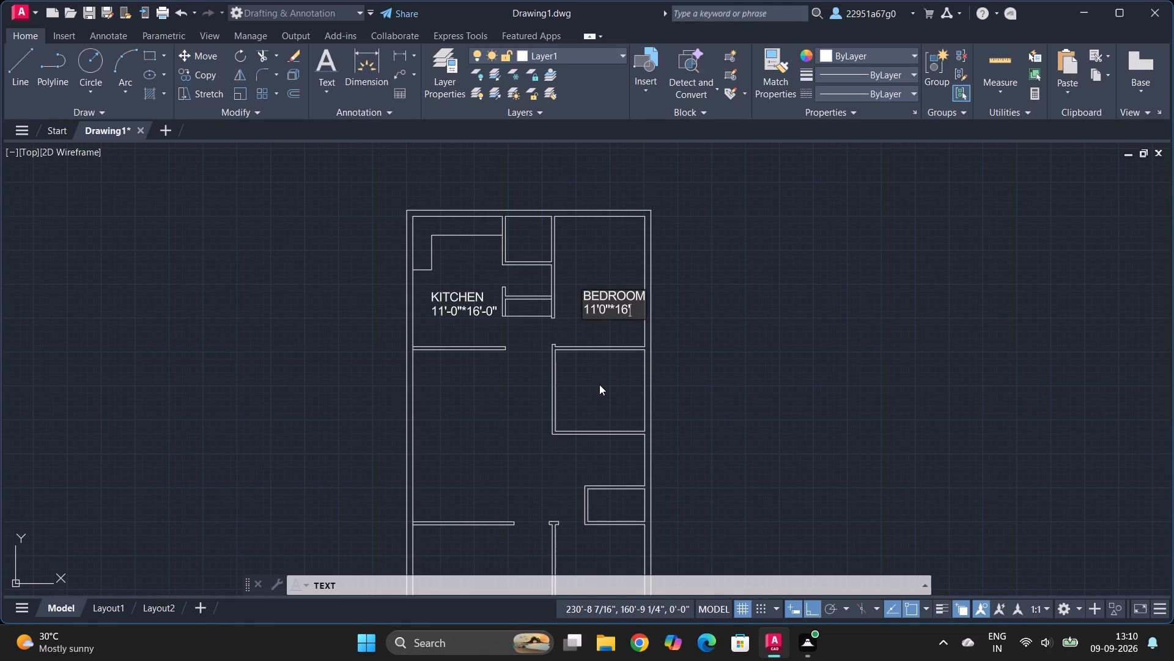
{"action": "key", "text": "0"}
{"action": "key", "text": "shift+quotedbl"}
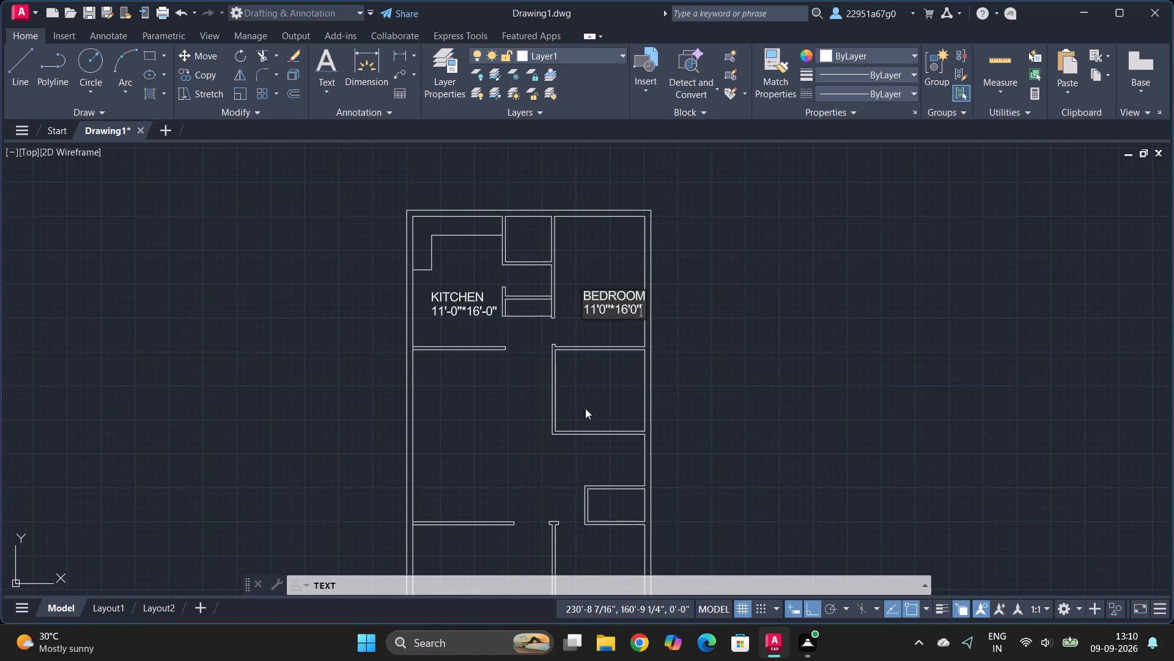
Place another text label reading BEDROOM in the enclosed room directly below the upper-right bedroom.
{"action": "left_click", "coordinate": [584, 403]}
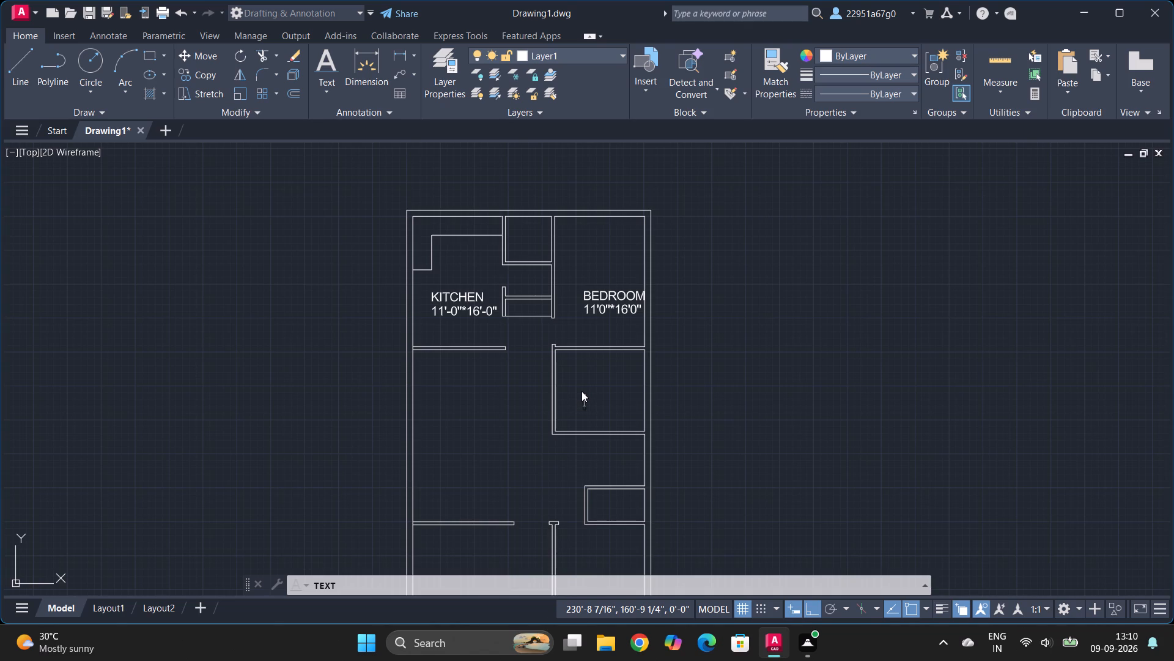
{"action": "left_click", "coordinate": [578, 392]}
{"action": "type", "text": "BEDROOM"}
{"action": "key", "text": "Return"}
Add the room size 11'0"*10'0" as a second text line under the lower BEDROOM label.
{"action": "type", "text": "11"}
{"action": "key", "text": "apostrophe"}
{"action": "type", "text": "0\""}
{"action": "key", "text": "shift+asterisk"}
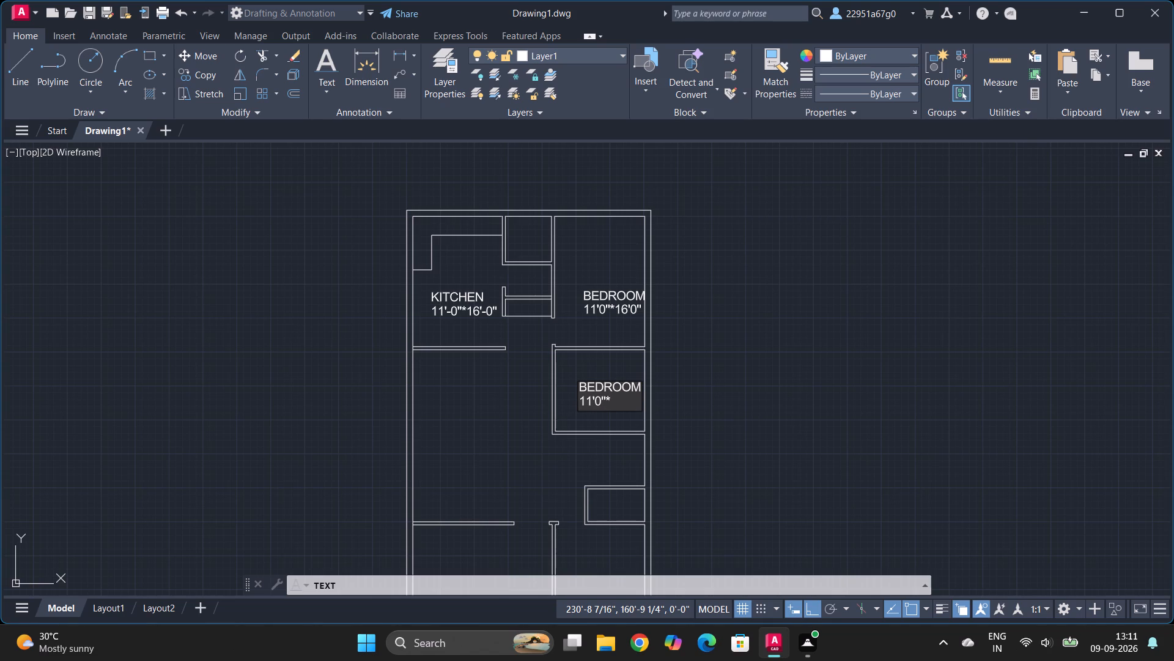
{"action": "type", "text": "10'0"}
{"action": "key", "text": "shift+quotedbl"}
Label the large open room below the kitchen HALL, with the size 17'1"*21'2" on a second text line.
{"action": "left_click", "coordinate": [455, 427]}
{"action": "type", "text": "HALL"}
{"action": "key", "text": "Return"}
{"action": "type", "text": "17;"}
{"action": "key", "text": "BackSpace"}
{"action": "key", "text": "apostrophe"}
{"action": "key", "text": "1"}
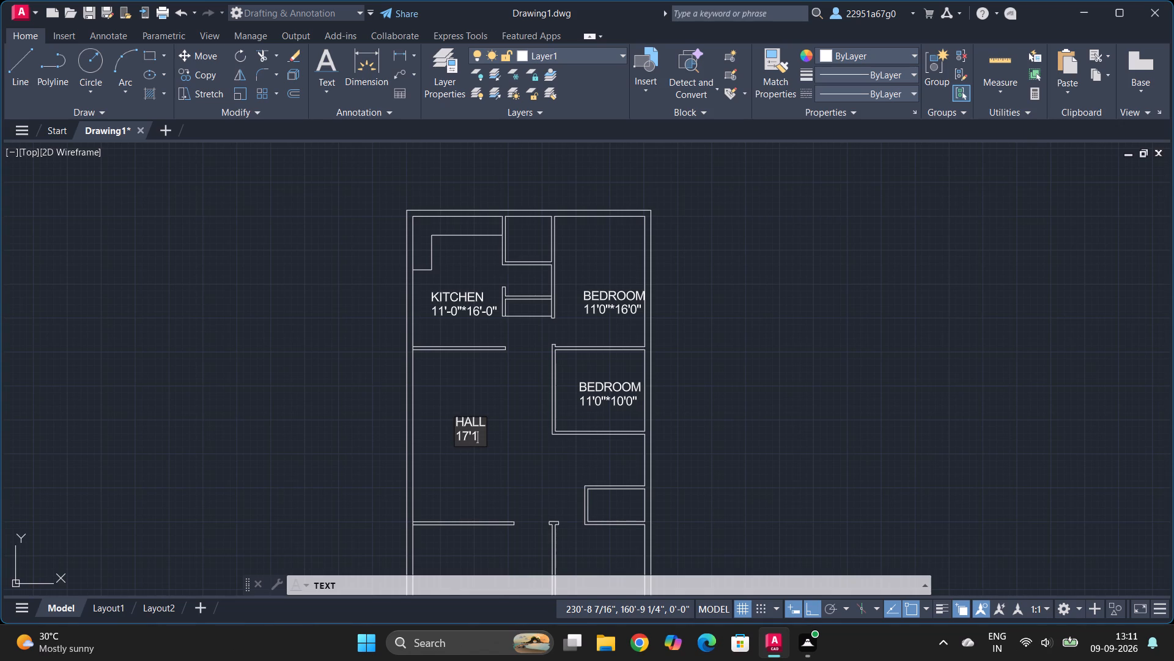
{"action": "key", "text": "shift+quotedbl"}
{"action": "key", "text": "shift+asterisk"}
{"action": "type", "text": "21"}
{"action": "type", "text": "'2"}
{"action": "key", "text": "shift+quotedbl"}
Label the room below the hall PARKING, with 17'1"*110" as its size on a second text line.
{"action": "scroll", "coordinate": [495, 474], "scroll_direction": "down", "scroll_amount": 2, "text": "ctrl"}
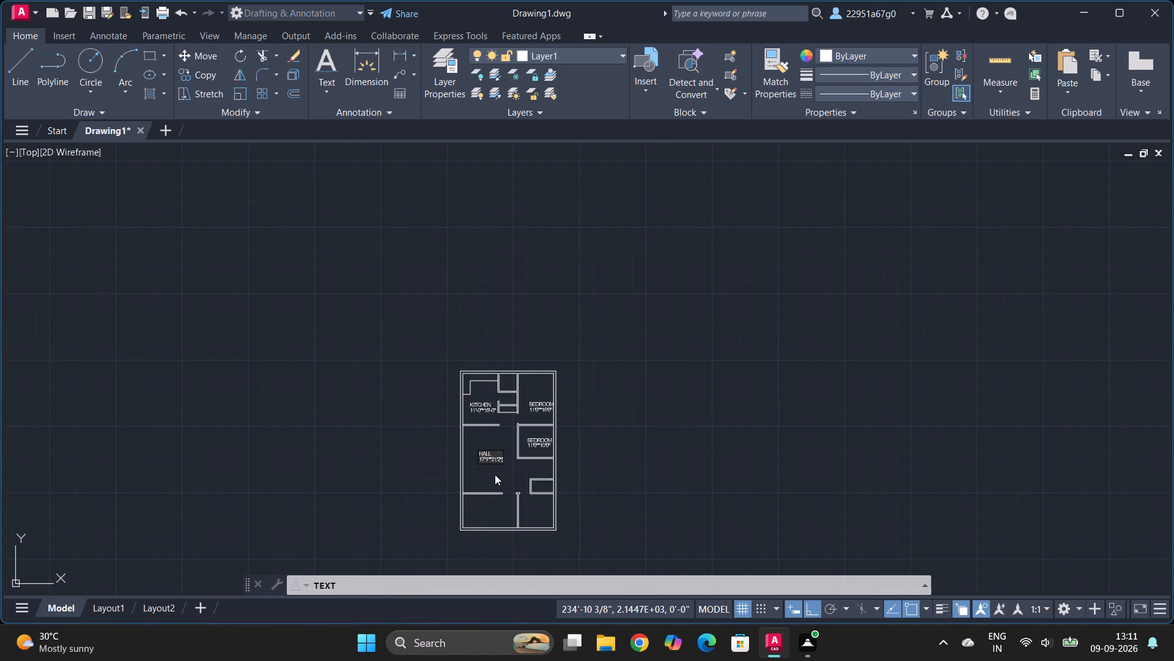
{"action": "scroll", "coordinate": [503, 527], "scroll_direction": "up", "scroll_amount": 2, "text": "ctrl"}
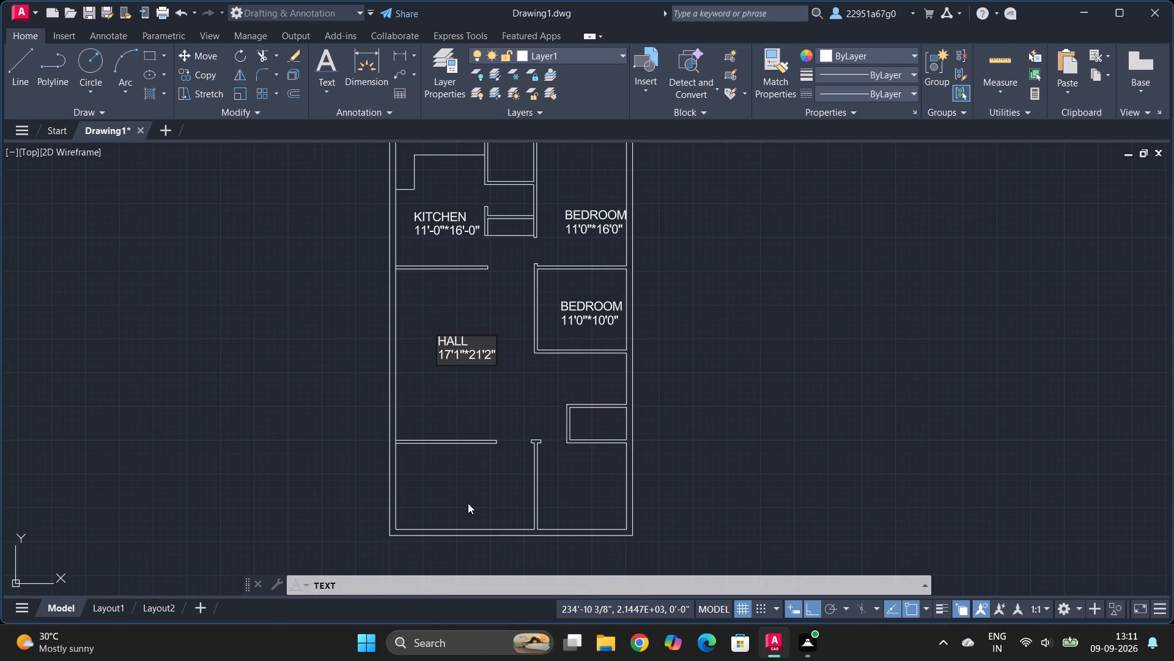
{"action": "left_click", "coordinate": [432, 476]}
{"action": "type", "text": "PARKING"}
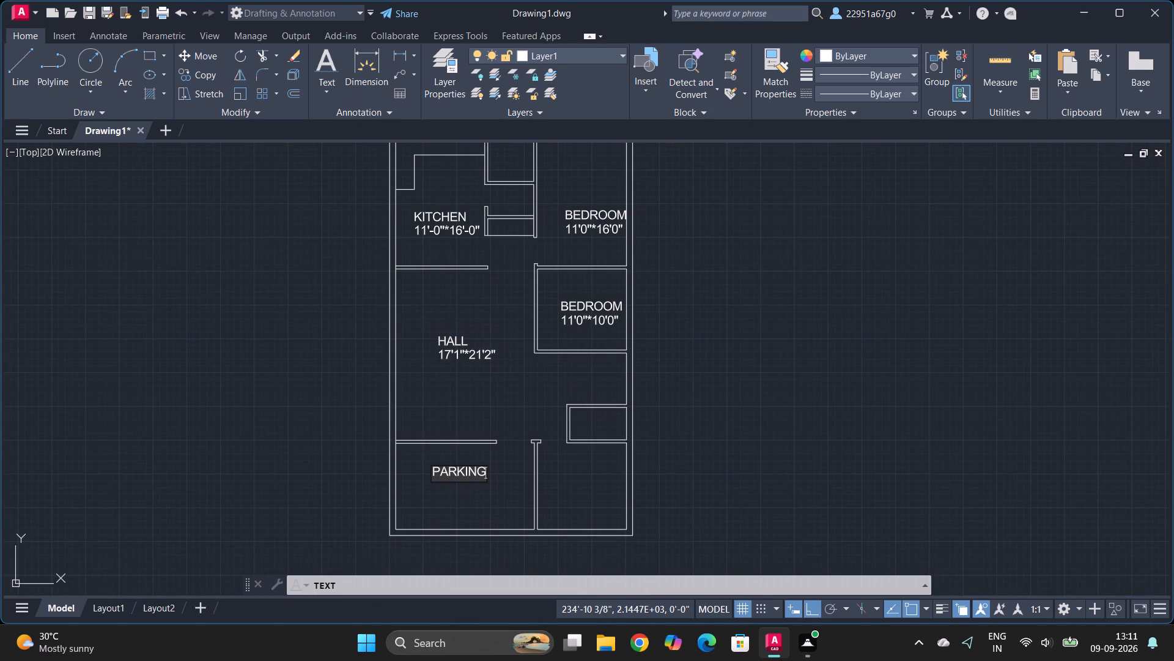
{"action": "key", "text": "Return"}
{"action": "type", "text": "17"}
{"action": "key", "text": "apostrophe"}
{"action": "type", "text": "1\""}
{"action": "key", "text": "shift+asterisk"}
{"action": "type", "text": "11'"}
{"action": "key", "text": "BackSpace"}
{"action": "type", "text": "0\""}
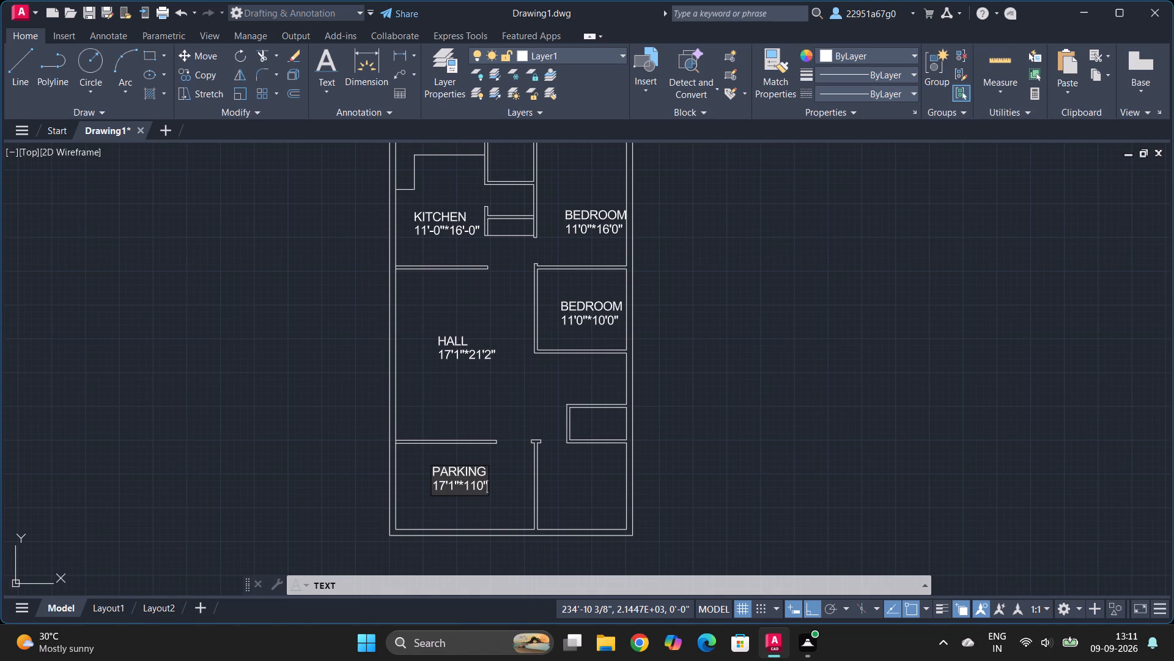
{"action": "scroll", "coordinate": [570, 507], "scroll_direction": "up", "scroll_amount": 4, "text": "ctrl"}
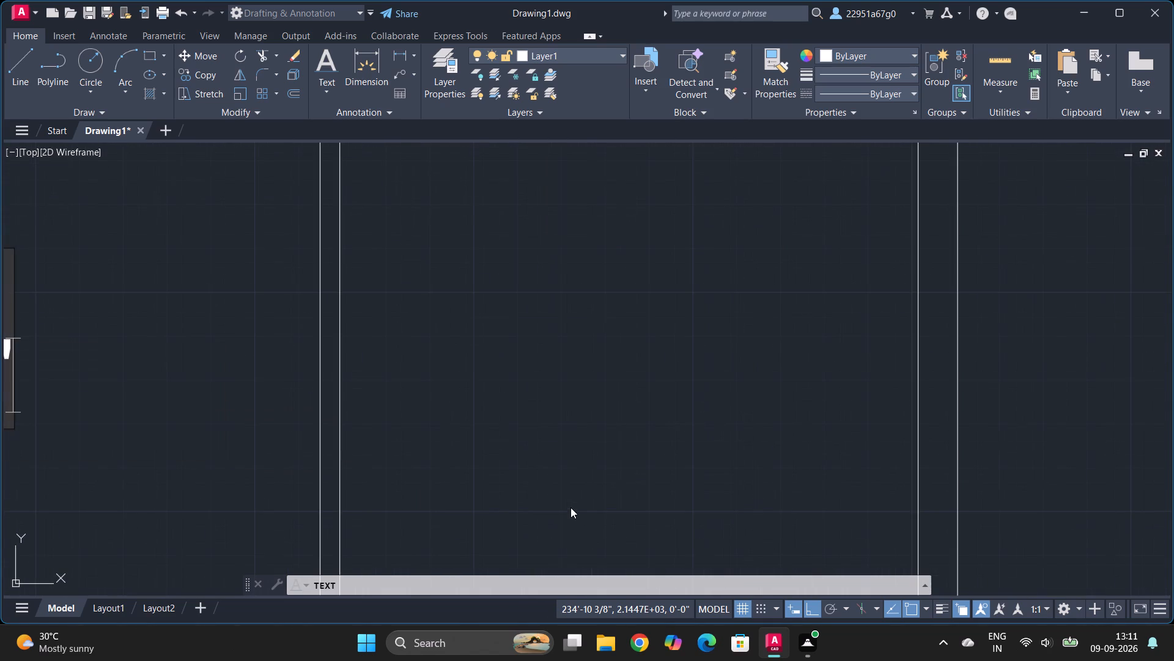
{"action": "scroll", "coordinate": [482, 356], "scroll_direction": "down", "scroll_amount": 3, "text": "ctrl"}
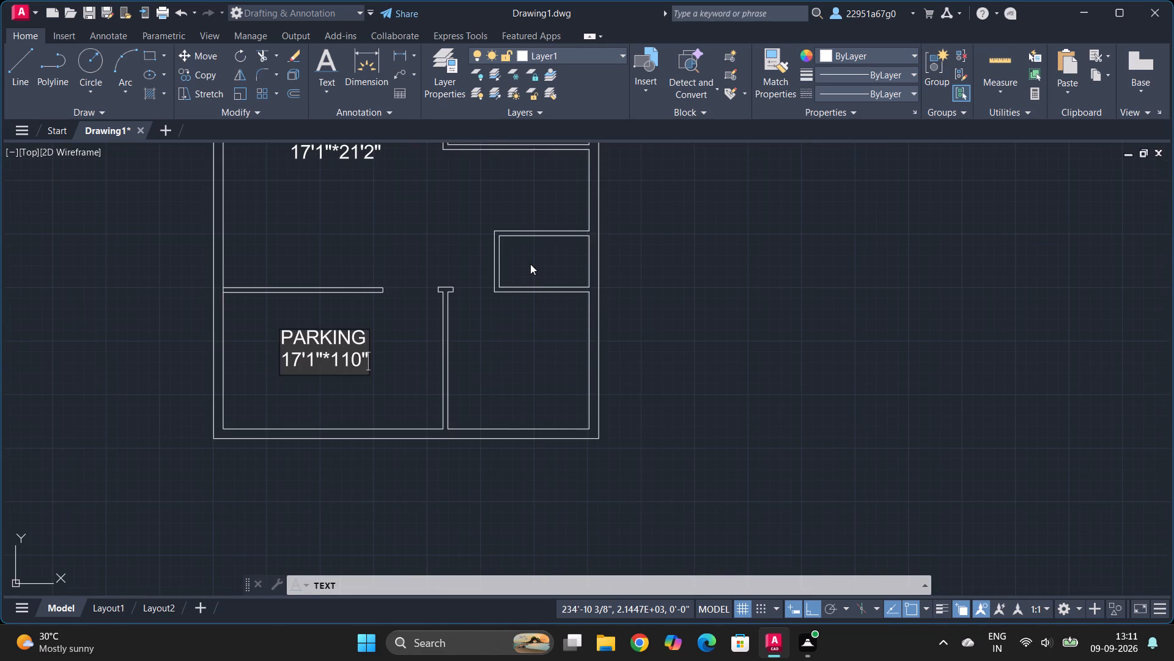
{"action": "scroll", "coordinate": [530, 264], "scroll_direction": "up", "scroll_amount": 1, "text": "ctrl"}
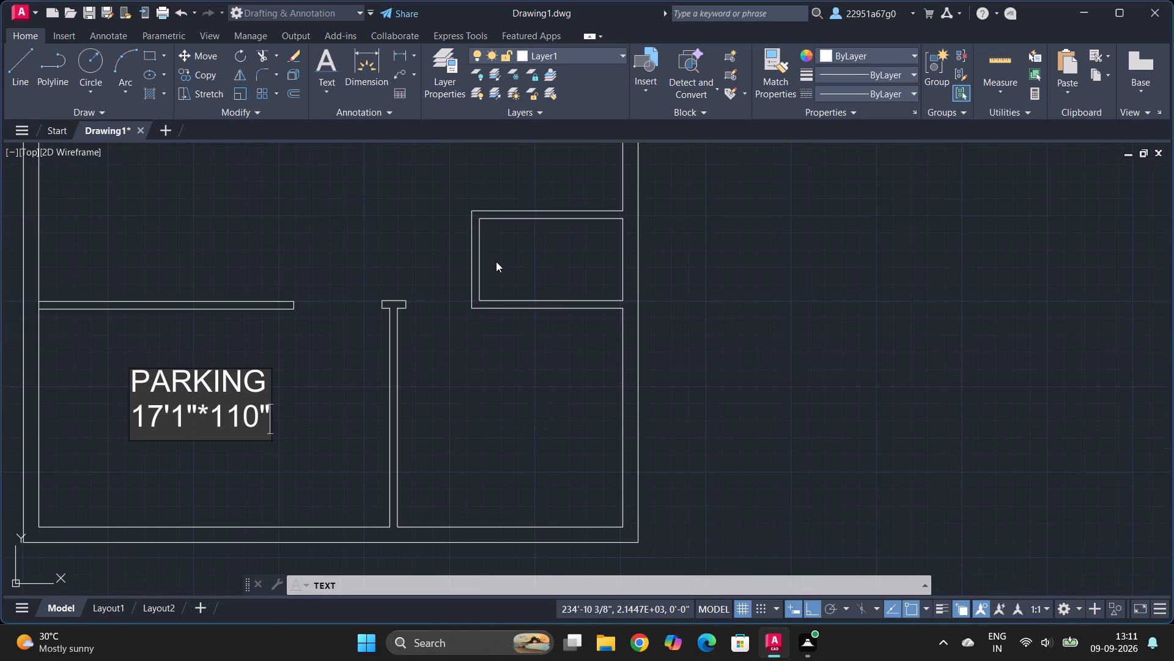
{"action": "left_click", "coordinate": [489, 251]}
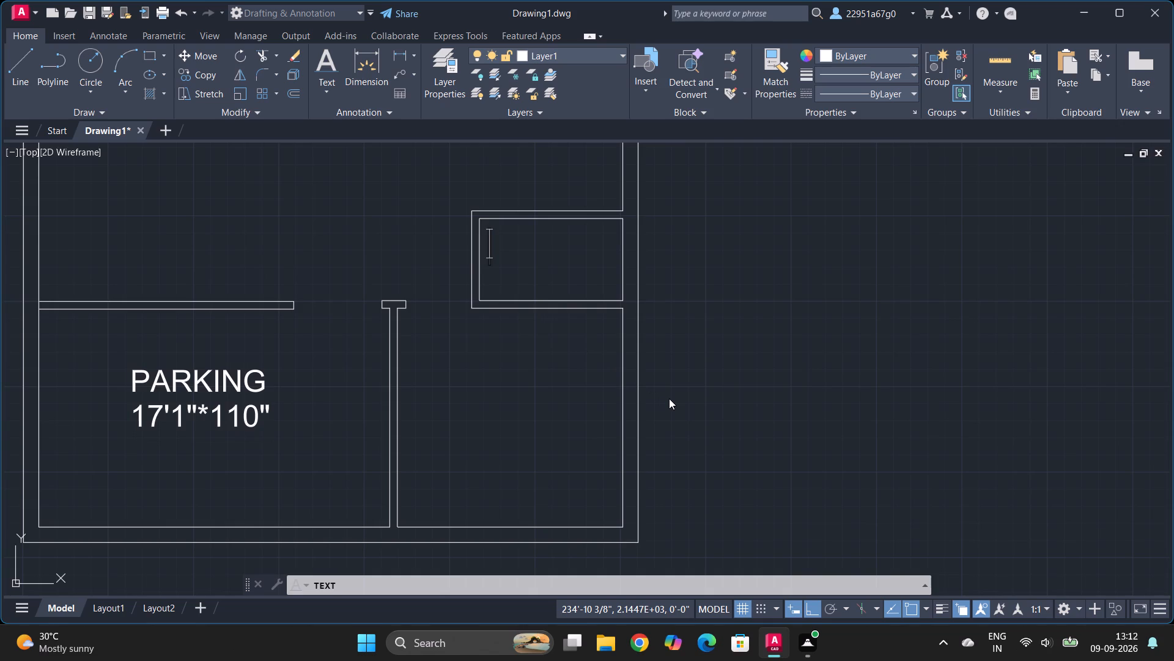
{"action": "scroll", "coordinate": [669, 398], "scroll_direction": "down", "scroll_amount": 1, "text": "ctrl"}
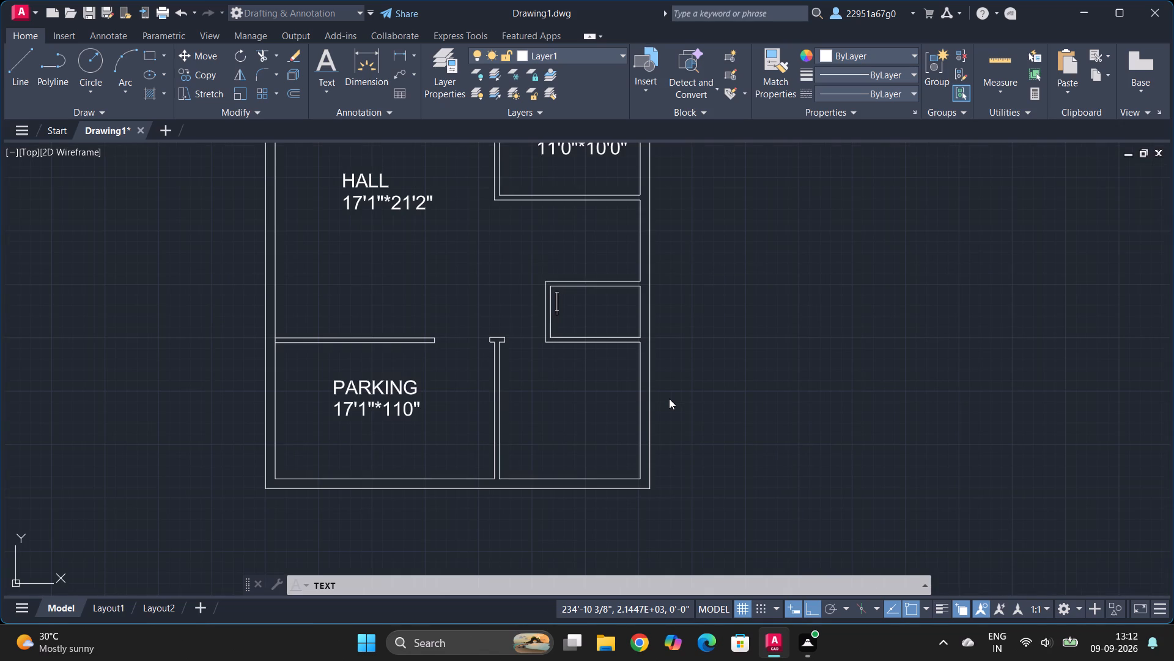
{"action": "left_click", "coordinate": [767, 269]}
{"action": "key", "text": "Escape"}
Label the small enclosed room below the lower bedroom TOILET in text about 4" high, with the size 7'0"*4'0" on a second line.
{"action": "scroll", "coordinate": [583, 340], "scroll_direction": "down", "scroll_amount": 2, "text": "ctrl"}
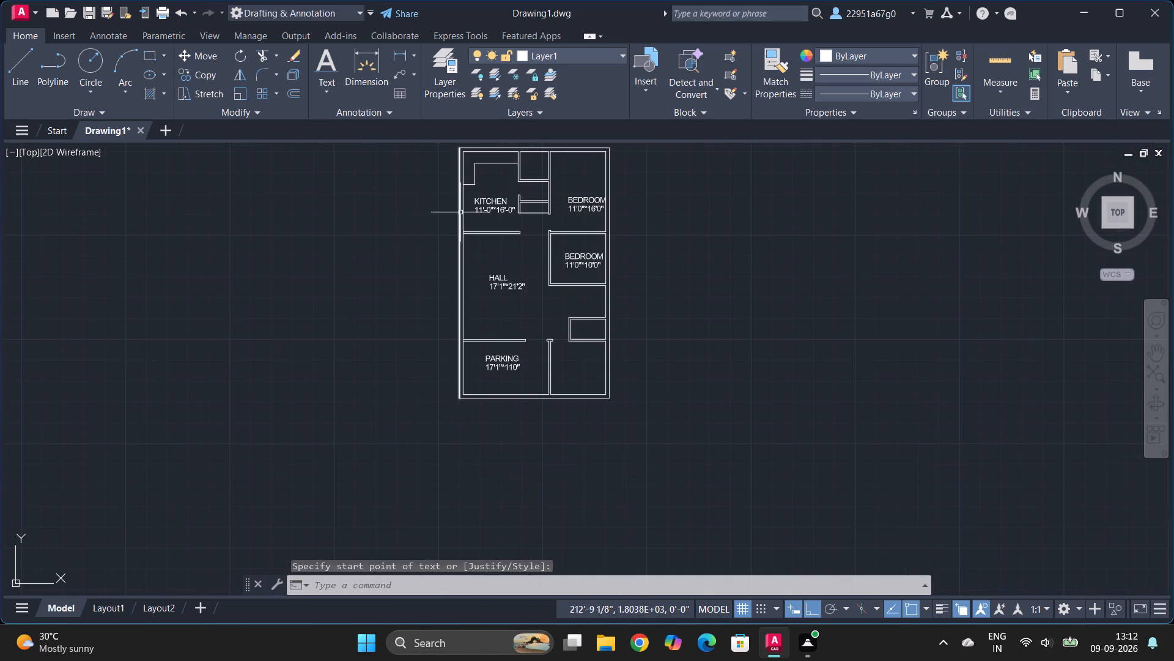
{"action": "left_click", "coordinate": [321, 67]}
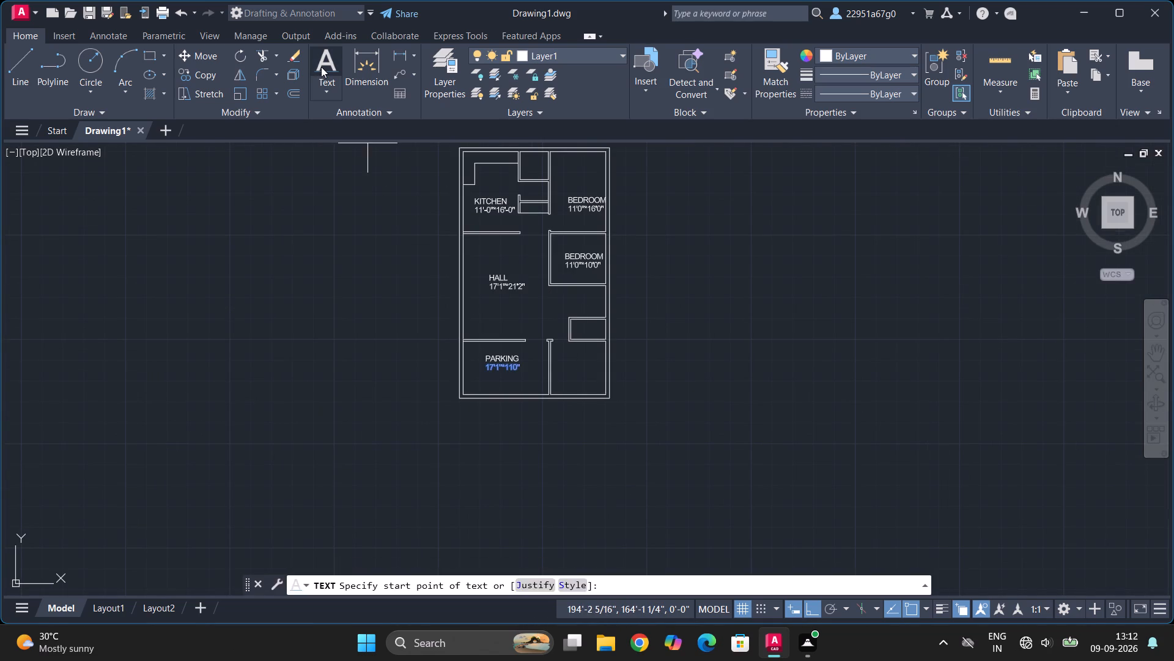
{"action": "scroll", "coordinate": [585, 325], "scroll_direction": "up", "scroll_amount": 5, "text": "ctrl"}
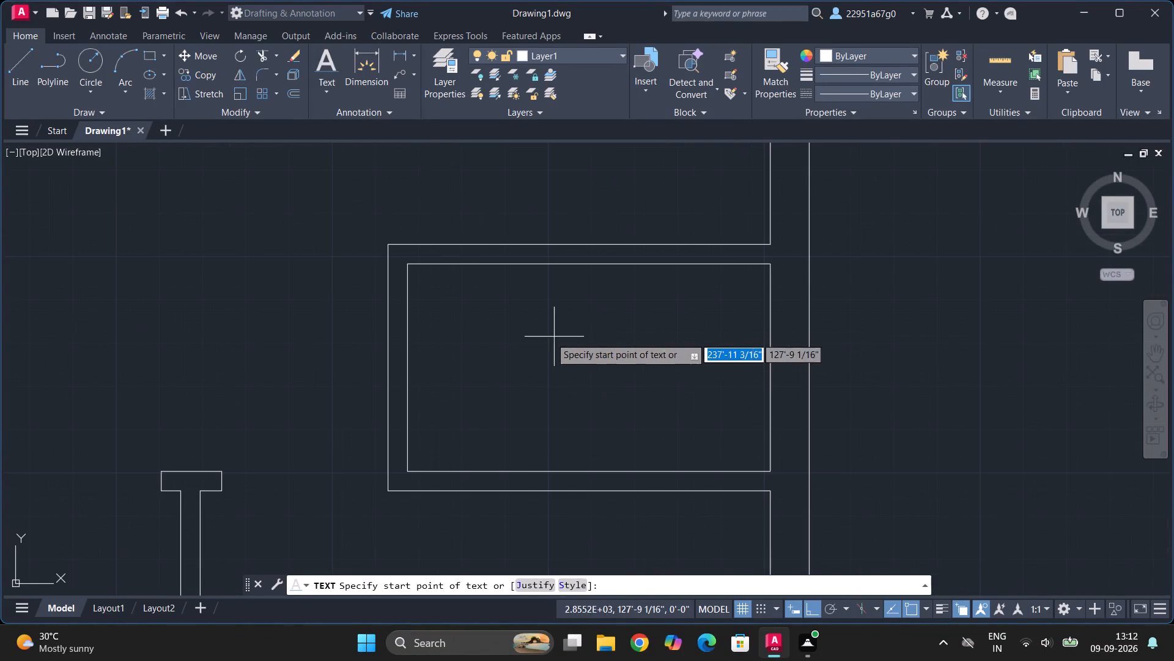
{"action": "left_click_drag", "start_coordinate": [430, 349], "coordinate": [430, 366]}
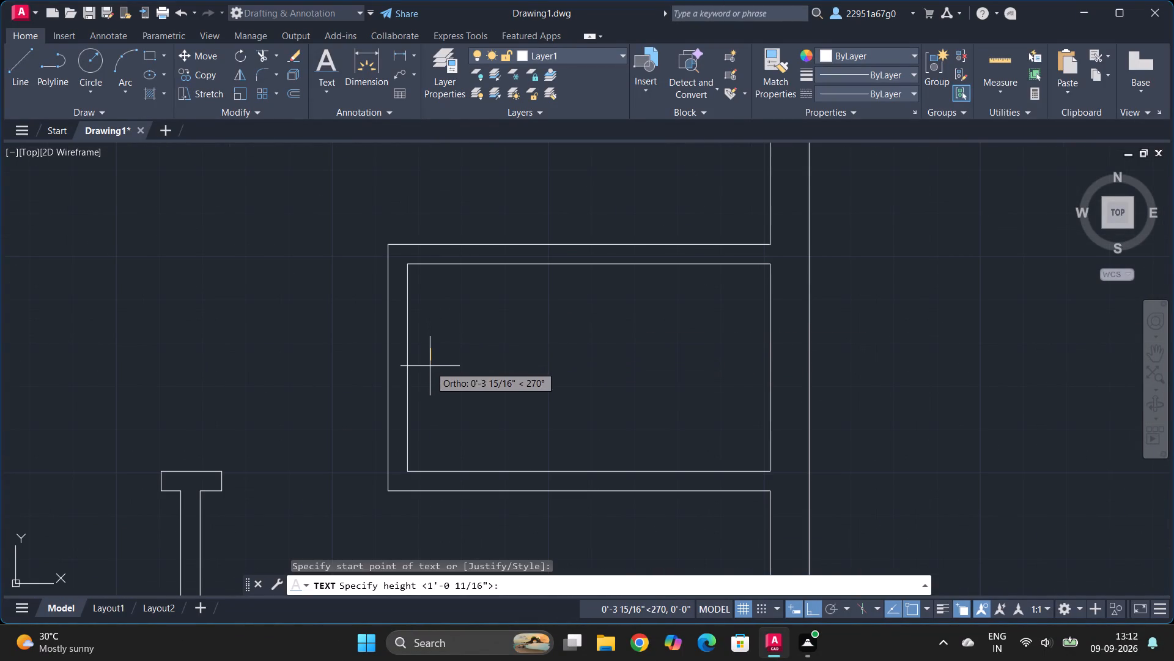
{"action": "double_click", "coordinate": [430, 366]}
{"action": "left_click", "coordinate": [430, 366]}
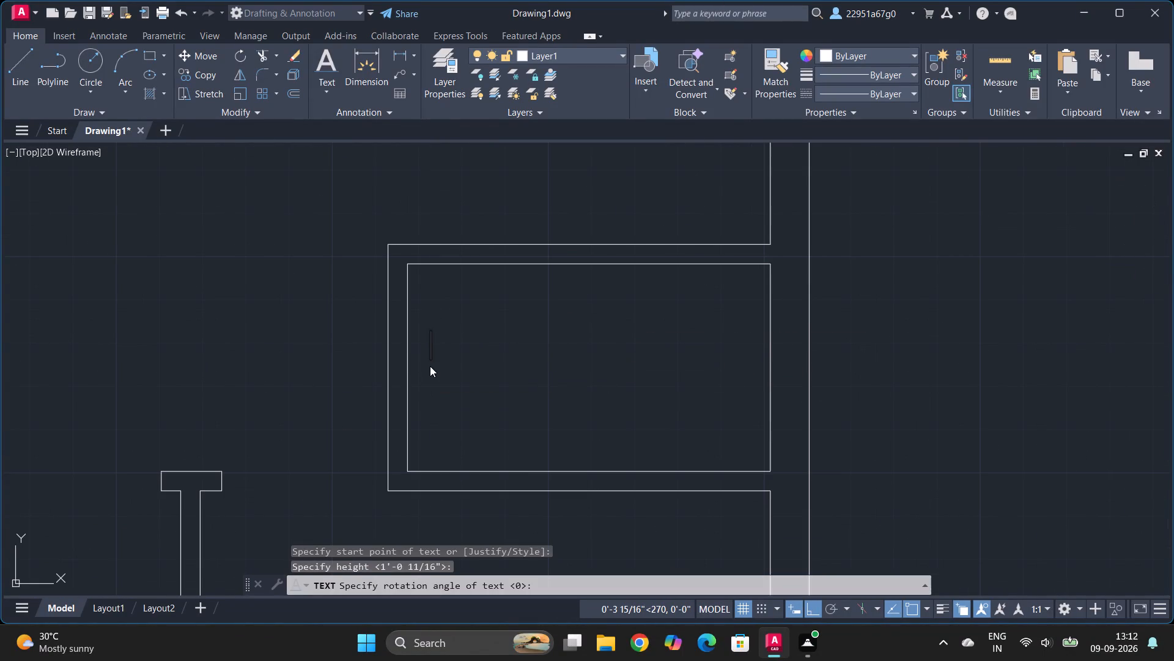
{"action": "type", "text": "TOILET"}
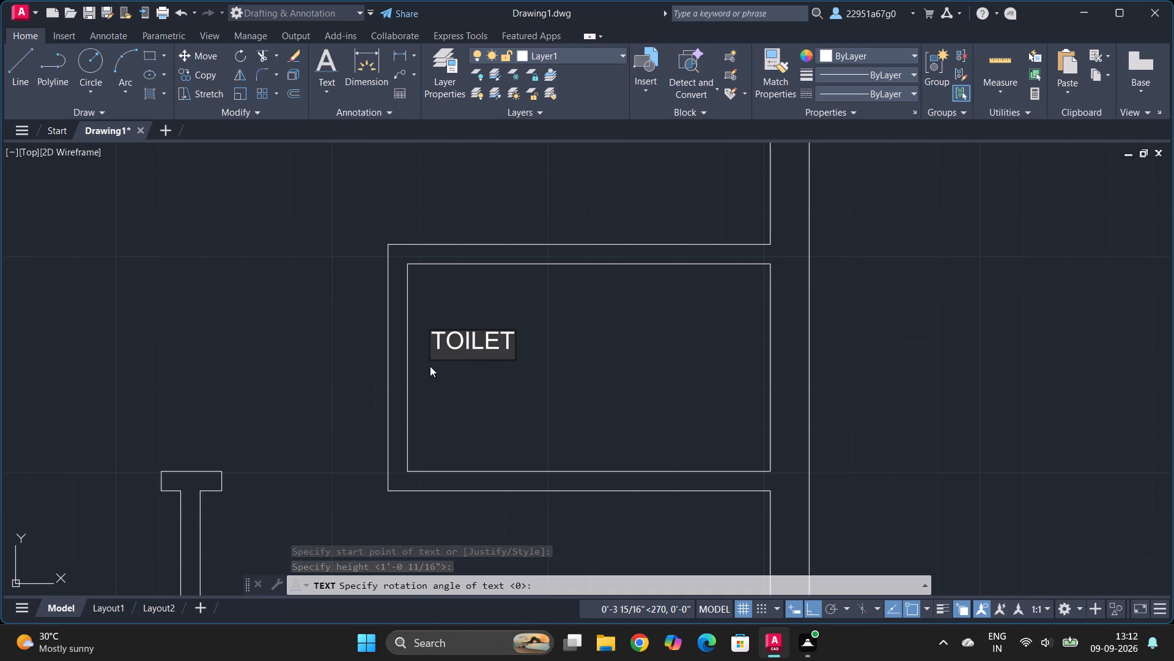
{"action": "key", "text": "Return"}
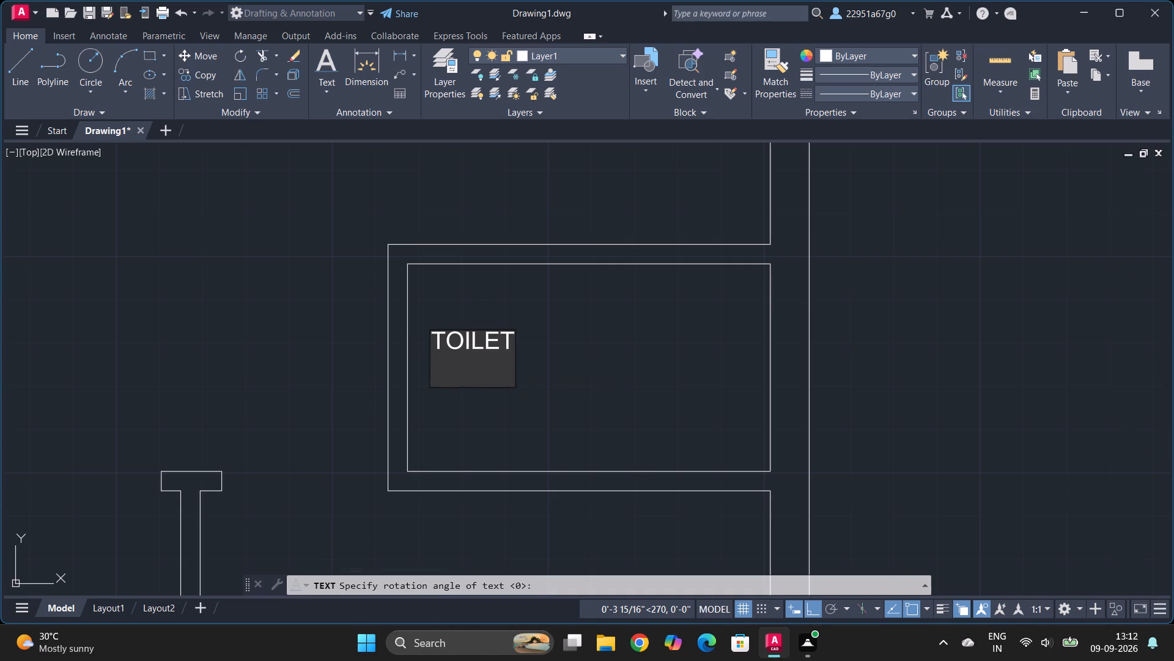
{"action": "type", "text": "7'"}
{"action": "type", "text": "0\""}
{"action": "key", "text": "shift+asterisk"}
{"action": "type", "text": "4'"}
{"action": "key", "text": "0"}
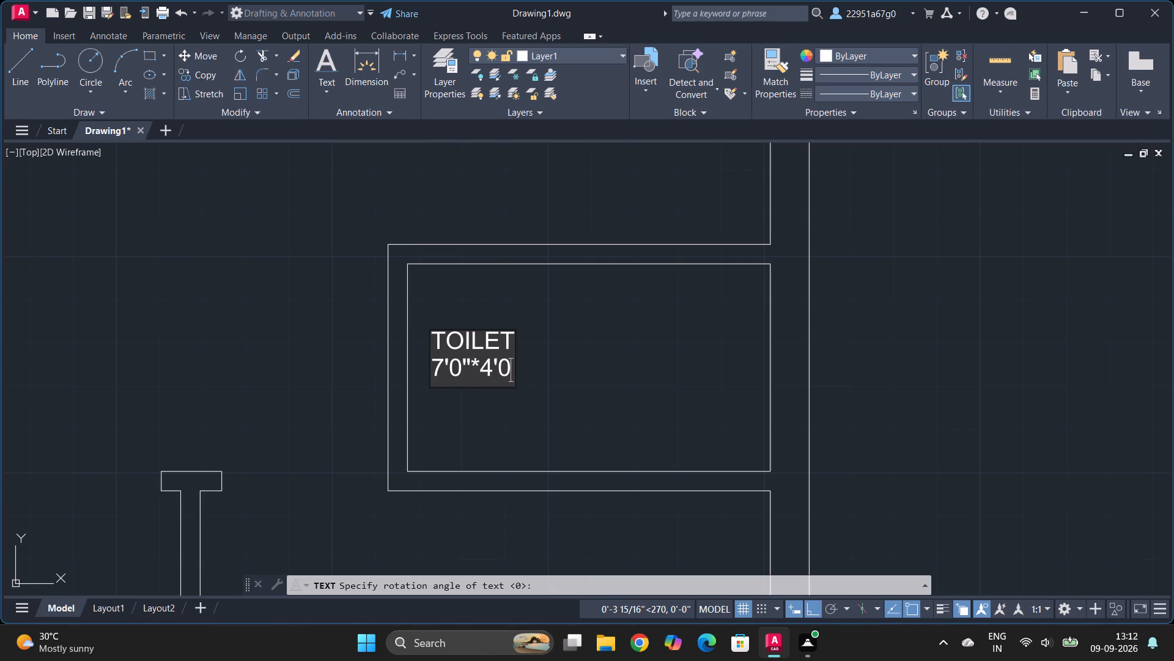
{"action": "key", "text": "shift+quotedbl"}
Label the room beside the parking area, below the toilet, BEDROOM, with the size 11'0"*10'6" on a second text line.
{"action": "scroll", "coordinate": [484, 258], "scroll_direction": "down", "scroll_amount": 5, "text": "ctrl"}
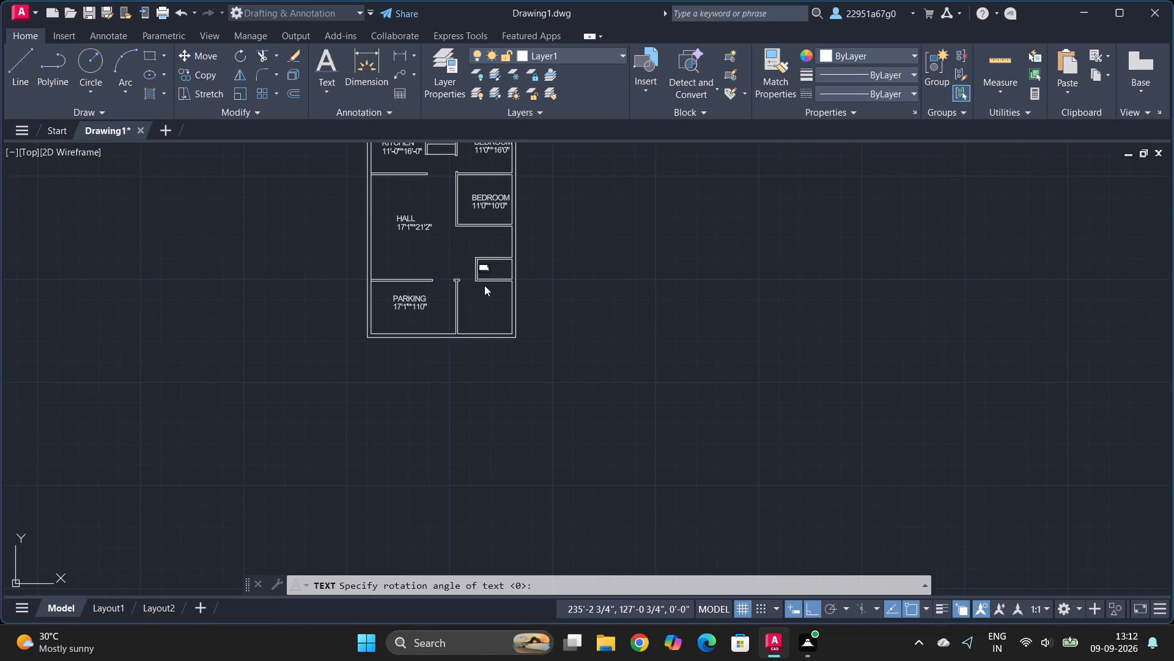
{"action": "left_click", "coordinate": [469, 310]}
{"action": "scroll", "coordinate": [476, 315], "scroll_direction": "up", "scroll_amount": 7, "text": "ctrl"}
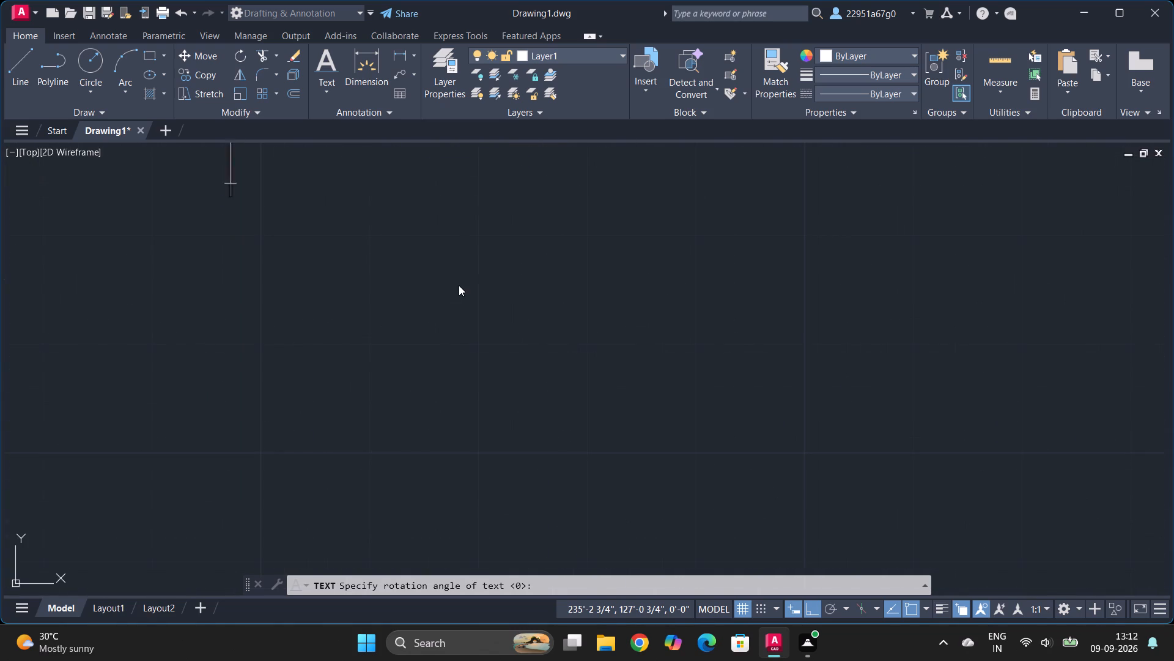
{"action": "scroll", "coordinate": [459, 285], "scroll_direction": "down", "scroll_amount": 5, "text": "ctrl"}
{"action": "left_click", "coordinate": [443, 307]}
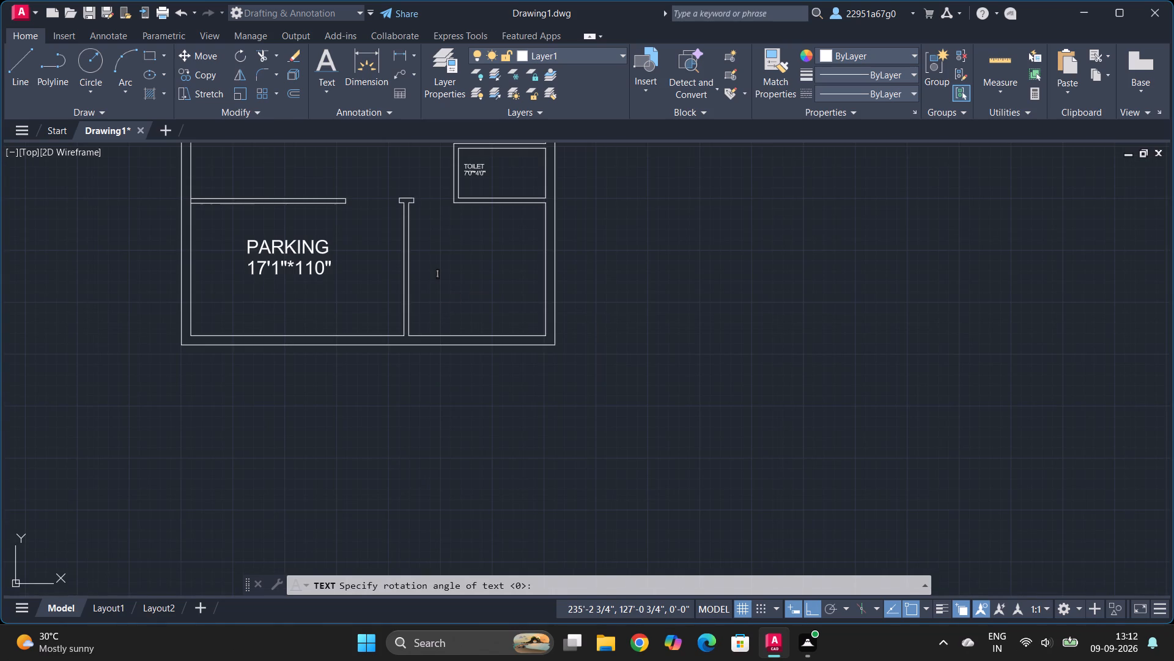
{"action": "type", "text": "BEDROOM"}
{"action": "key", "text": "Return"}
{"action": "type", "text": "11'0"}
{"action": "key", "text": "shift+quotedbl"}
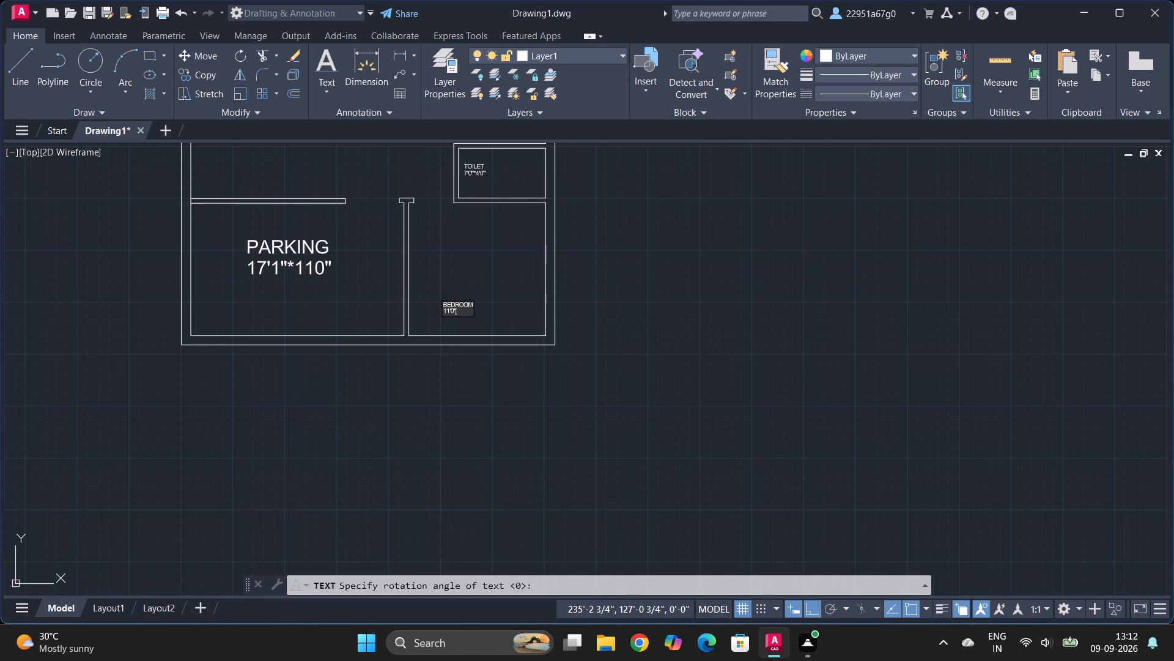
{"action": "key", "text": "shift+asterisk"}
{"action": "type", "text": "10'6"}
{"action": "key", "text": "shift+quotedbl"}
{"action": "left_click", "coordinate": [676, 216]}
{"action": "key", "text": "Escape"}
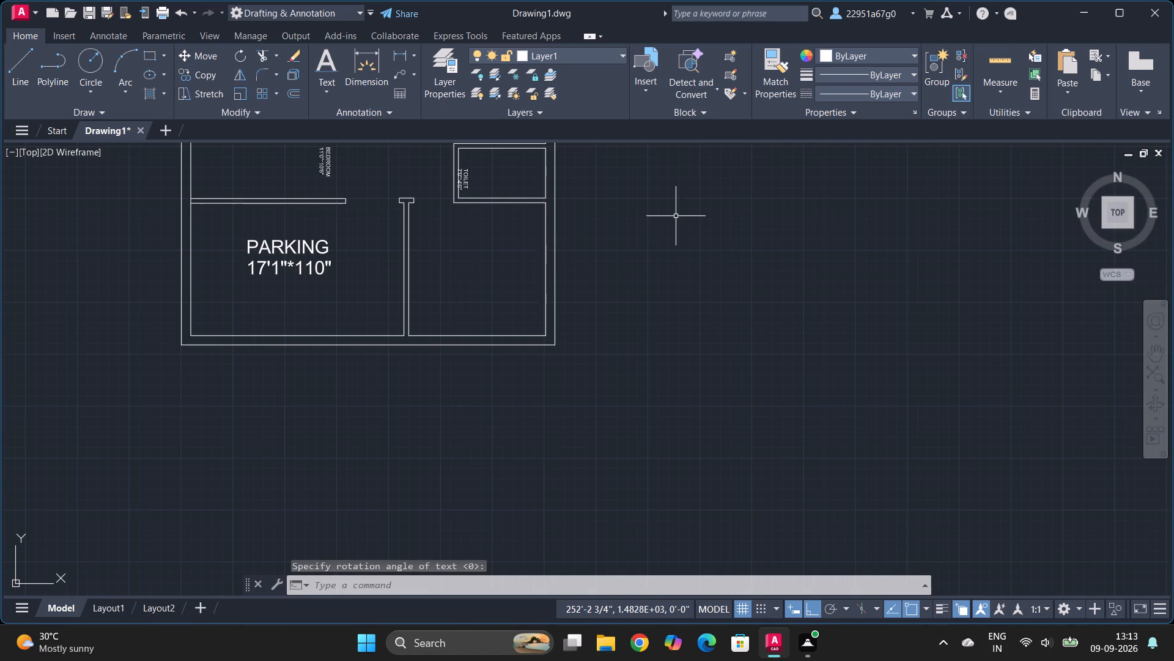
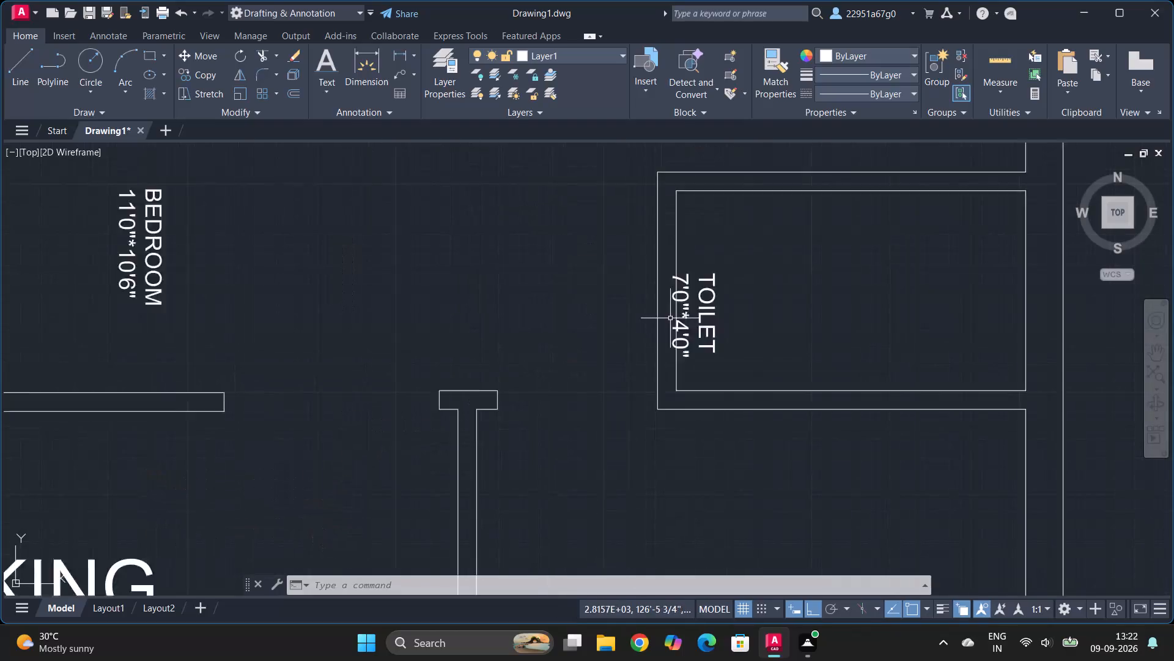
Rotate both lines of the TOILET label 90° counterclockwise so they read horizontally inside the toilet.
{"action": "left_click", "coordinate": [761, 278]}
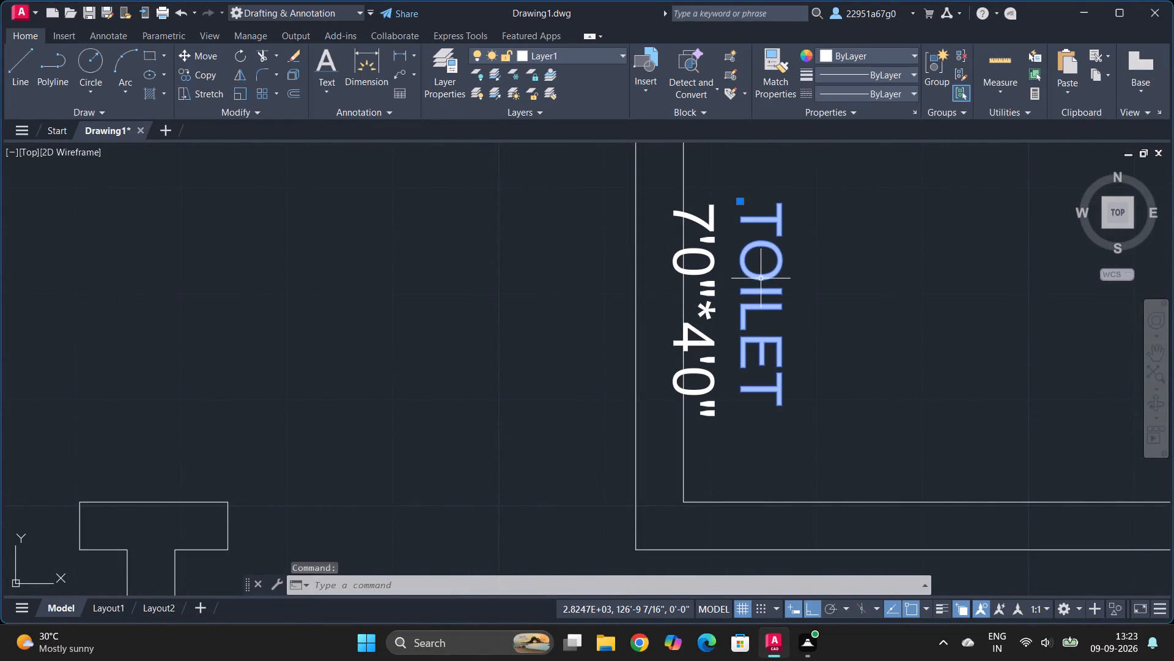
{"action": "left_click", "coordinate": [709, 273]}
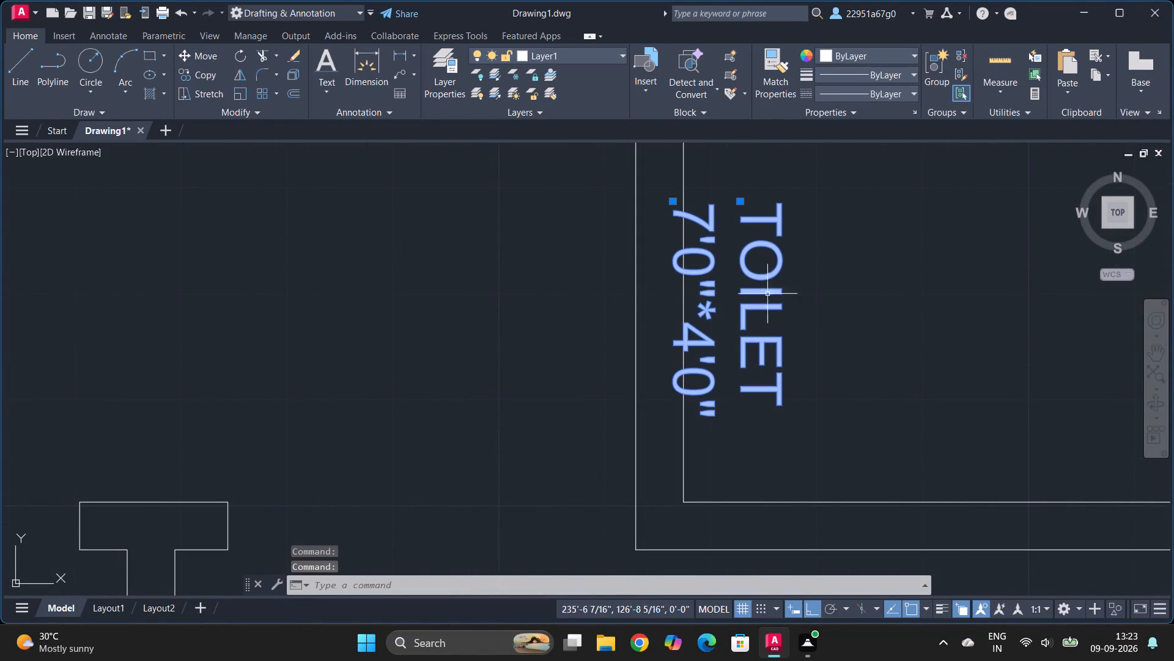
{"action": "type", "text": "ro"}
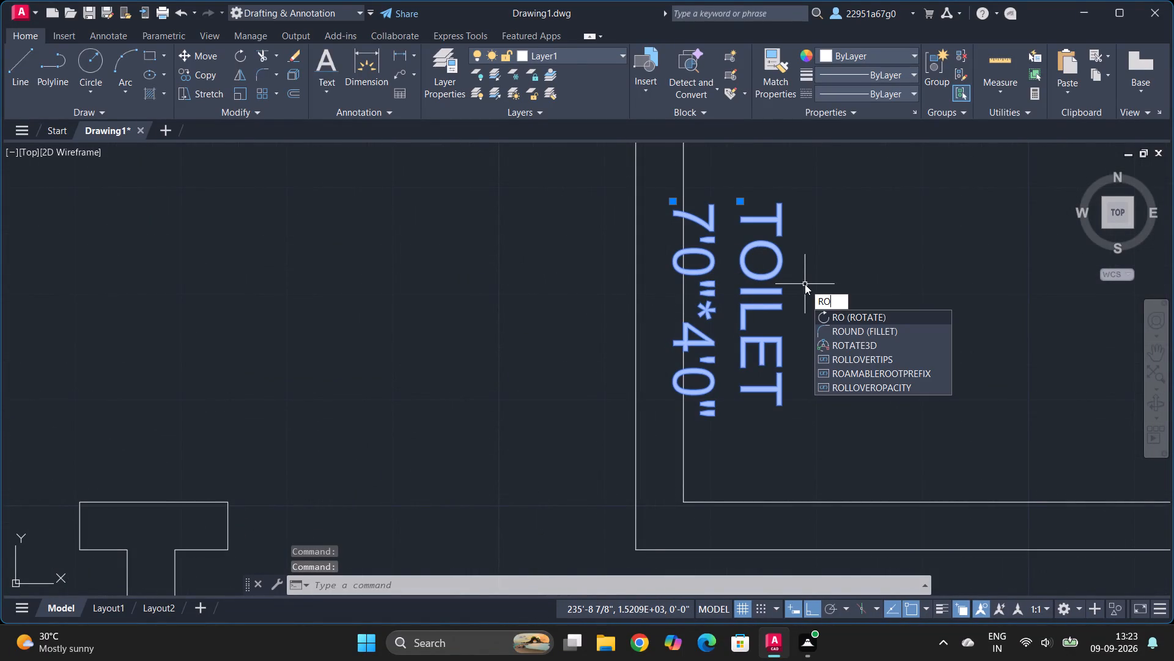
{"action": "key", "text": "Return"}
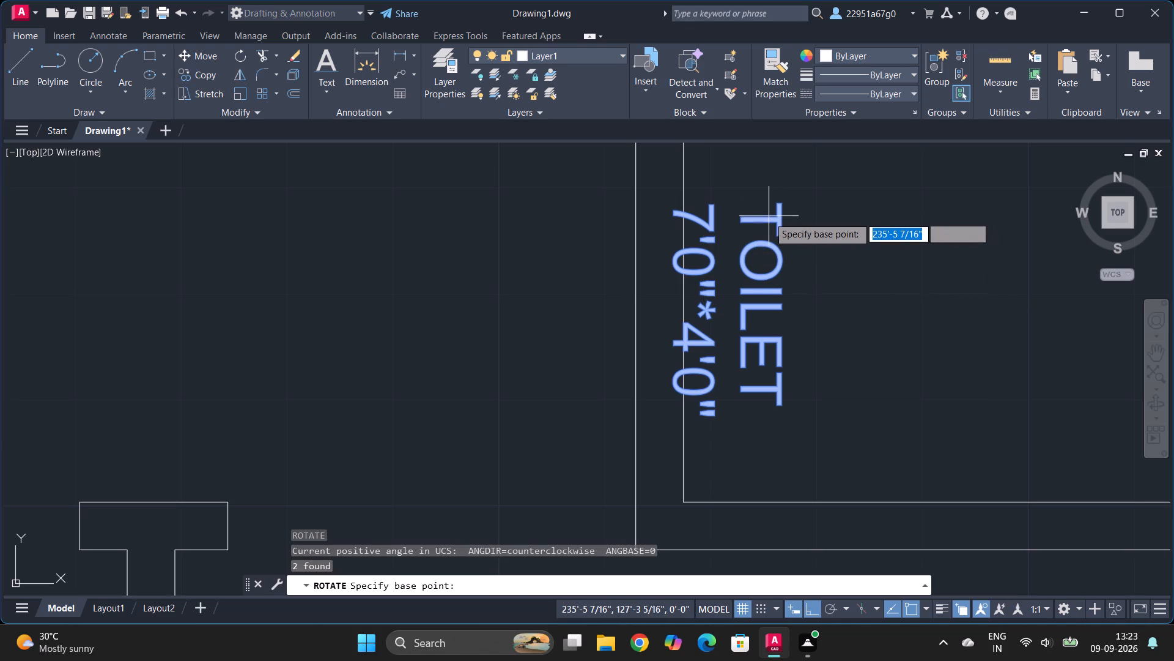
{"action": "left_click", "coordinate": [769, 220]}
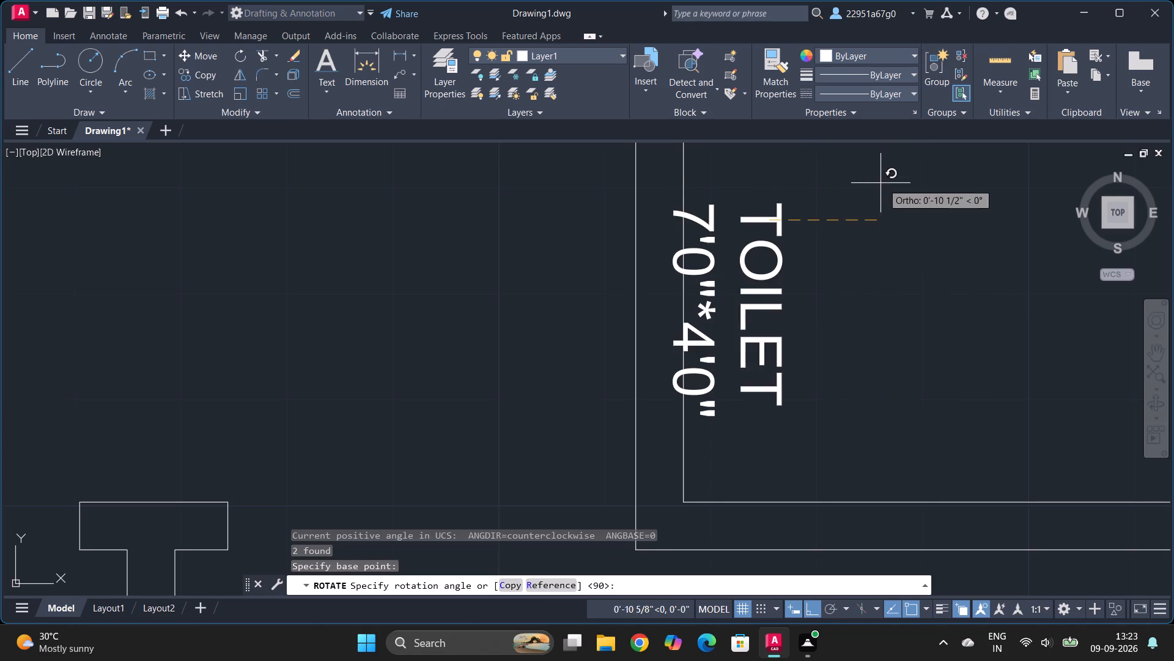
{"action": "left_click", "coordinate": [812, 160]}
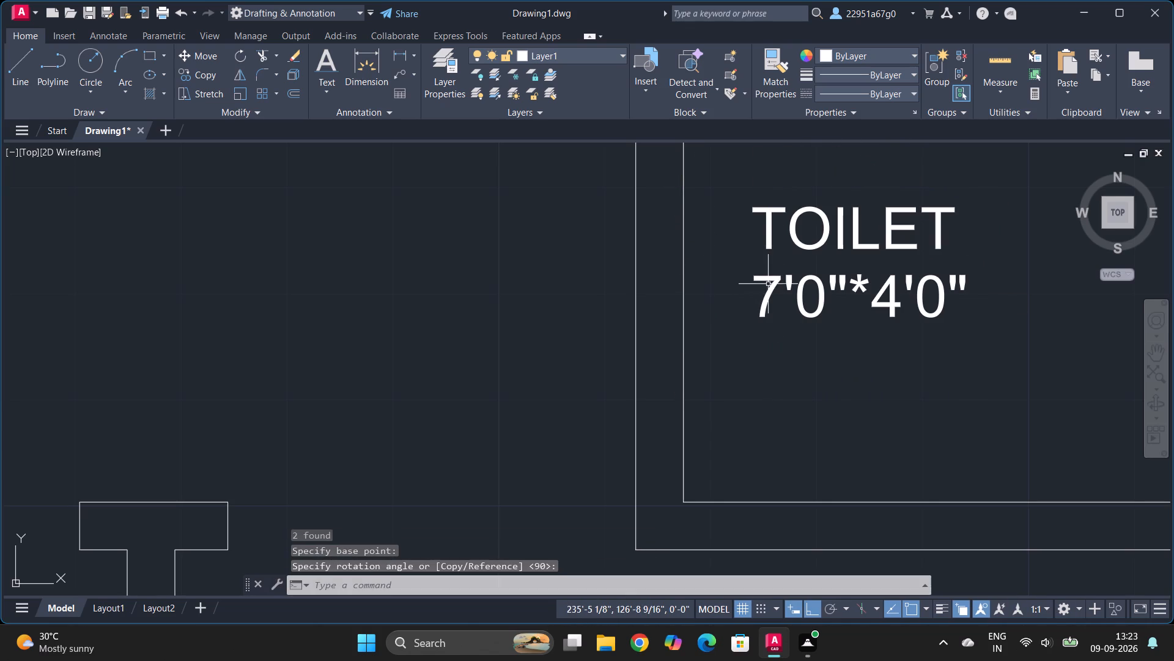
Rotate the sideways BEDROOM 11'0"*10'6" label 90° counterclockwise so both lines read horizontally.
{"action": "scroll", "coordinate": [765, 288], "scroll_direction": "down", "scroll_amount": 3, "text": "ctrl"}
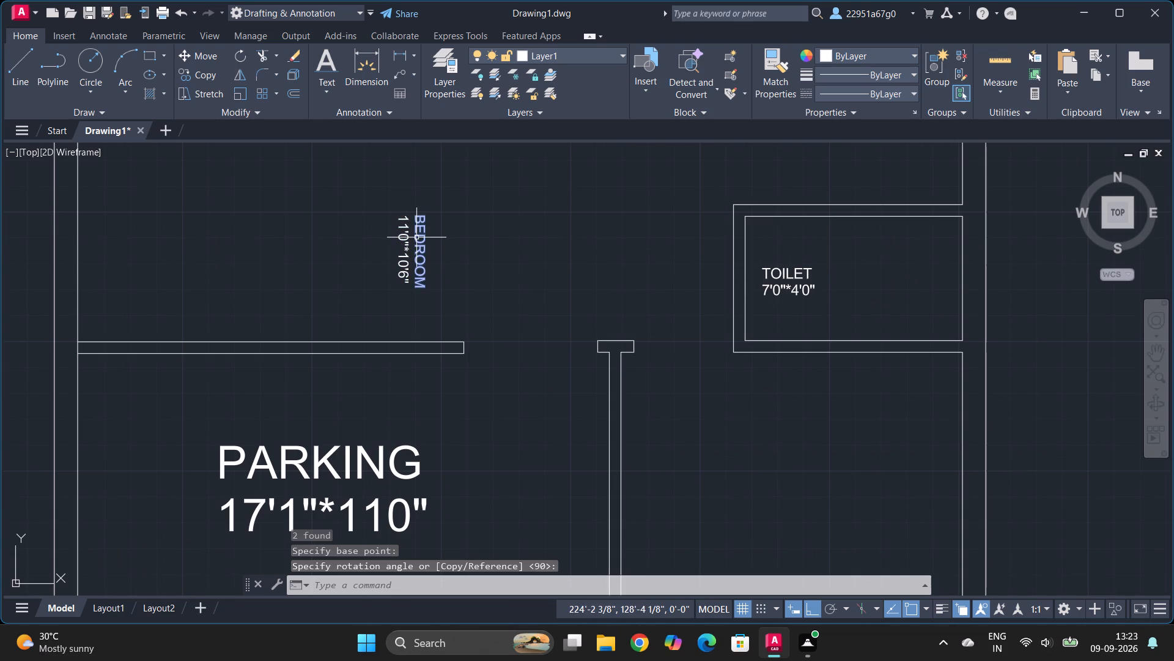
{"action": "left_click", "coordinate": [416, 237]}
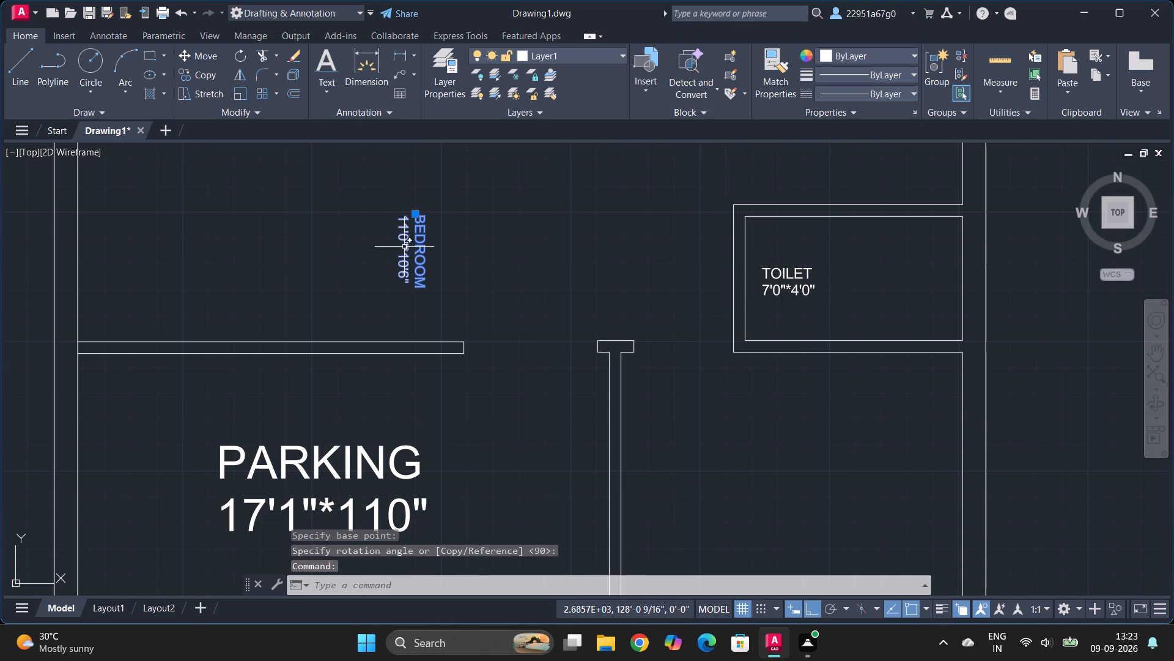
{"action": "left_click", "coordinate": [404, 247]}
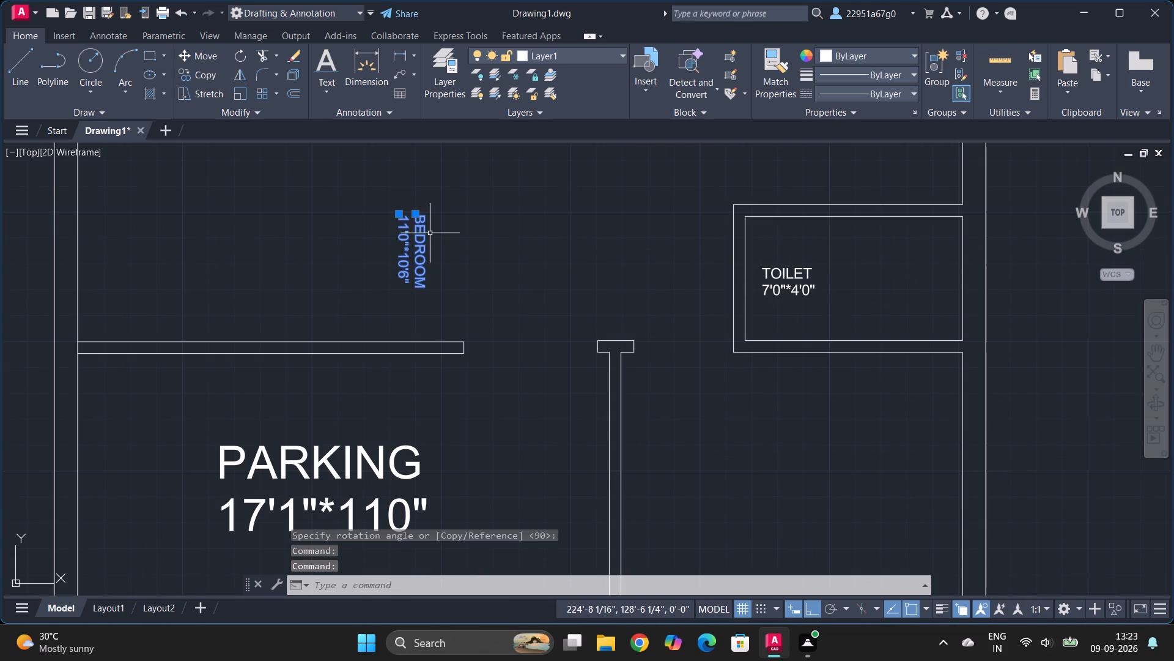
{"action": "type", "text": "ro"}
{"action": "key", "text": "Return"}
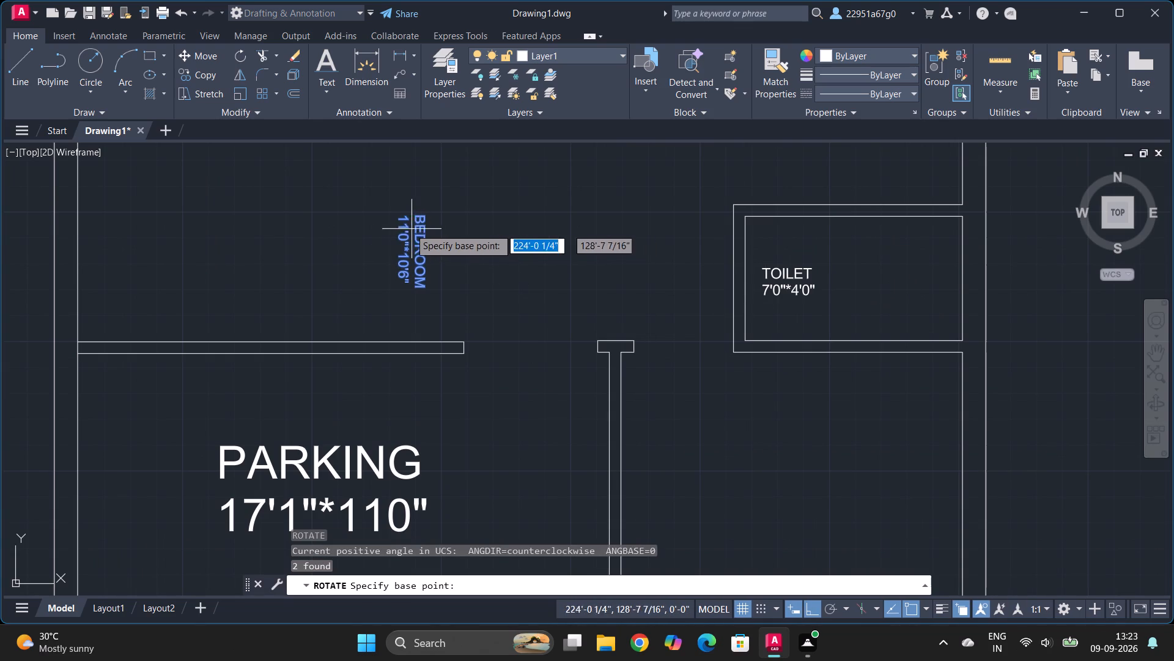
{"action": "left_click", "coordinate": [416, 219]}
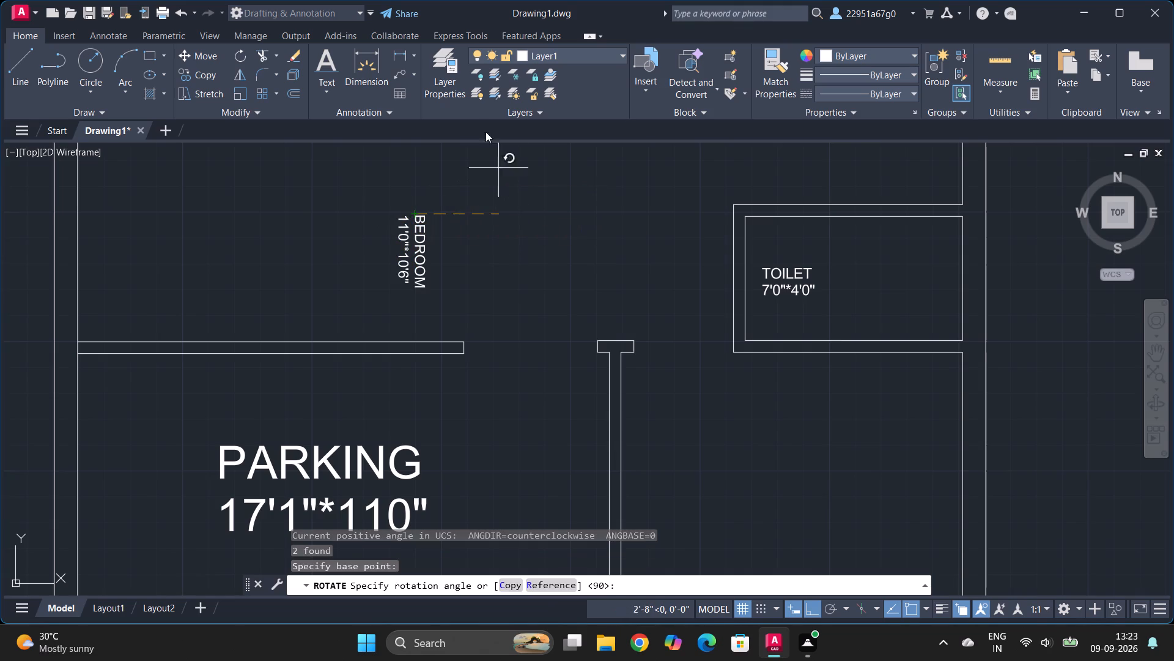
{"action": "left_click", "coordinate": [416, 185]}
Move the BEDROOM 11'0"*10'6" label, with Ortho off, into the room beside the parking area, below the toilet.
{"action": "left_click_drag", "start_coordinate": [446, 212], "coordinate": [443, 234]}
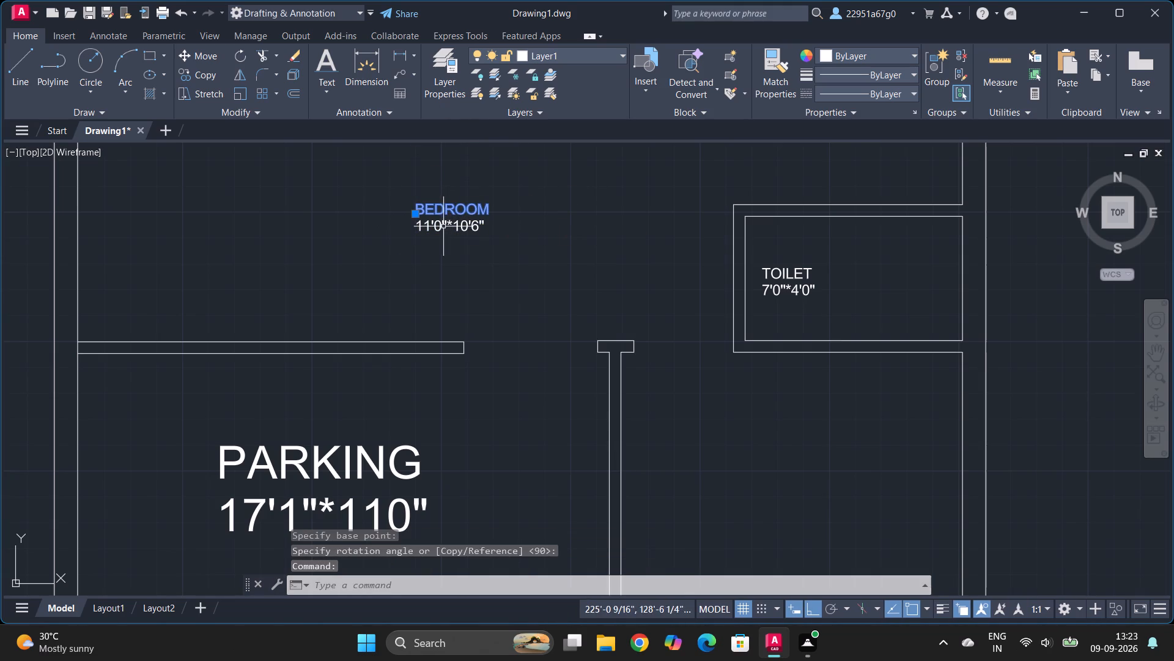
{"action": "left_click_drag", "start_coordinate": [443, 234], "coordinate": [442, 234]}
{"action": "left_click", "coordinate": [435, 226]}
{"action": "type", "text": "move"}
{"action": "key", "text": "Return"}
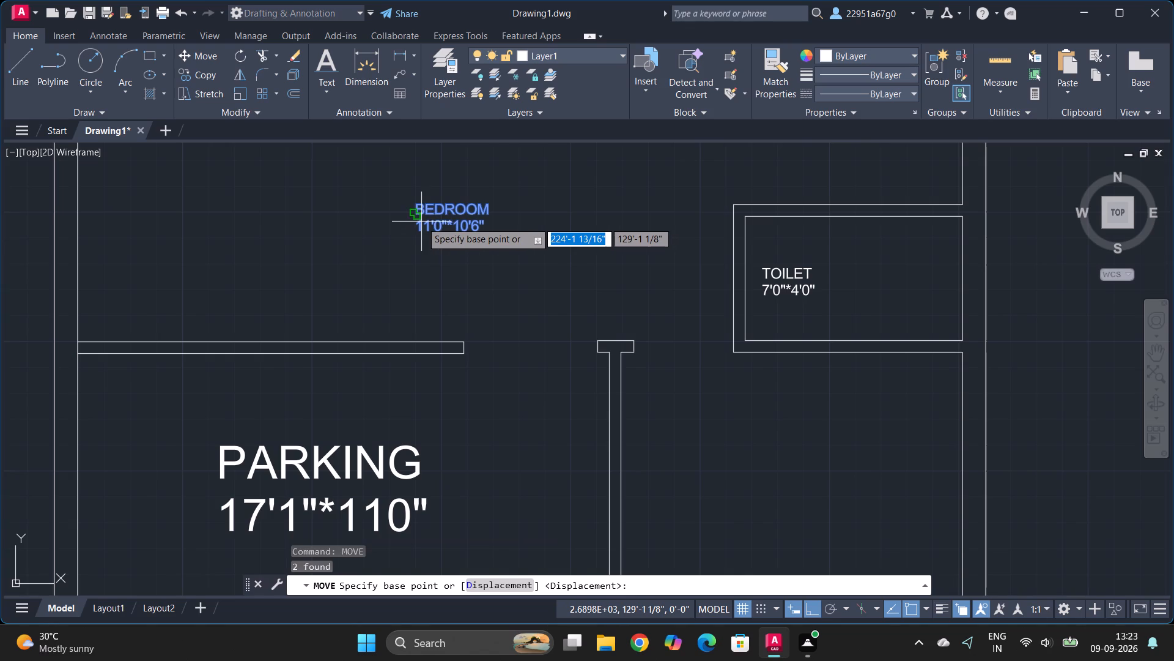
{"action": "left_click", "coordinate": [421, 221]}
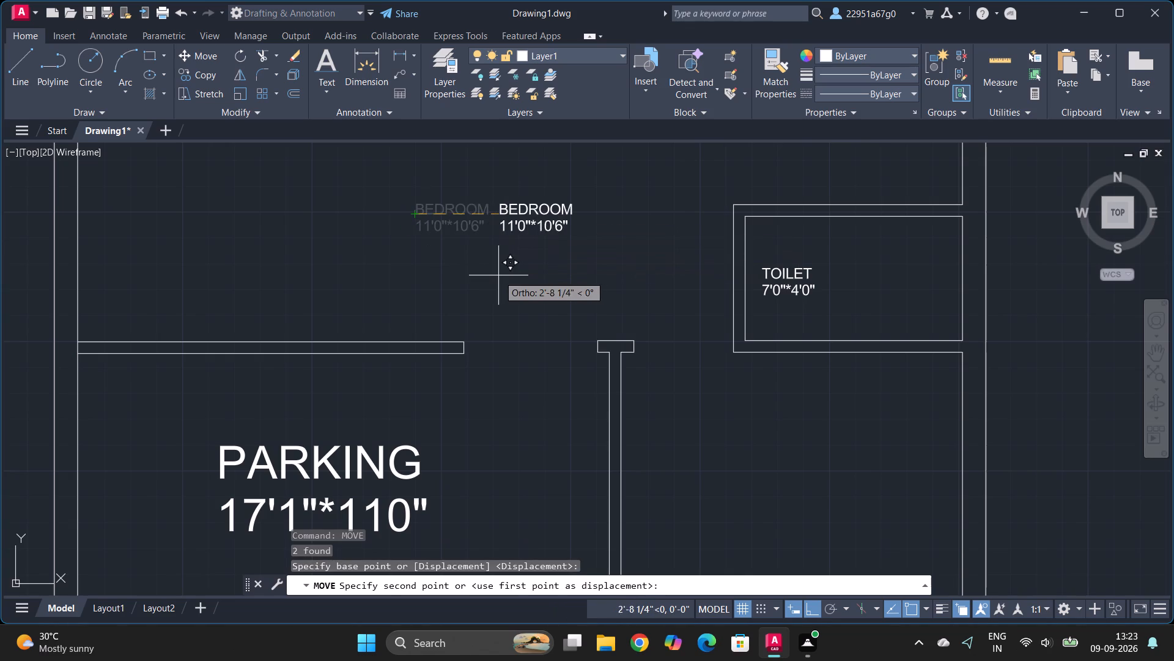
{"action": "scroll", "coordinate": [498, 275], "scroll_direction": "down", "scroll_amount": 4, "text": "ctrl"}
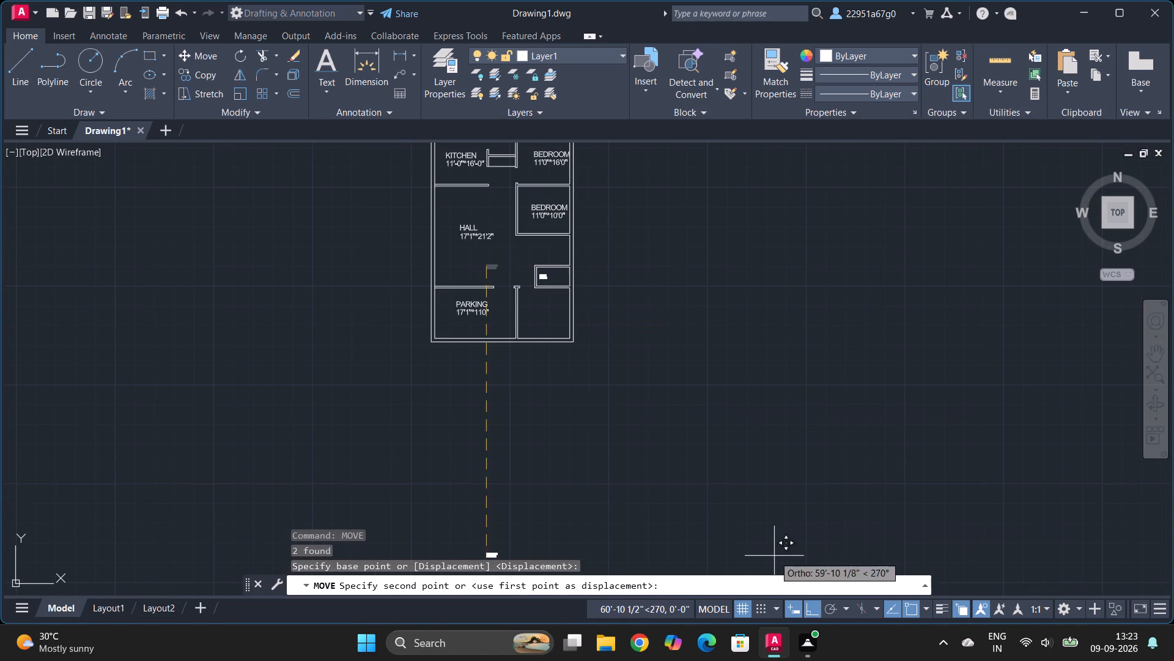
{"action": "left_click", "coordinate": [811, 614]}
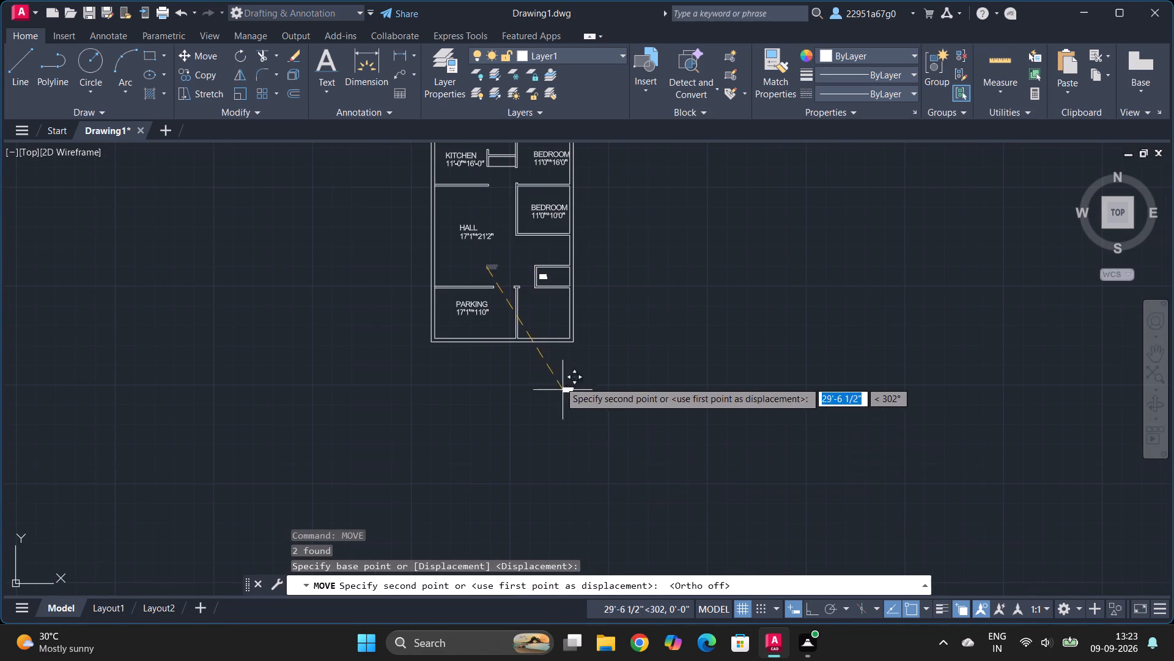
{"action": "scroll", "coordinate": [542, 318], "scroll_direction": "up", "scroll_amount": 4, "text": "ctrl"}
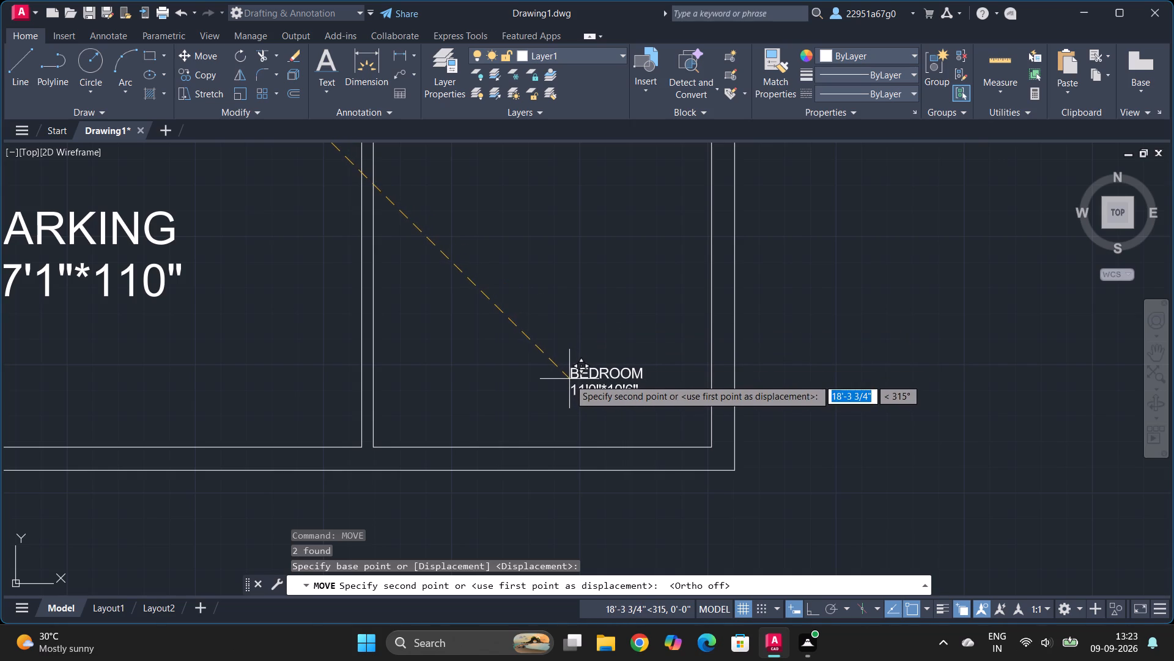
{"action": "left_click", "coordinate": [569, 379]}
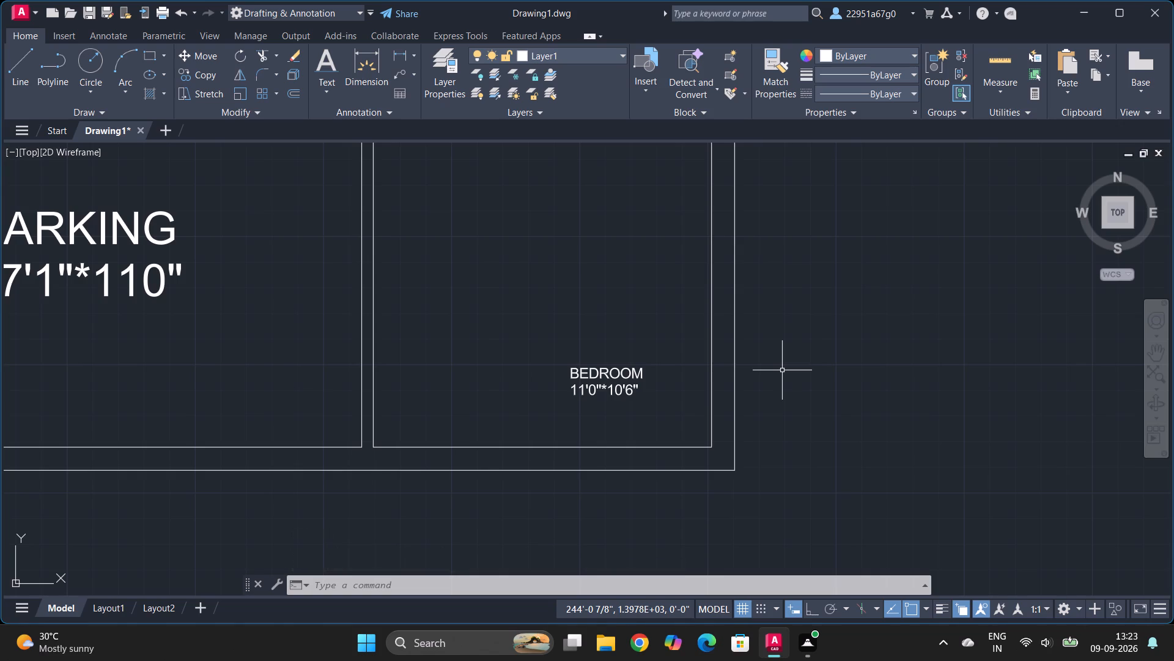
Look over the whole floor plan and check the room labels and layout.
{"action": "scroll", "coordinate": [599, 351], "scroll_direction": "down", "scroll_amount": 2, "text": "ctrl"}
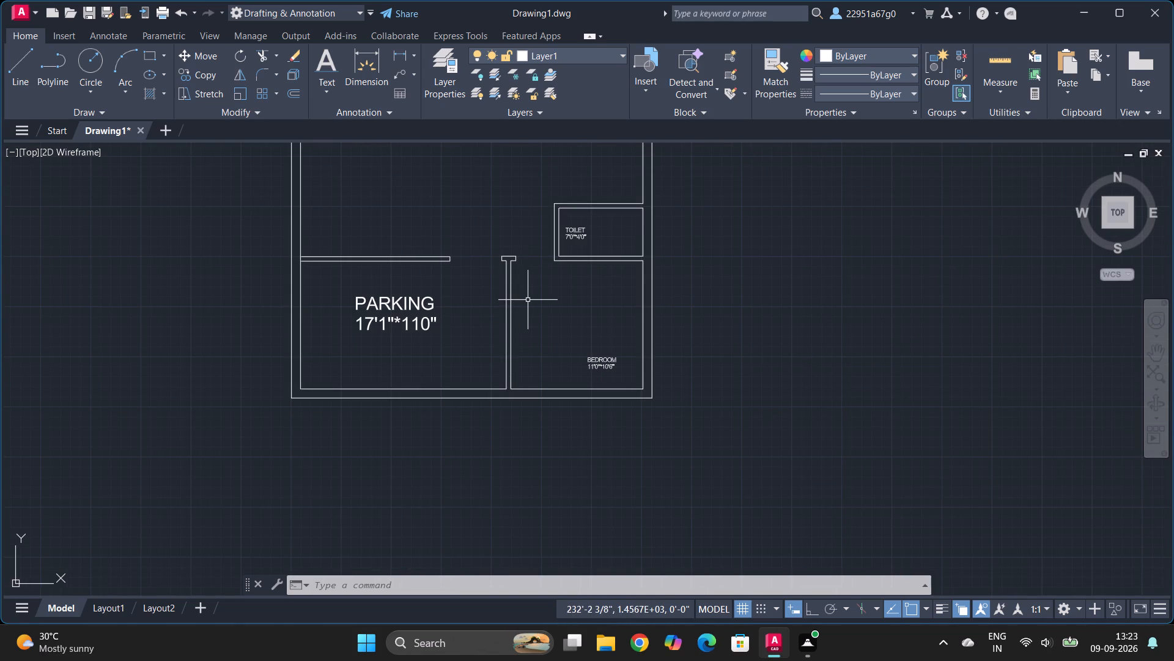
{"action": "scroll", "coordinate": [528, 300], "scroll_direction": "down", "scroll_amount": 2, "text": "ctrl"}
{"action": "scroll", "coordinate": [490, 257], "scroll_direction": "up", "scroll_amount": 2, "text": "ctrl"}
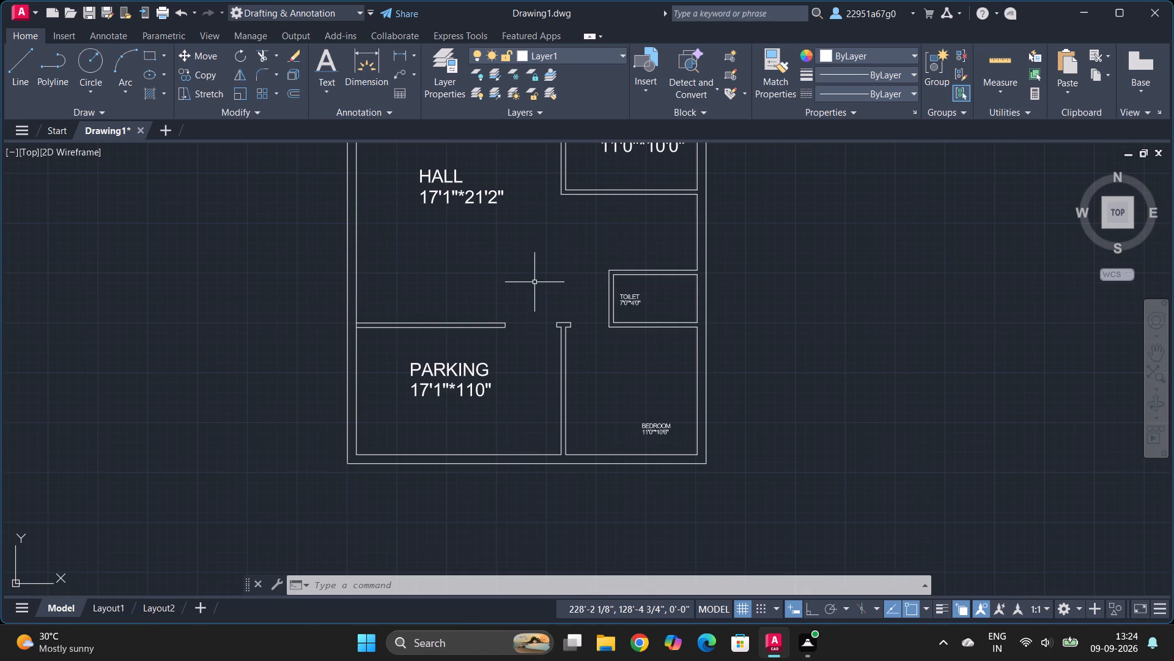
{"action": "scroll", "coordinate": [534, 282], "scroll_direction": "down", "scroll_amount": 2, "text": "ctrl"}
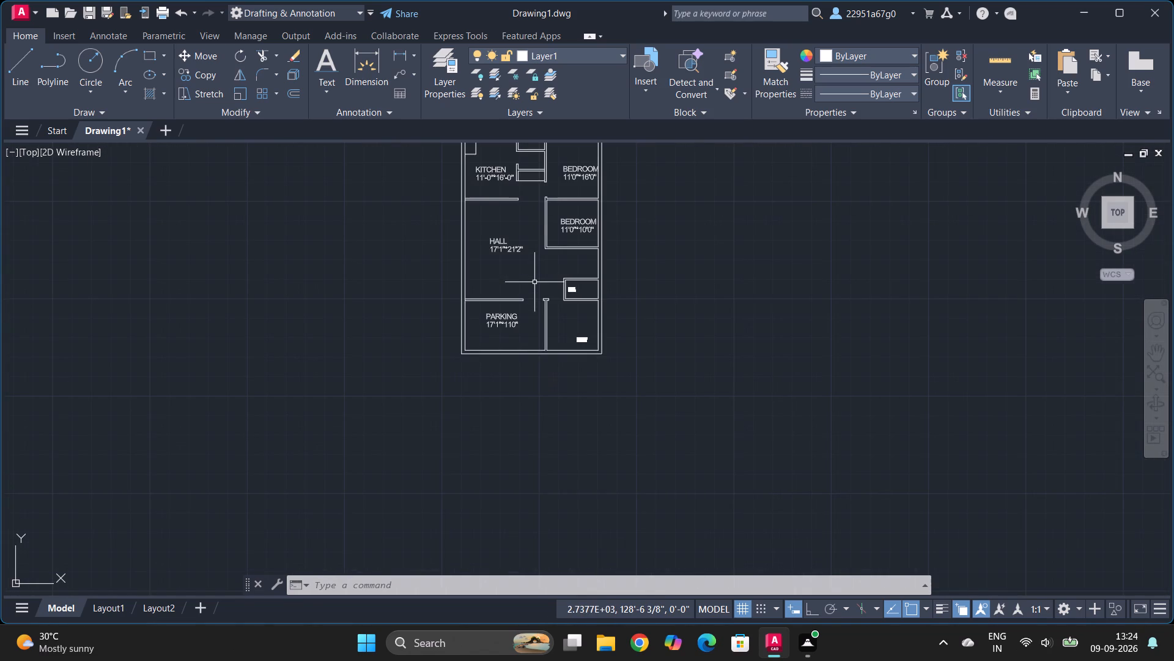
{"action": "scroll", "coordinate": [520, 225], "scroll_direction": "down", "scroll_amount": 1, "text": "ctrl"}
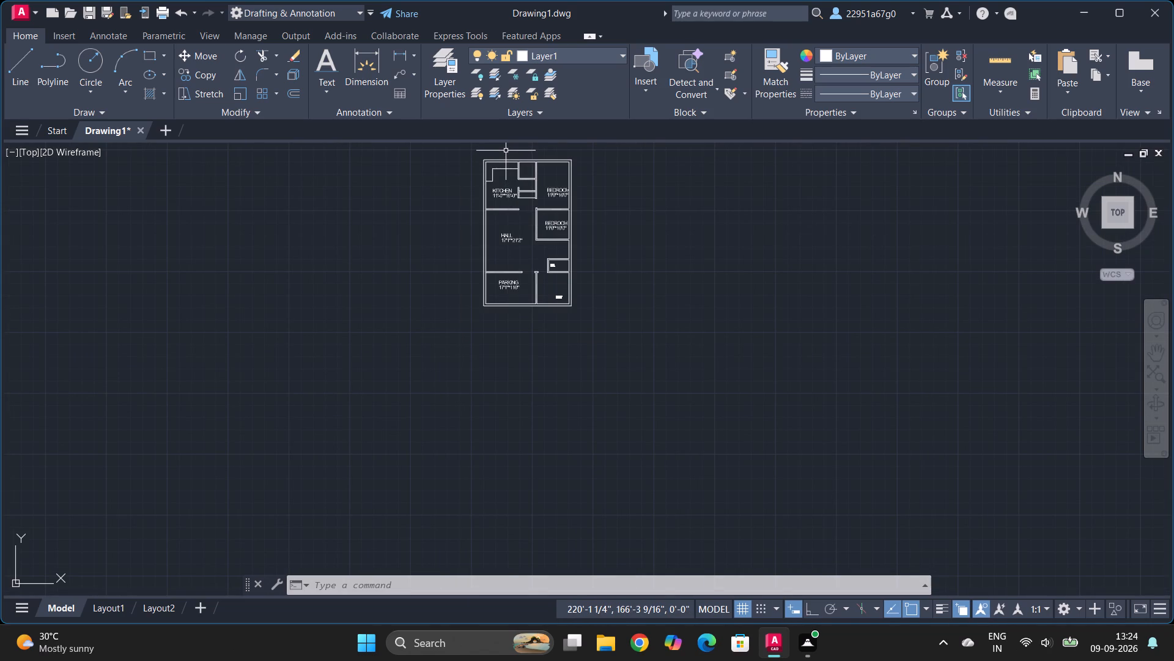
{"action": "scroll", "coordinate": [479, 161], "scroll_direction": "up", "scroll_amount": 3, "text": "ctrl"}
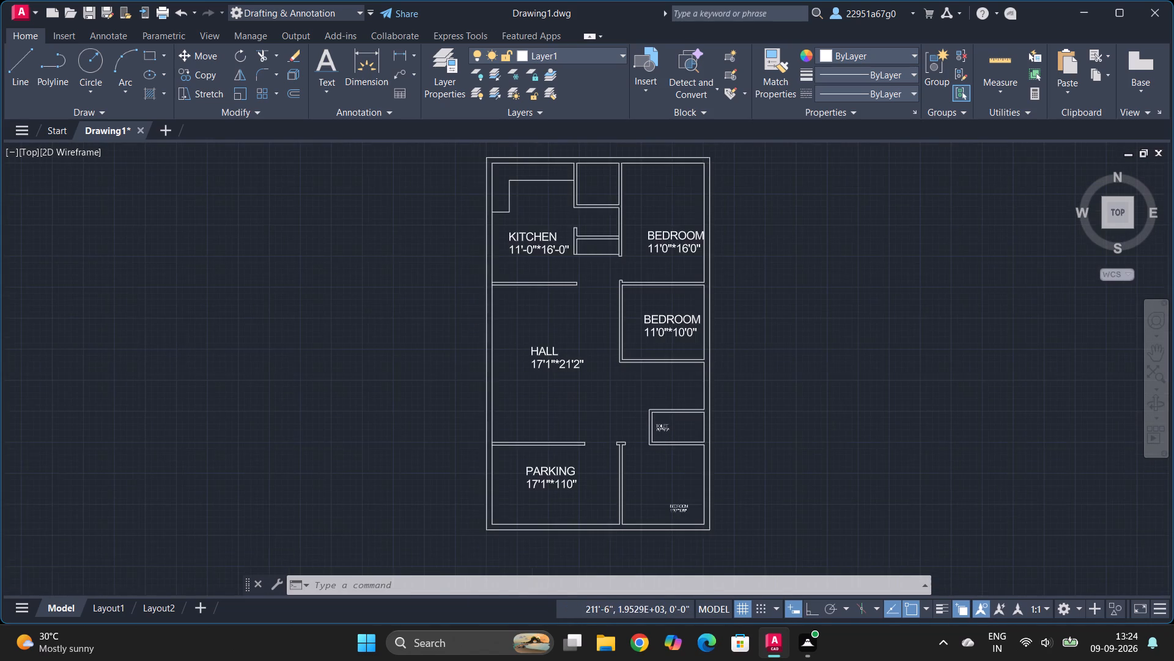
{"action": "scroll", "coordinate": [484, 198], "scroll_direction": "down", "scroll_amount": 1, "text": "ctrl"}
{"action": "scroll", "coordinate": [581, 277], "scroll_direction": "up", "scroll_amount": 1, "text": "ctrl"}
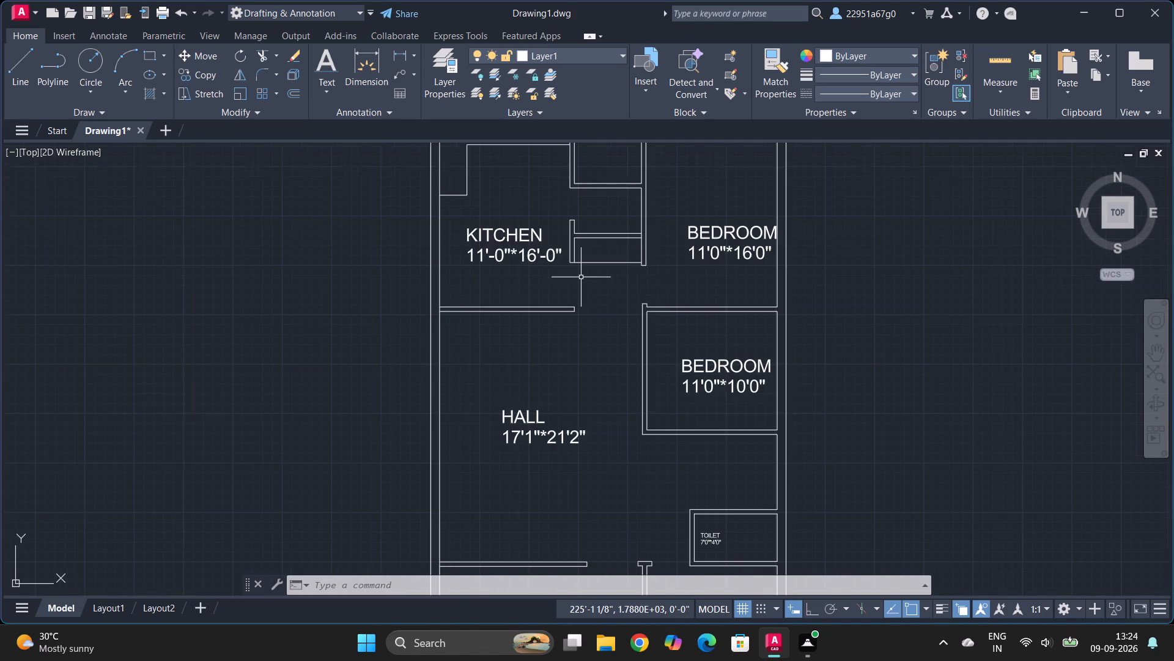
{"action": "scroll", "coordinate": [581, 277], "scroll_direction": "up", "scroll_amount": 3, "text": "ctrl"}
{"action": "scroll", "coordinate": [581, 277], "scroll_direction": "down", "scroll_amount": 5, "text": "ctrl"}
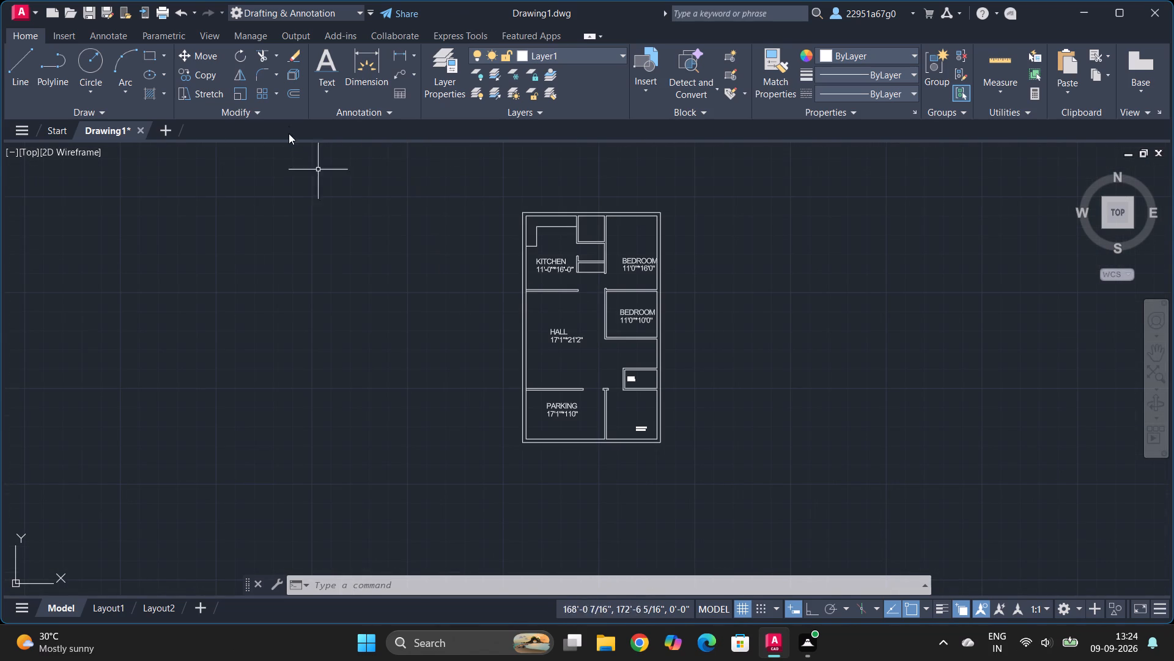
Examine the drawing's layers and the colour assigned to the windows layer.
{"action": "double_click", "coordinate": [440, 77]}
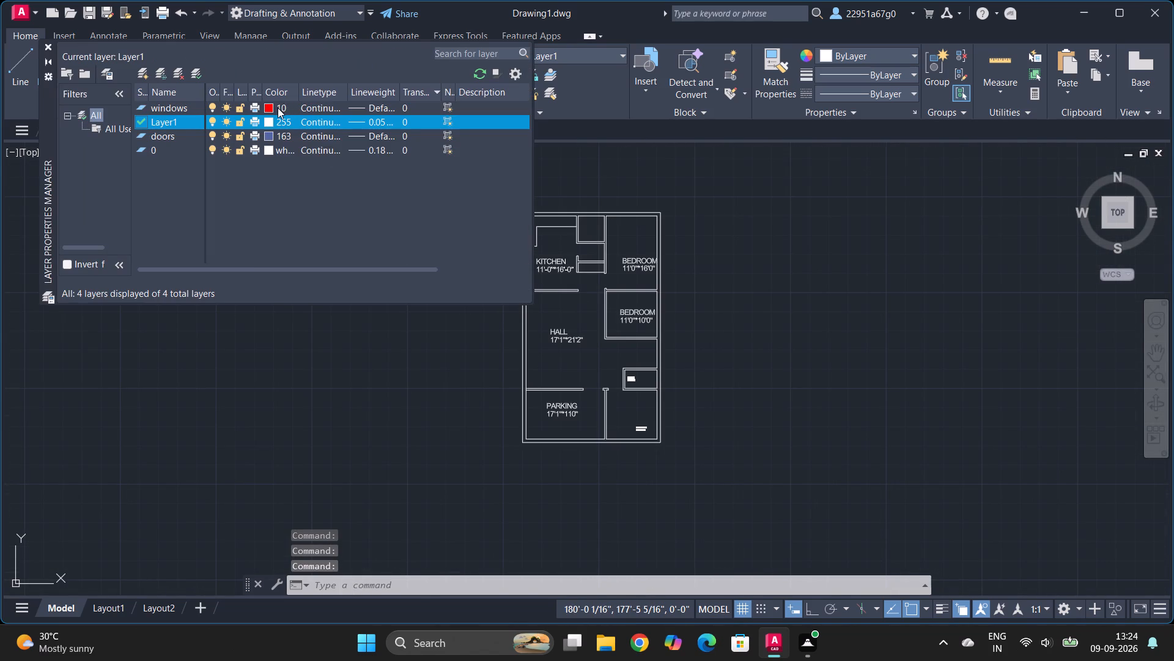
{"action": "left_click", "coordinate": [278, 108]}
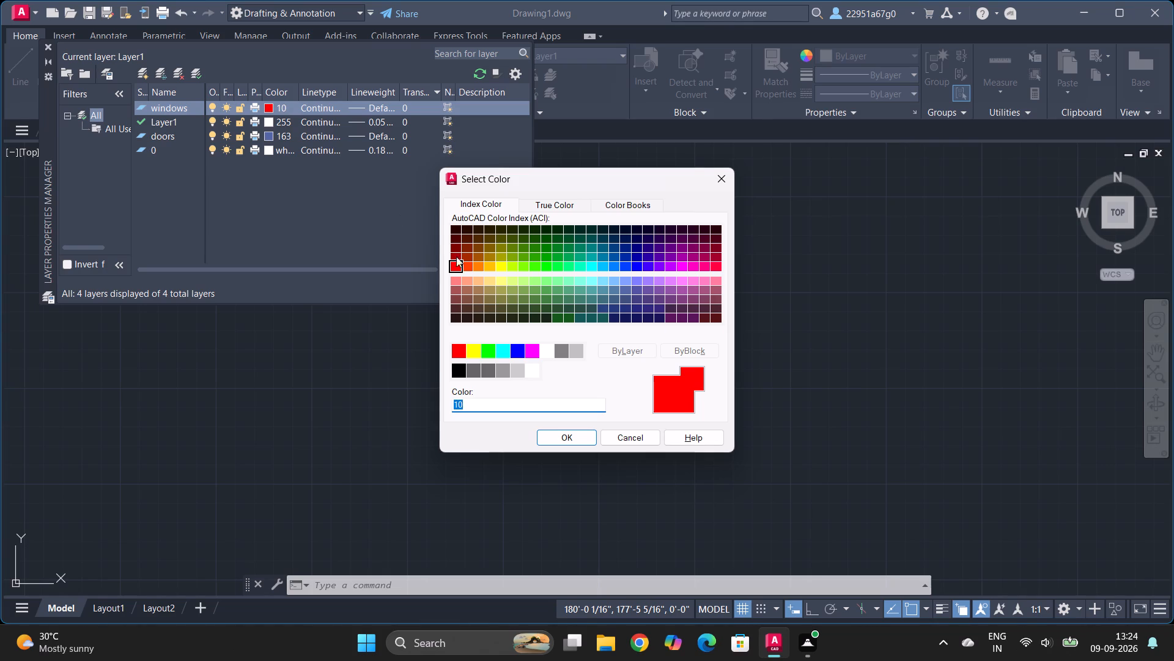
{"action": "left_click", "coordinate": [718, 175]}
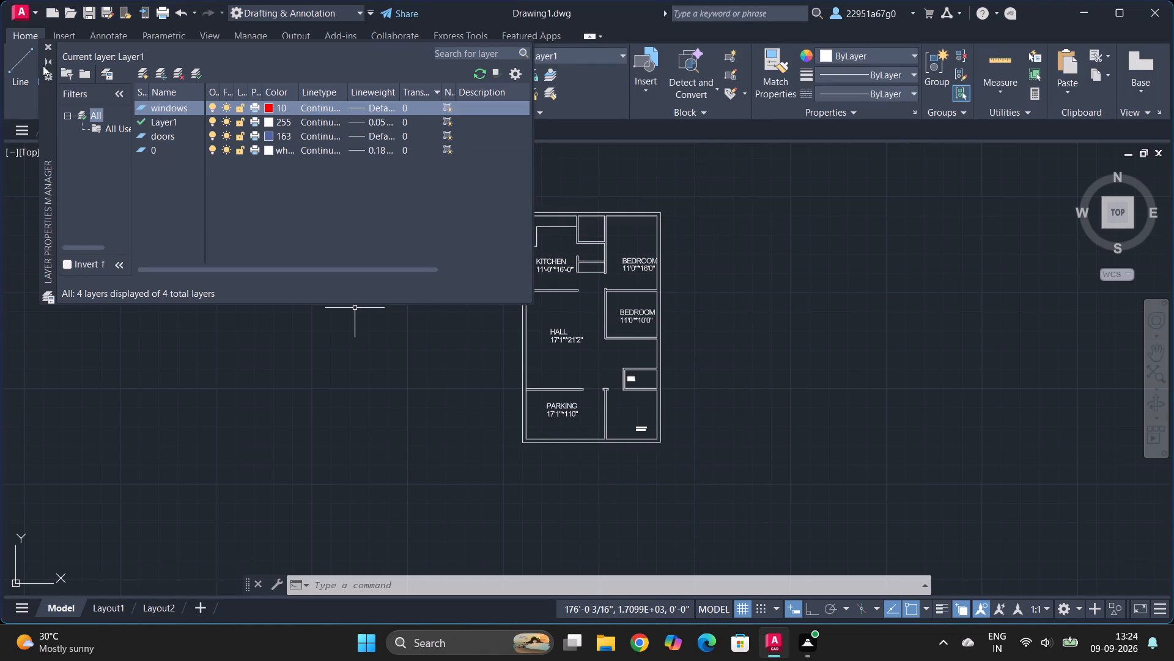
{"action": "left_click", "coordinate": [44, 62]}
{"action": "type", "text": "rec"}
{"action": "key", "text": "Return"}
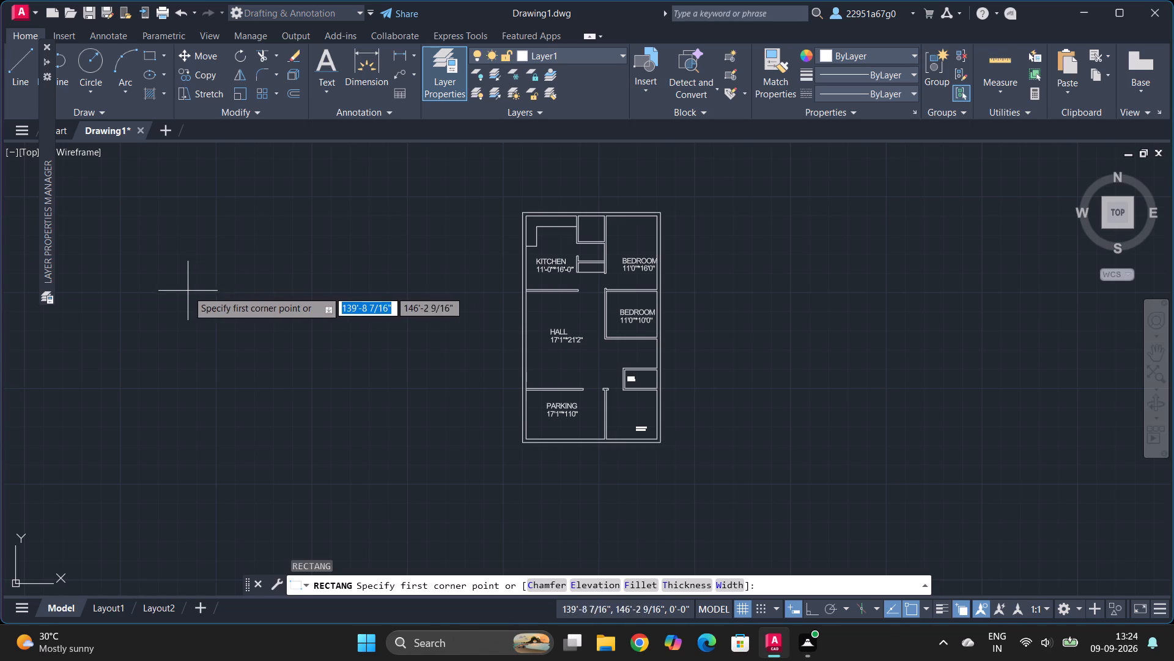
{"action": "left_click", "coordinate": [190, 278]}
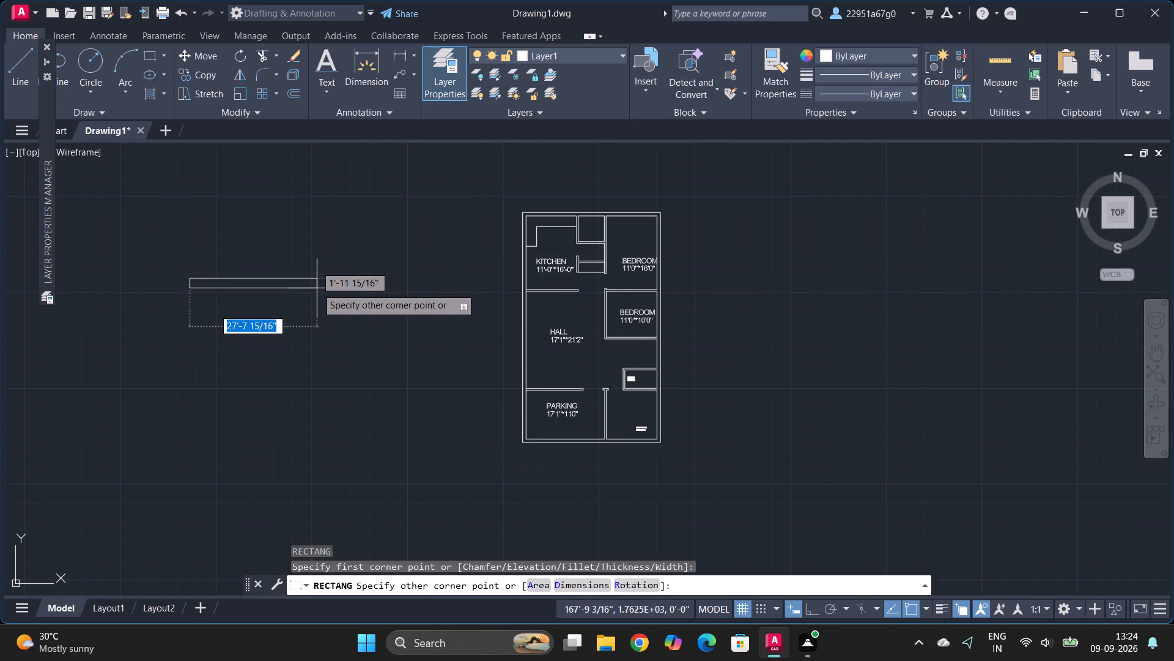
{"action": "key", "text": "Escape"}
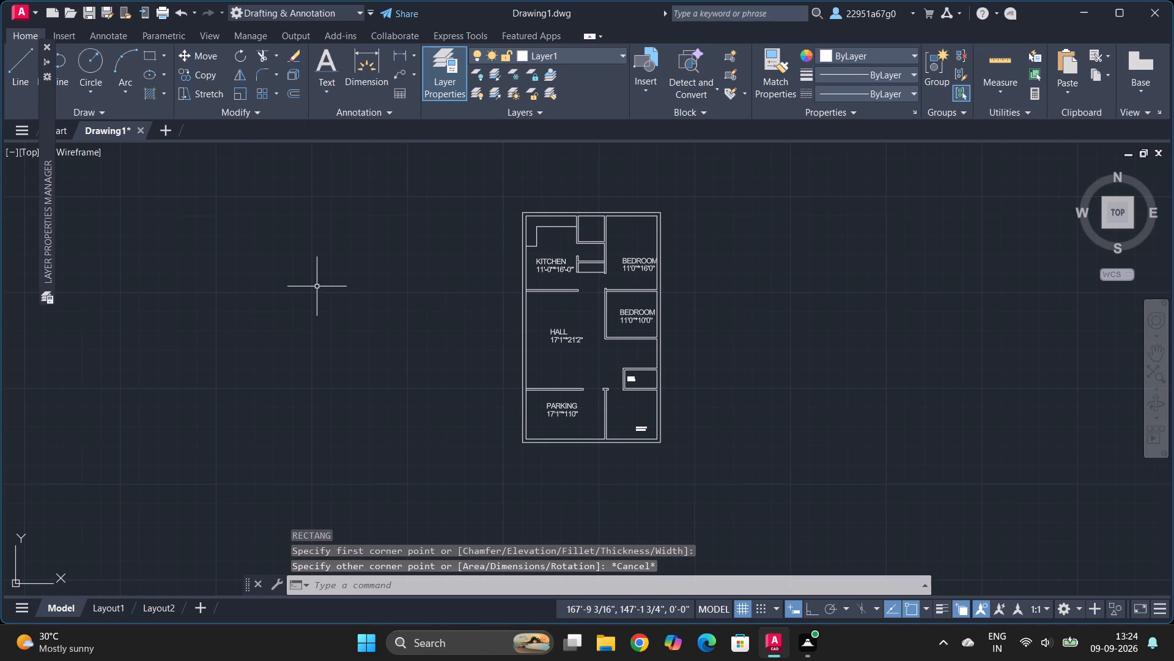
Make the windows layer current.
{"action": "left_click", "coordinate": [615, 56]}
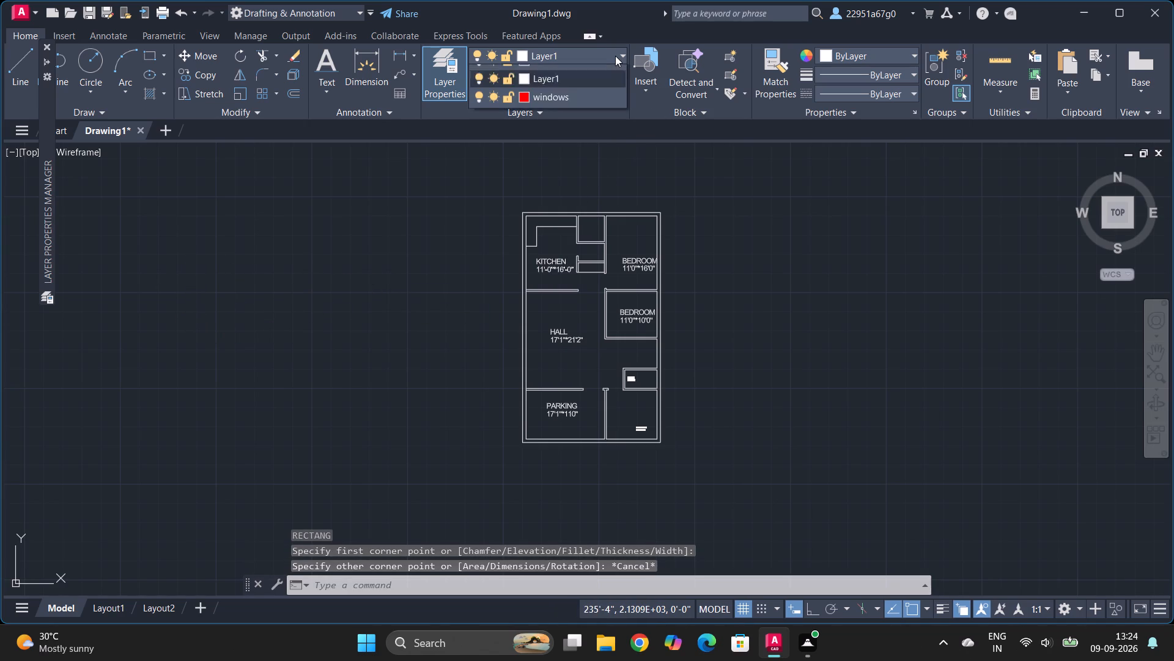
{"action": "left_click", "coordinate": [593, 127]}
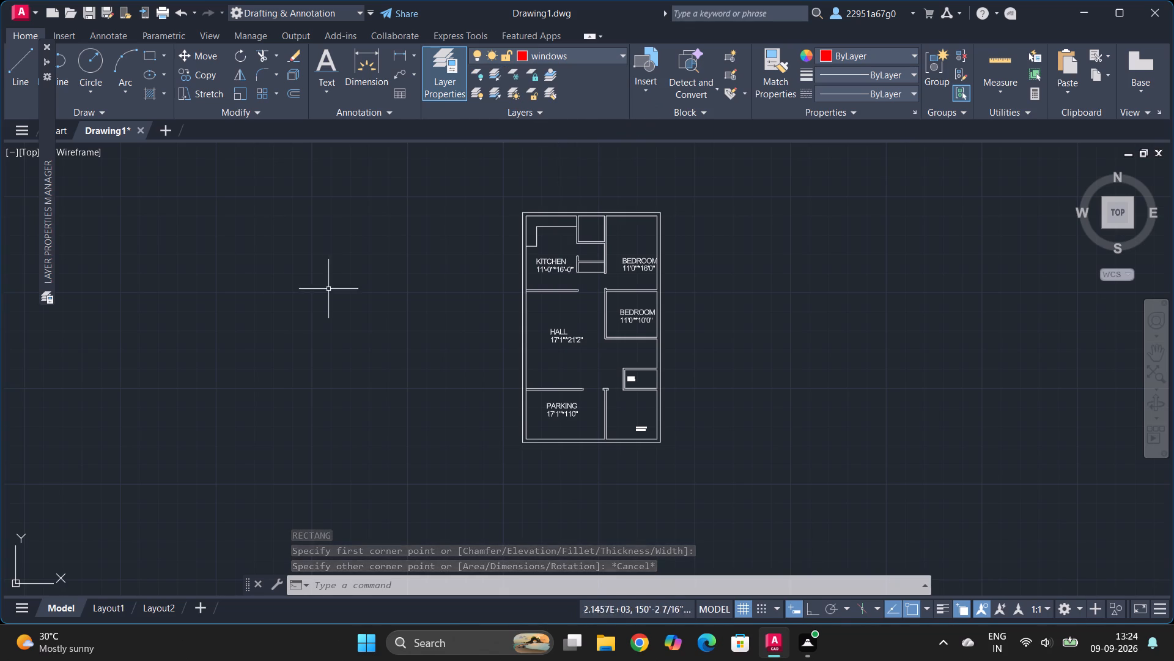
Draw a long horizontal rectangle about 31' long and 9" high in the empty space beside the floor plan, west of it.
{"action": "type", "text": "rec"}
{"action": "key", "text": "Return"}
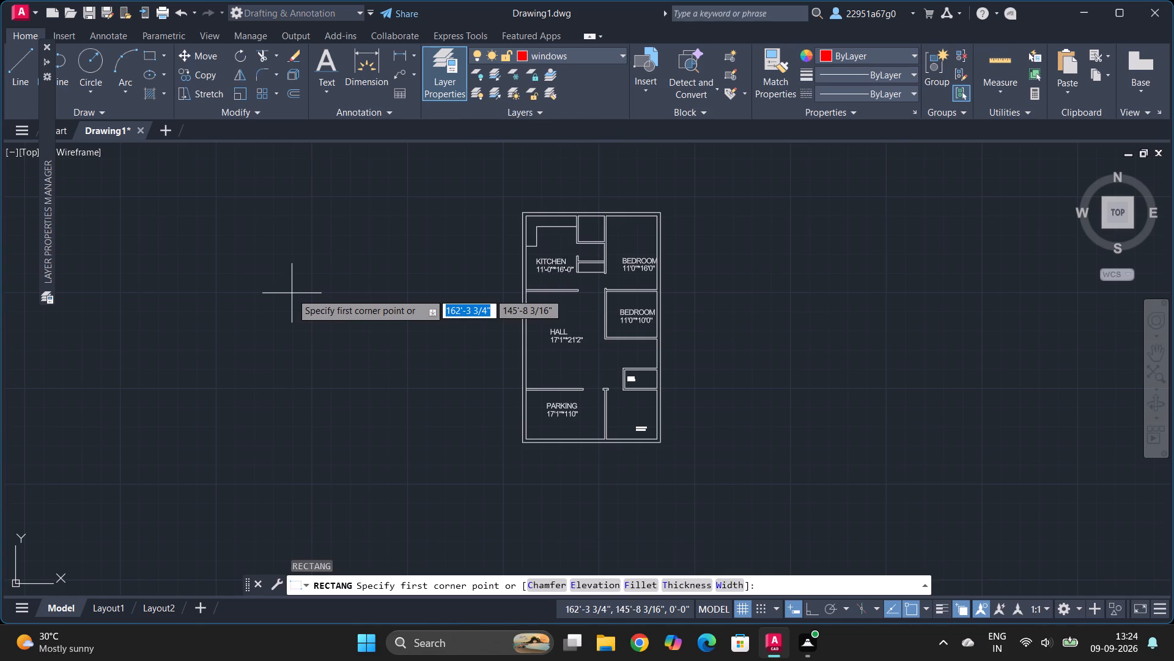
{"action": "left_click", "coordinate": [213, 293]}
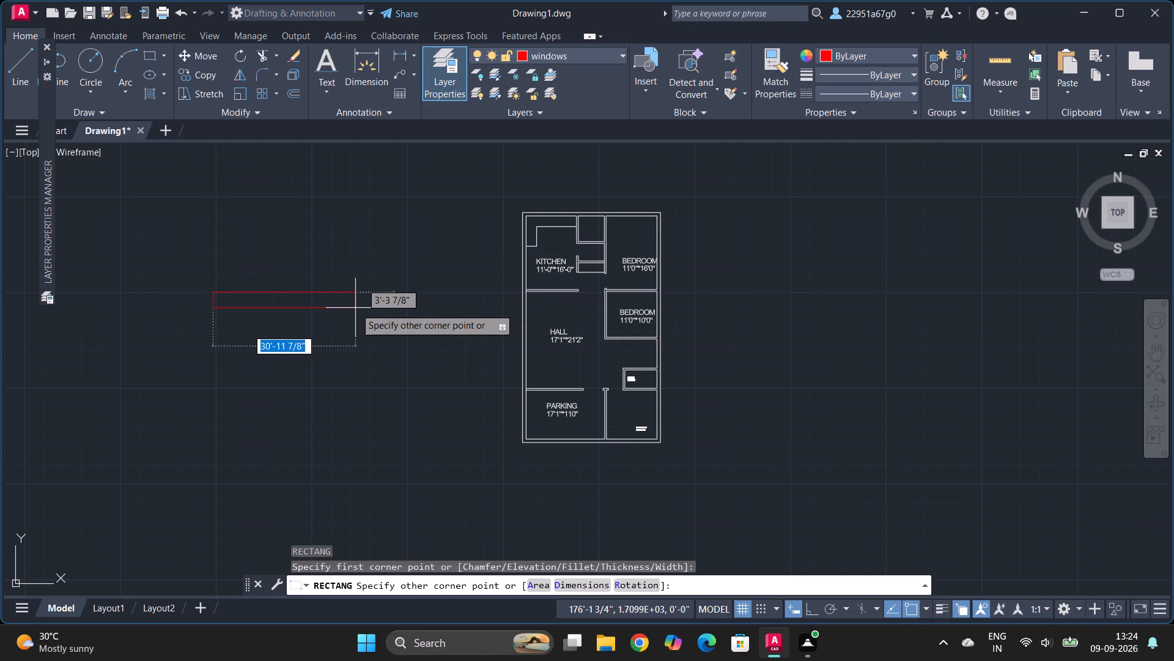
{"action": "key", "text": "Tab"}
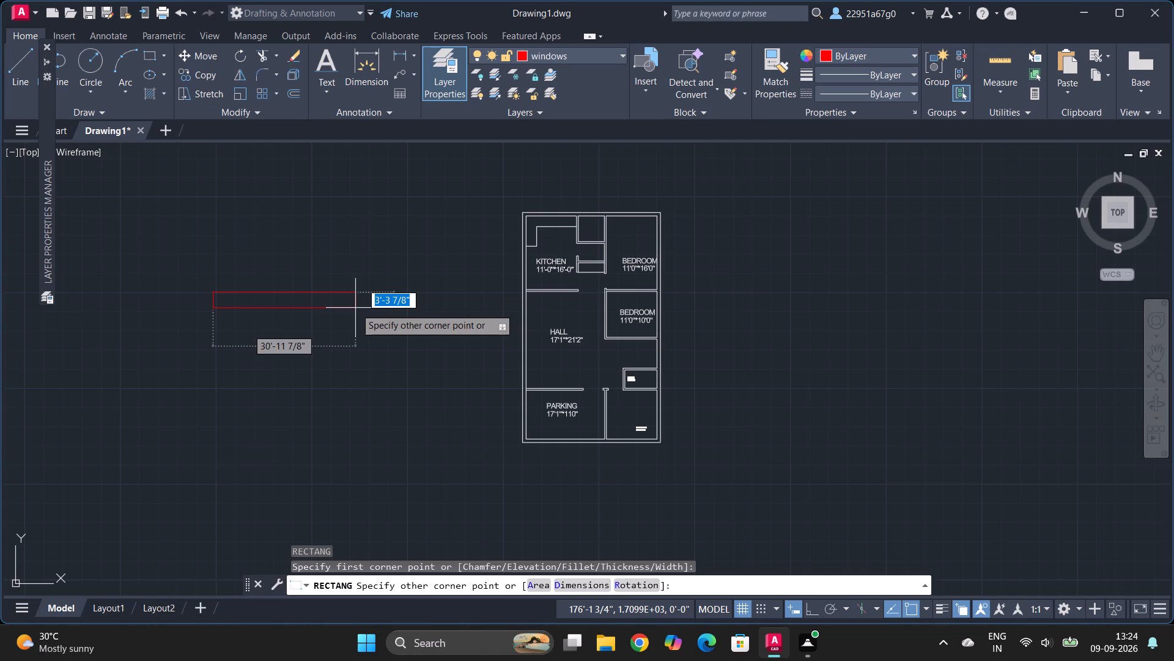
{"action": "key", "text": "9"}
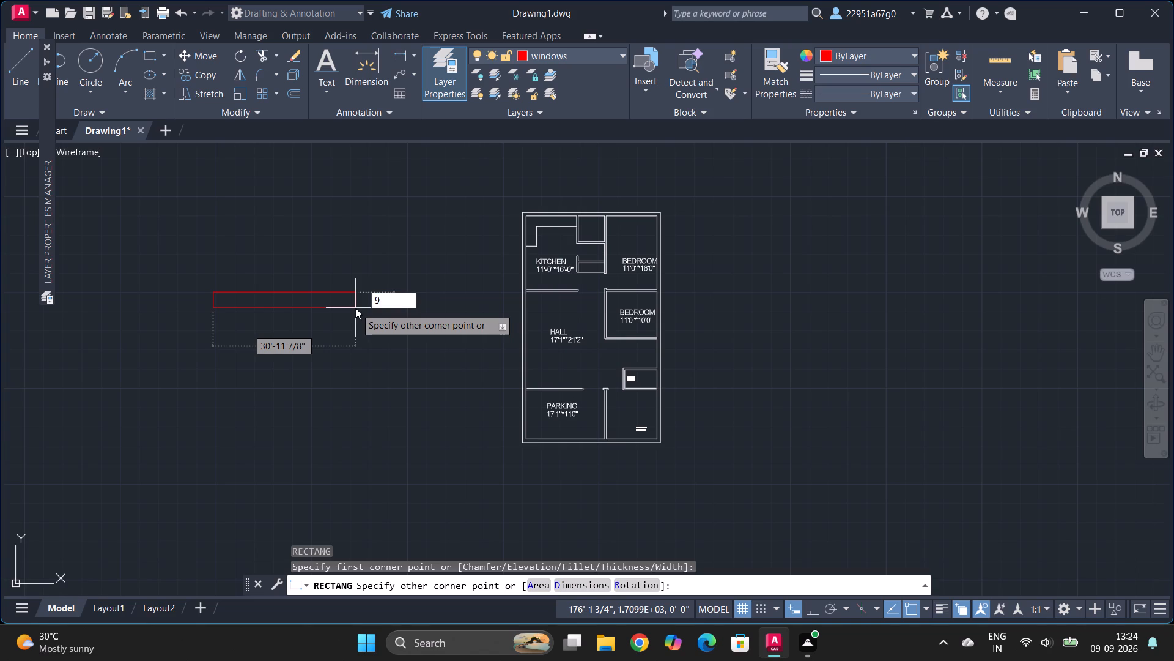
{"action": "key", "text": "shift+quotedbl"}
{"action": "key", "text": "Return"}
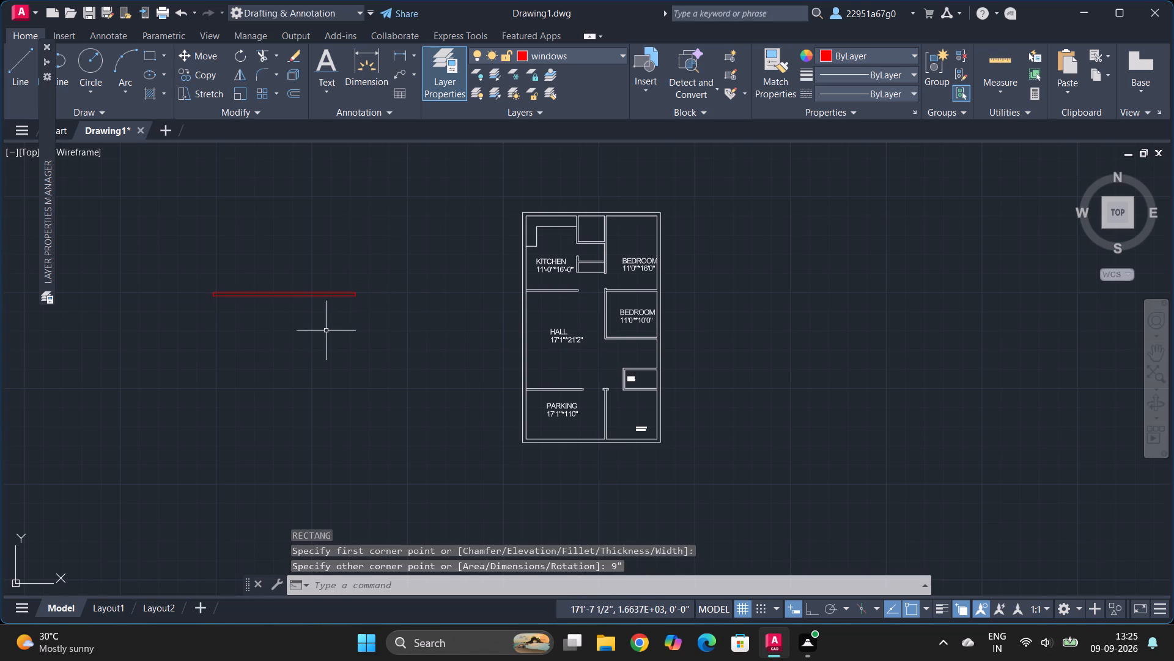
Draw a vertical line across the rectangle's full height, about 14' from its west end.
{"action": "scroll", "coordinate": [319, 304], "scroll_direction": "up", "scroll_amount": 3, "text": "ctrl"}
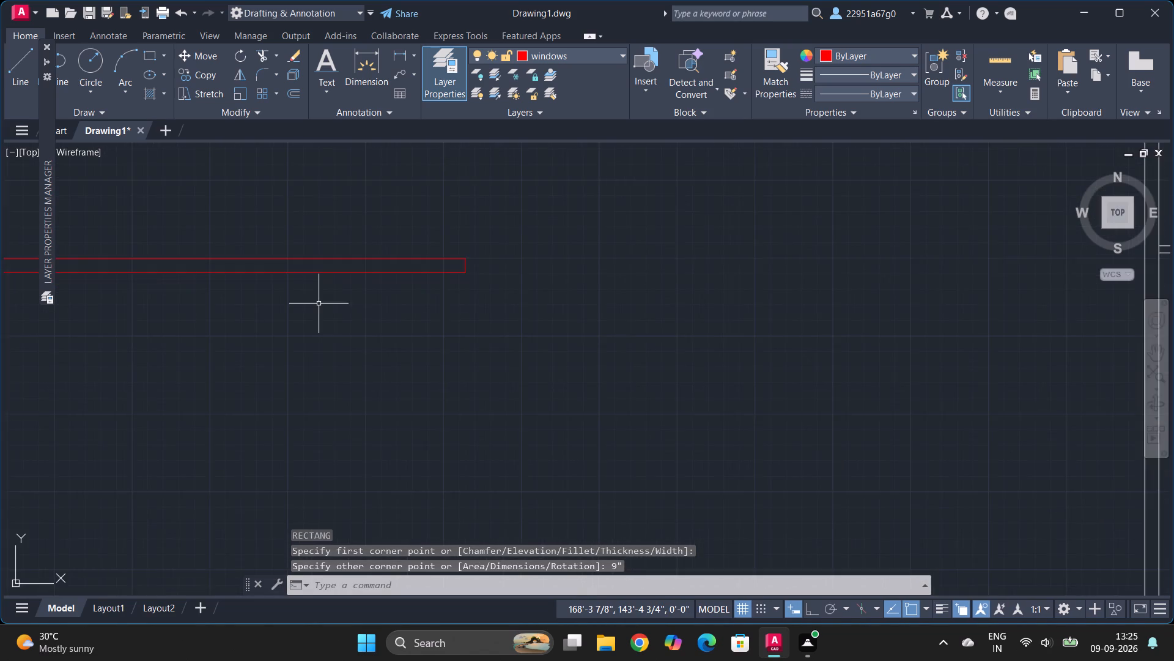
{"action": "scroll", "coordinate": [319, 304], "scroll_direction": "down", "scroll_amount": 3, "text": "ctrl"}
{"action": "key", "text": "l"}
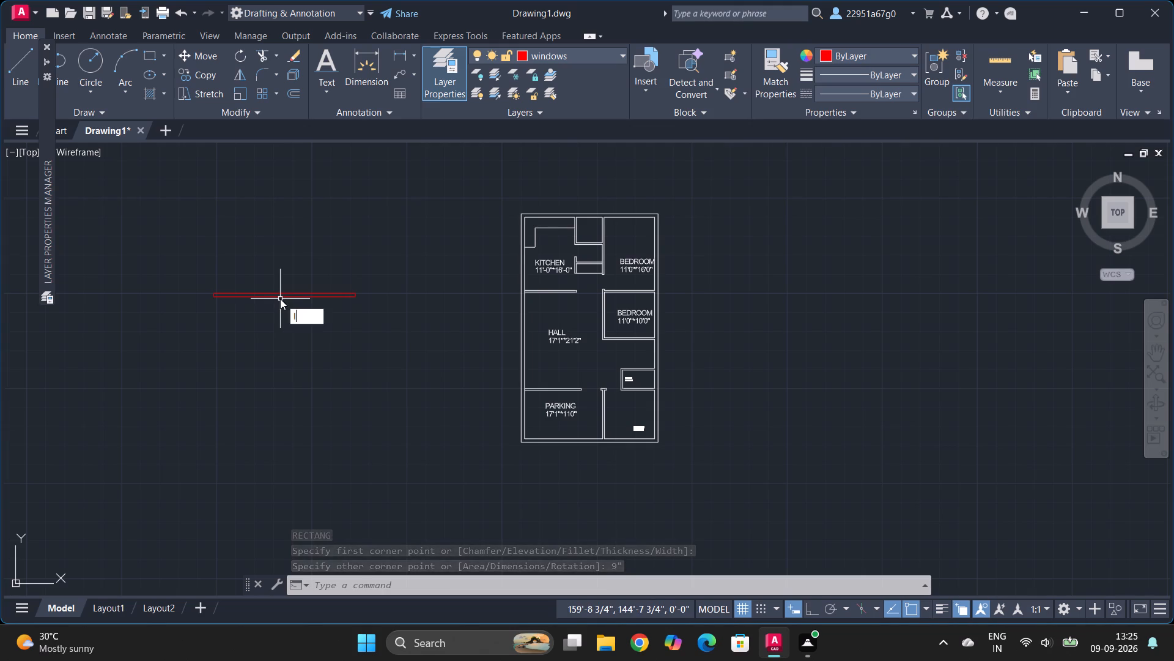
{"action": "key", "text": "Return"}
{"action": "scroll", "coordinate": [272, 285], "scroll_direction": "up", "scroll_amount": 6, "text": "ctrl"}
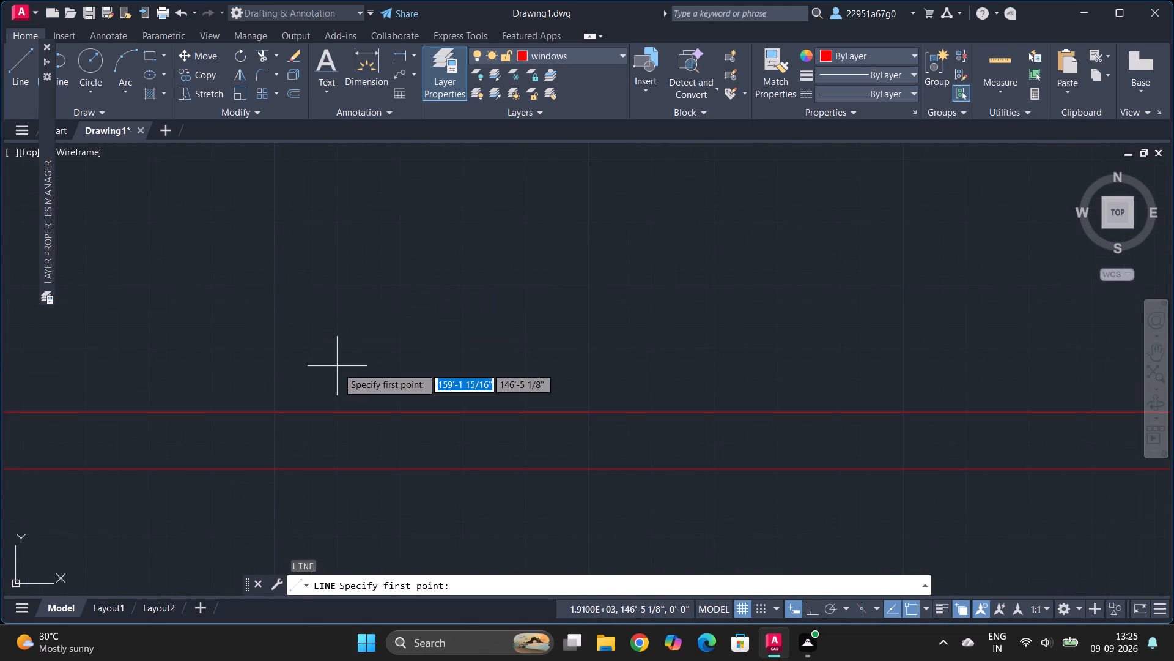
{"action": "scroll", "coordinate": [338, 367], "scroll_direction": "down", "scroll_amount": 3, "text": "ctrl"}
{"action": "scroll", "coordinate": [320, 388], "scroll_direction": "up", "scroll_amount": 3, "text": "ctrl"}
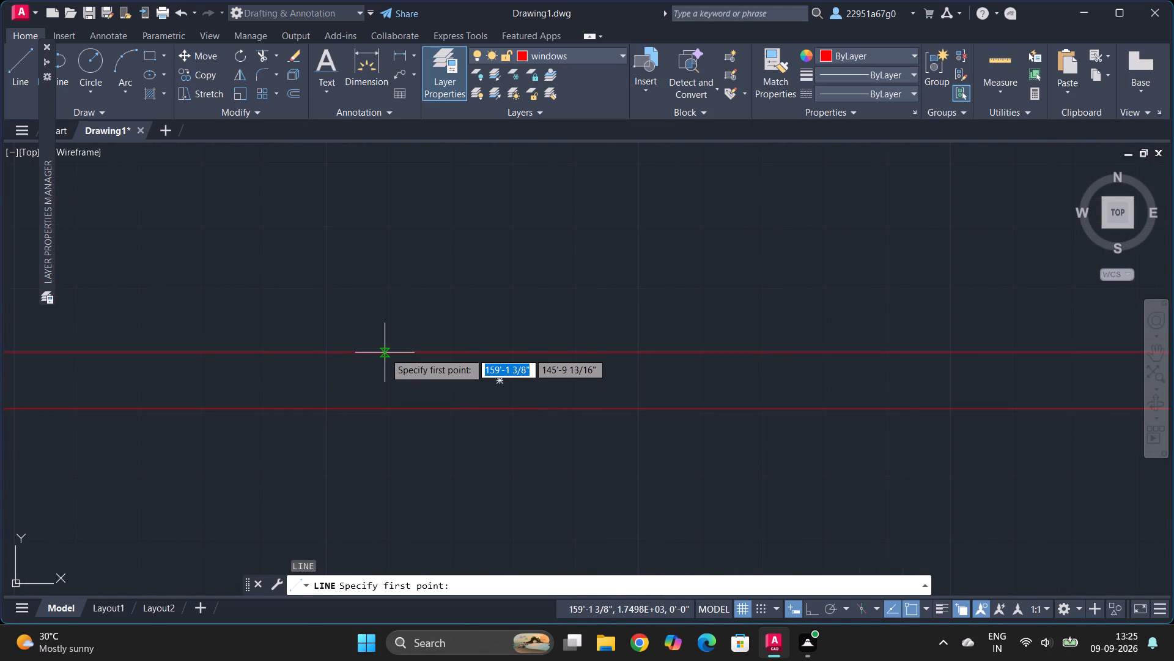
{"action": "left_click_drag", "start_coordinate": [385, 353], "coordinate": [387, 409]}
{"action": "left_click", "coordinate": [387, 409]}
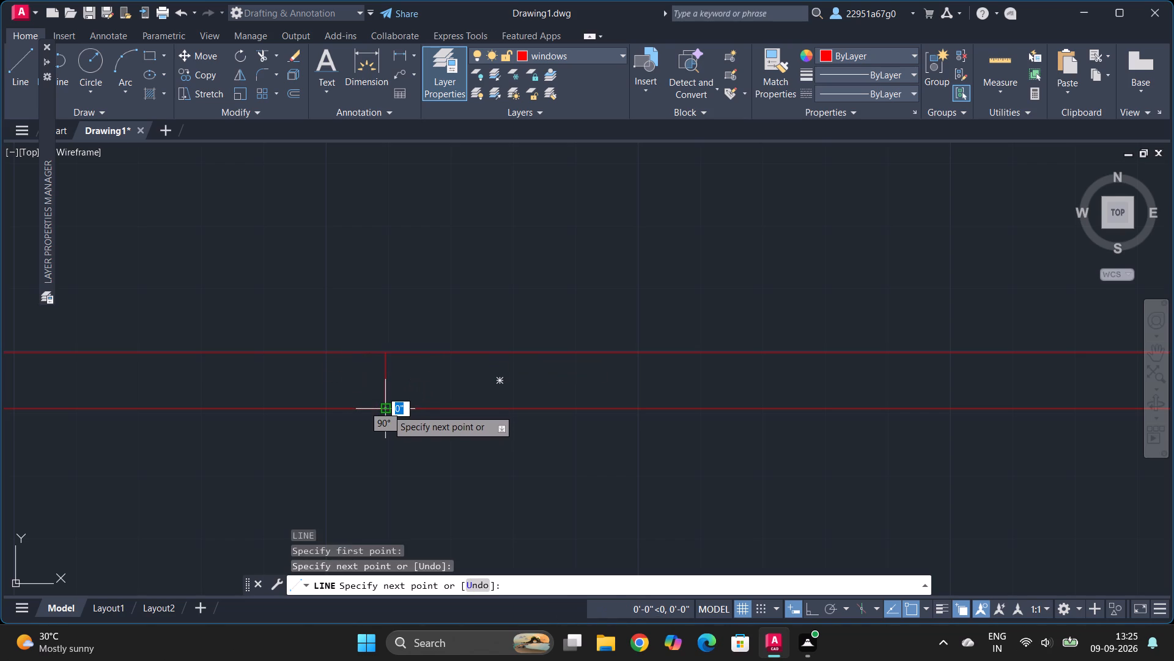
{"action": "key", "text": "Escape"}
Trim both long edges of the rectangle on the east side of the vertical line.
{"action": "type", "text": "tr"}
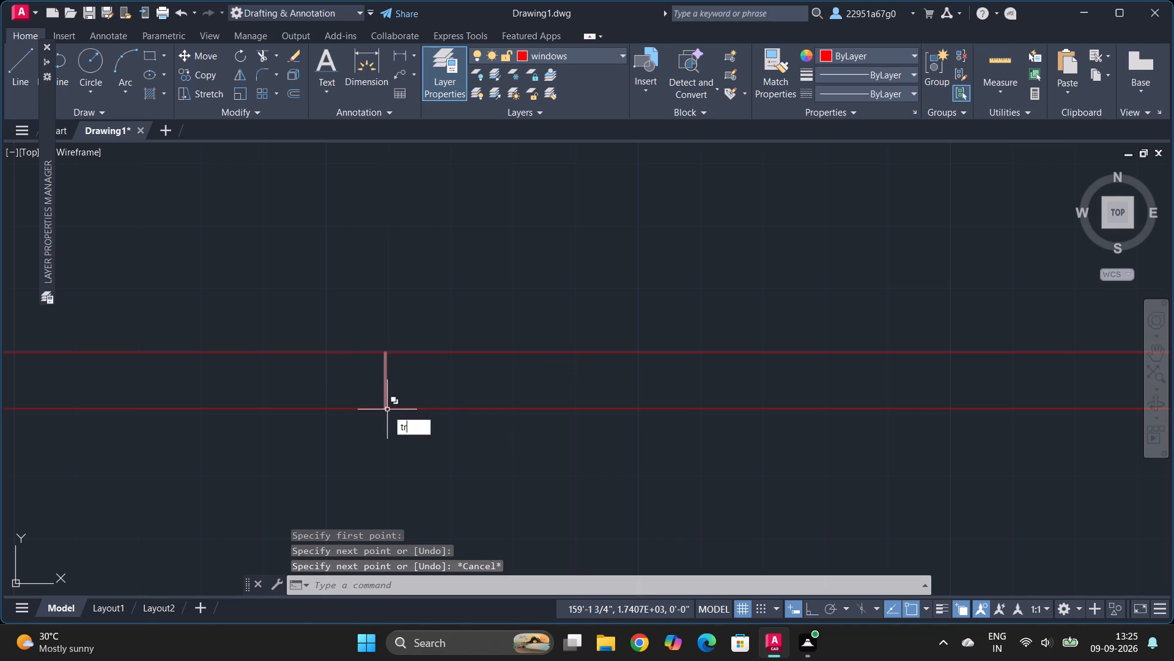
{"action": "key", "text": "Return"}
{"action": "left_click", "coordinate": [540, 305]}
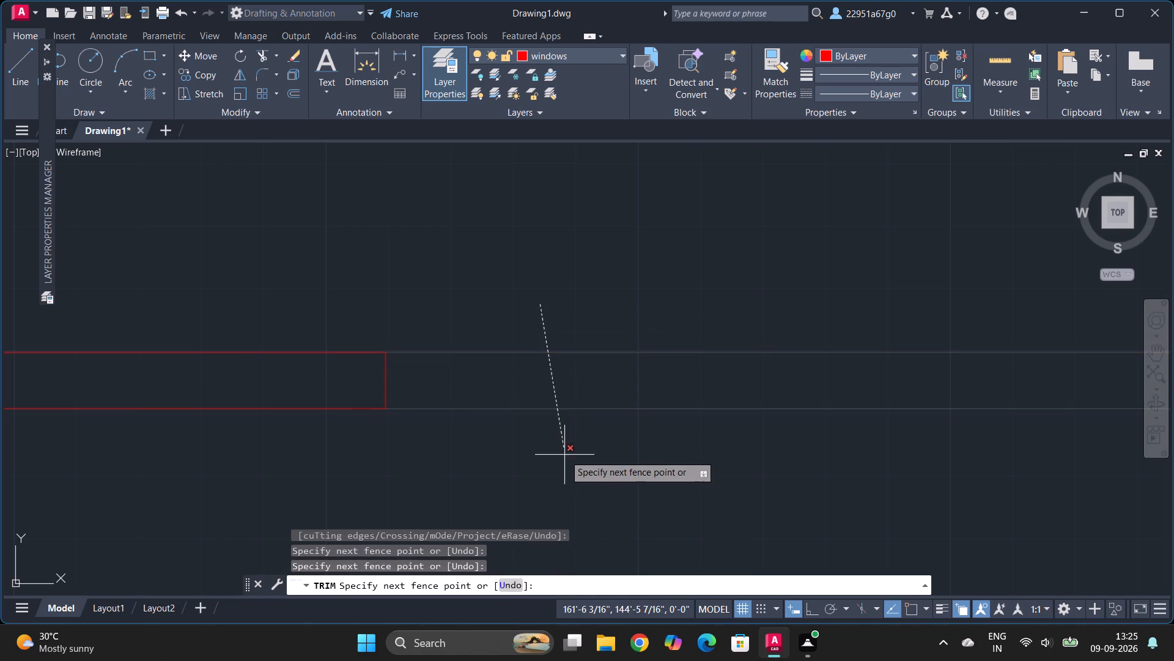
{"action": "left_click", "coordinate": [564, 455]}
{"action": "scroll", "coordinate": [593, 233], "scroll_direction": "down", "scroll_amount": 4, "text": "ctrl"}
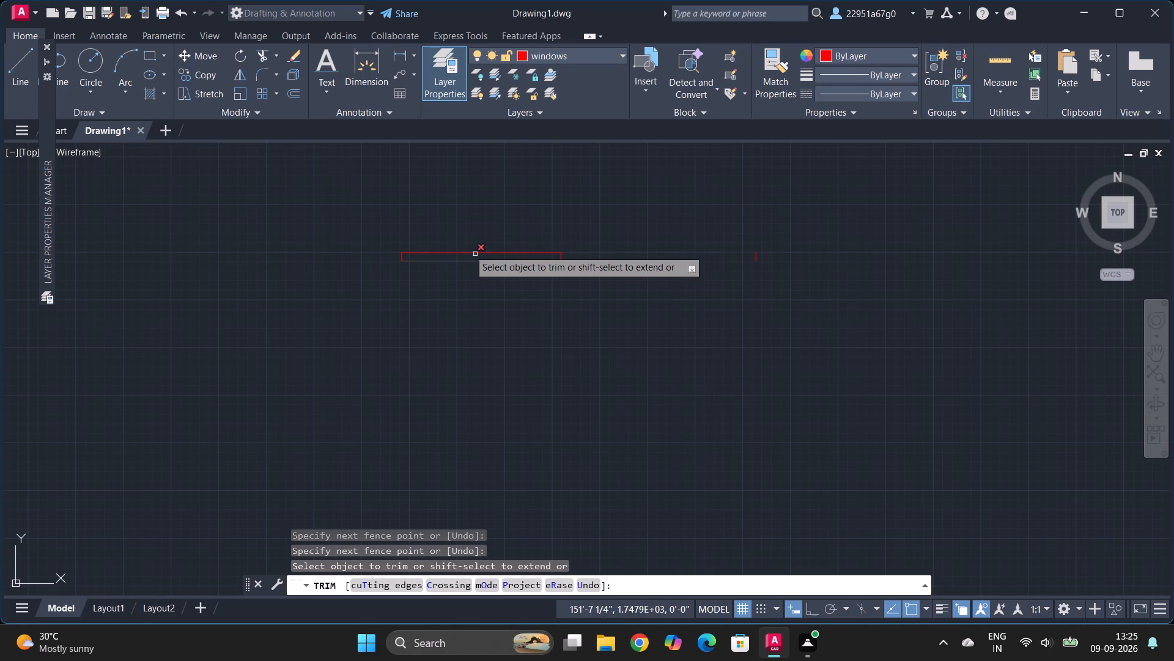
{"action": "scroll", "coordinate": [452, 246], "scroll_direction": "up", "scroll_amount": 4, "text": "ctrl"}
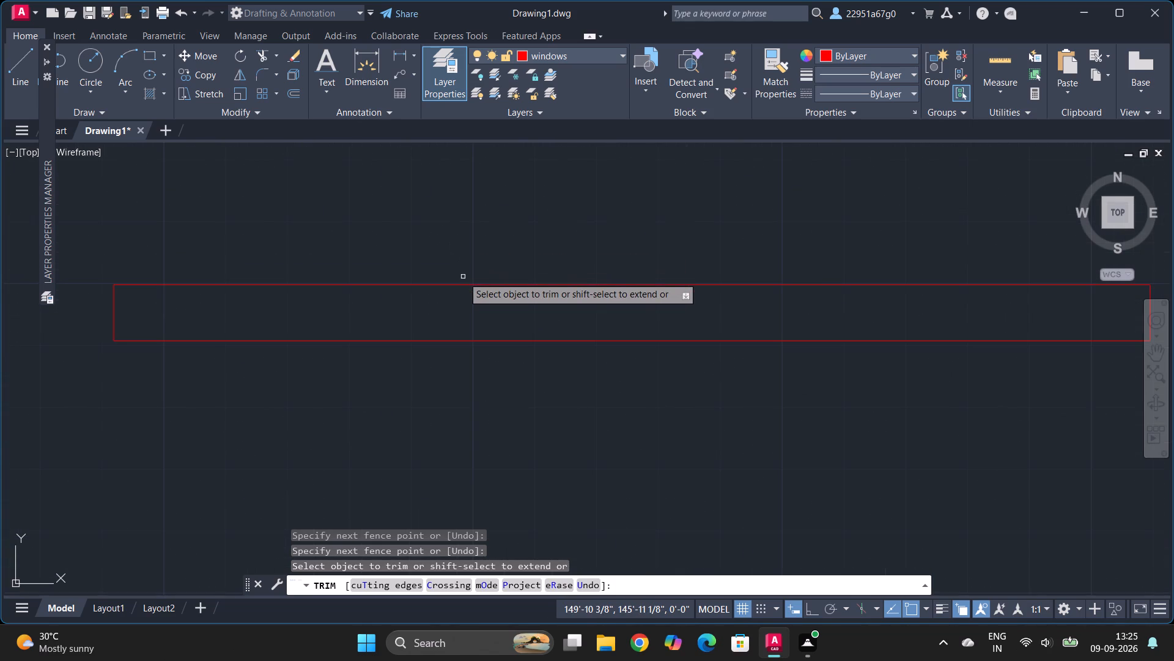
{"action": "scroll", "coordinate": [463, 277], "scroll_direction": "up", "scroll_amount": 2, "text": "ctrl"}
{"action": "scroll", "coordinate": [463, 277], "scroll_direction": "down", "scroll_amount": 3, "text": "ctrl"}
{"action": "key", "text": "Escape"}
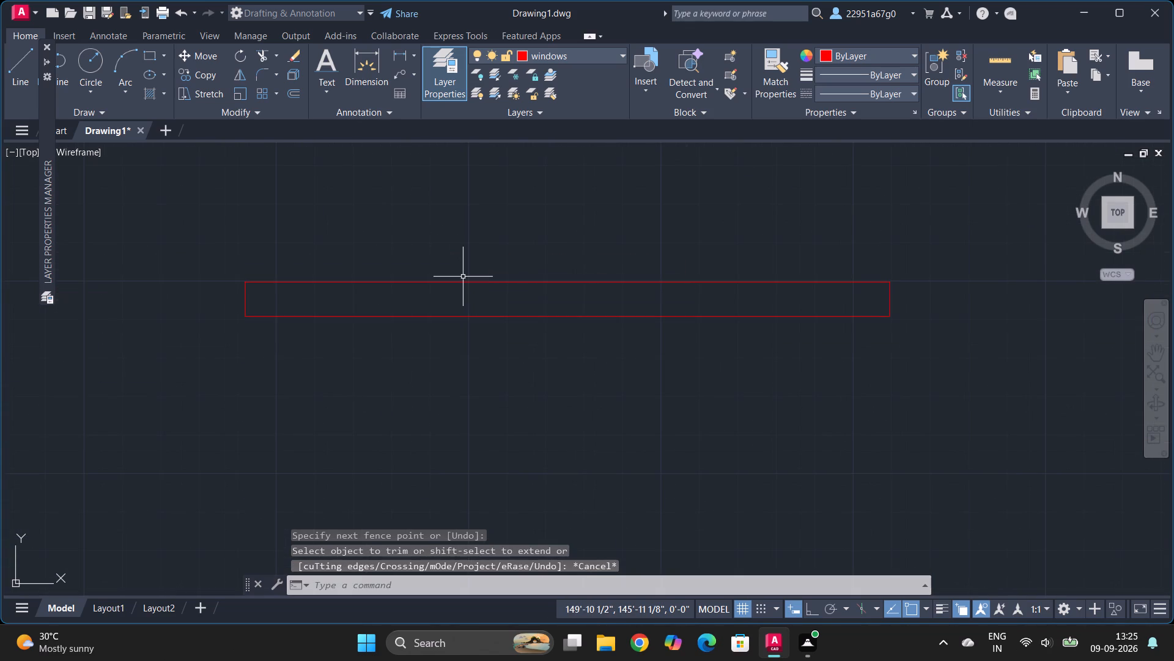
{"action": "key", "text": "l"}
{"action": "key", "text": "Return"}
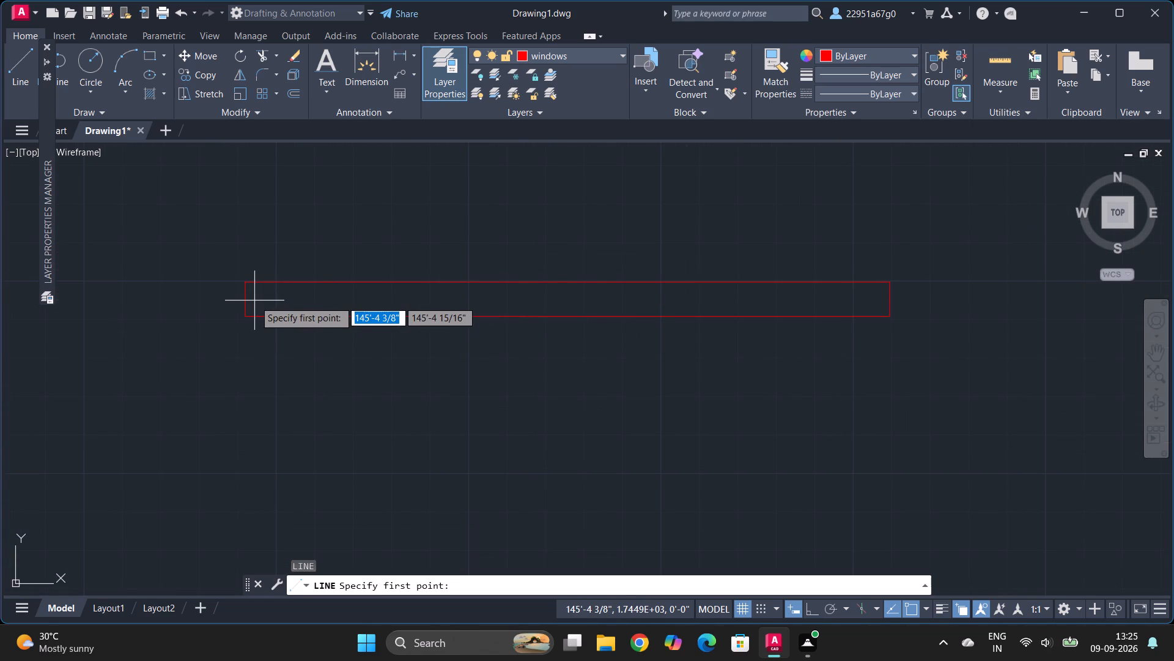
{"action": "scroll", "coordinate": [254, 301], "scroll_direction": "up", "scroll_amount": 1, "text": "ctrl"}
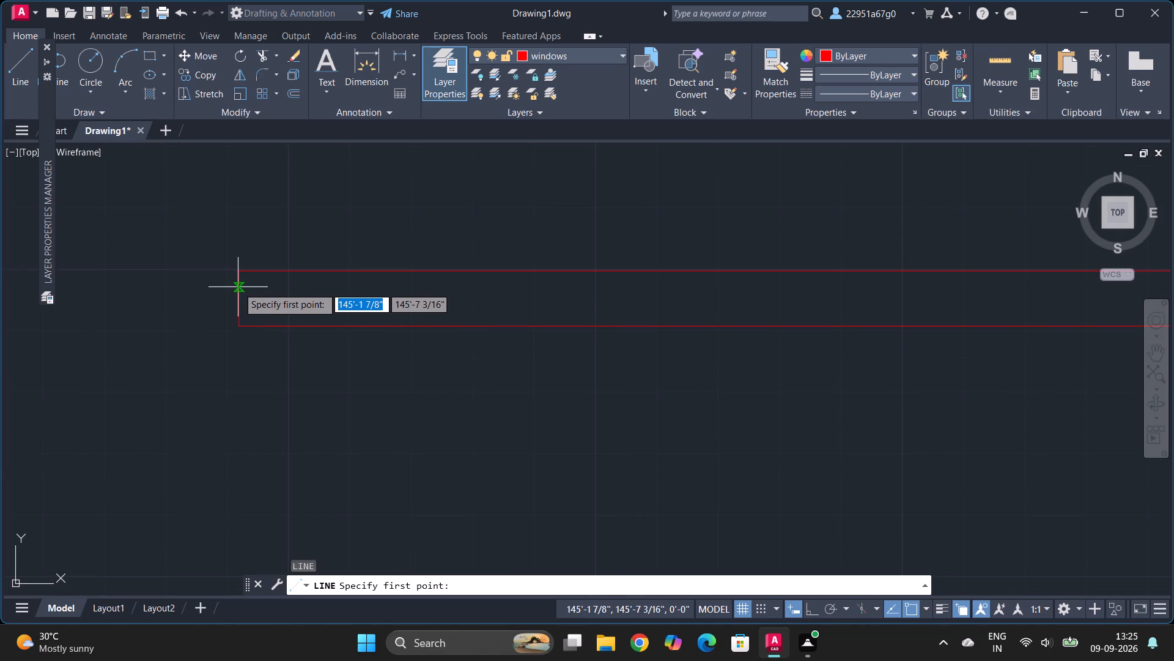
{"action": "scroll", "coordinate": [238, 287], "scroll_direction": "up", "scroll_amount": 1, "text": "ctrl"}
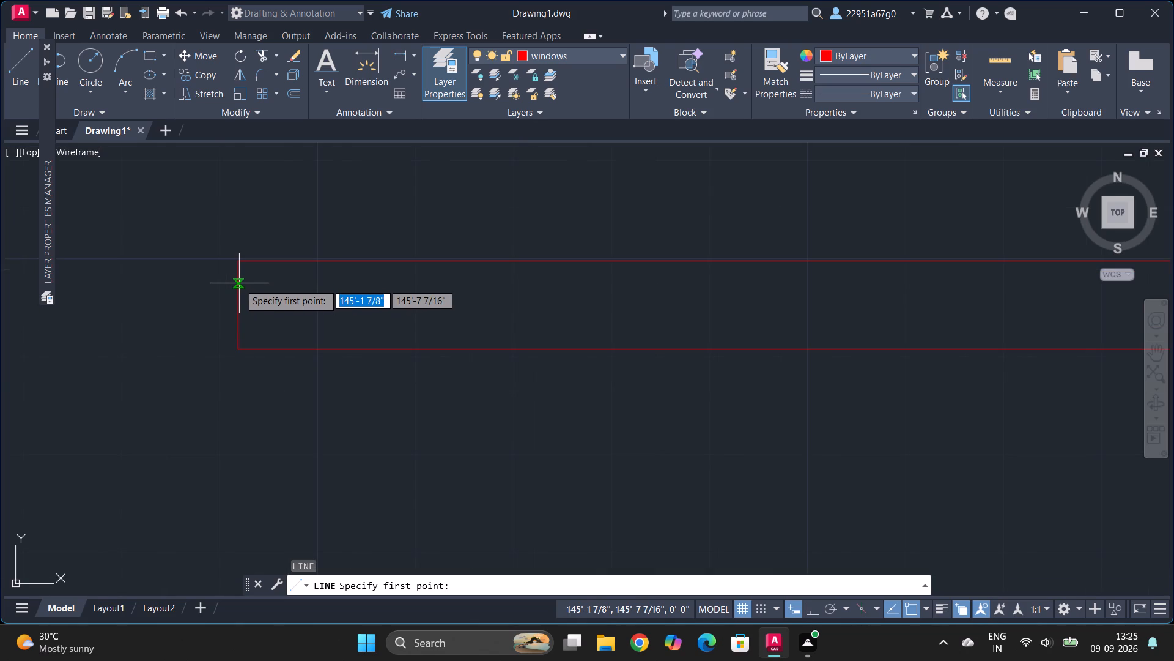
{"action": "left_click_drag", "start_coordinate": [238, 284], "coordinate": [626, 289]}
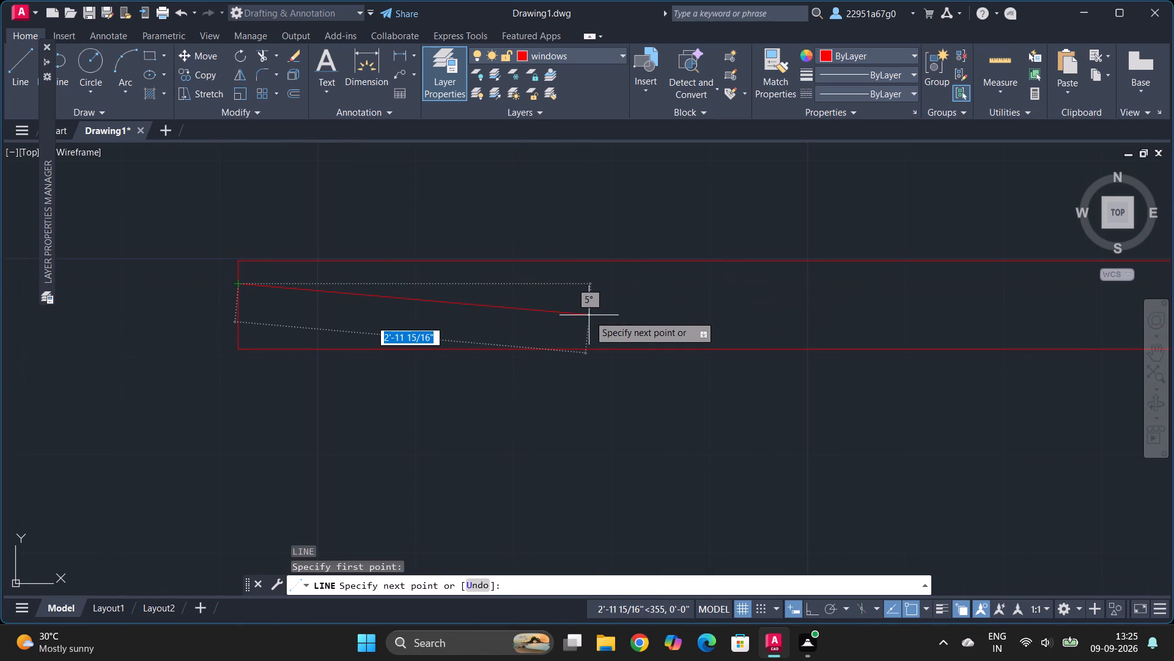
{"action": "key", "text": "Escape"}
Turn Ortho on for drawing a line inside the window rectangle.
{"action": "key", "text": "l"}
{"action": "key", "text": "Return"}
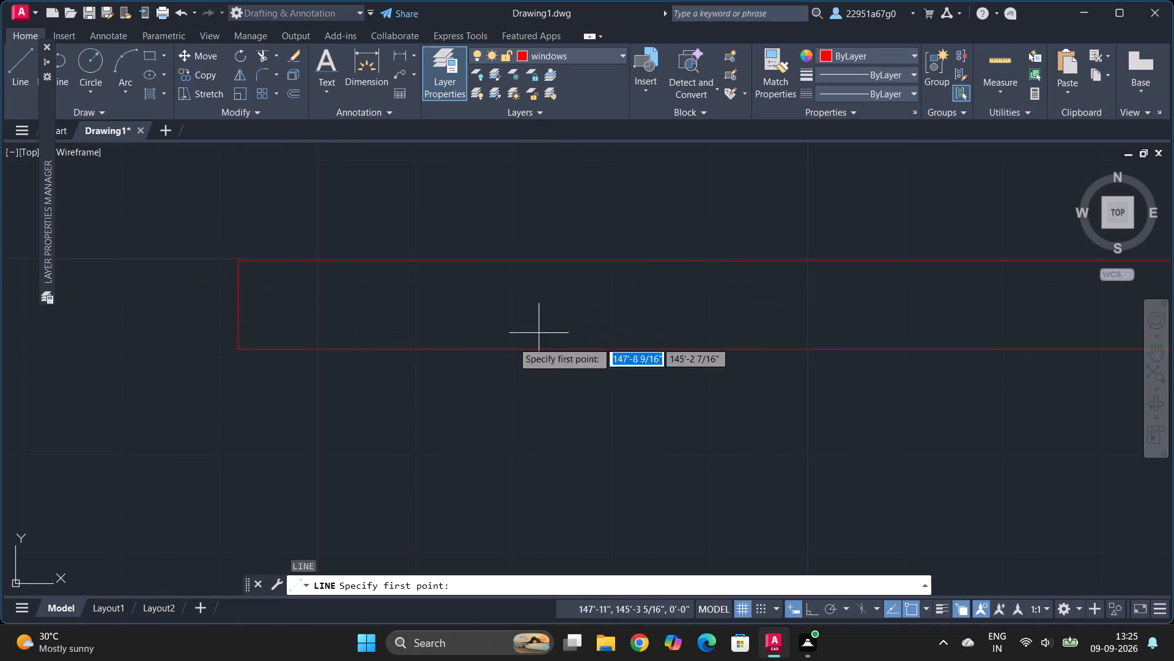
{"action": "left_click", "coordinate": [809, 610]}
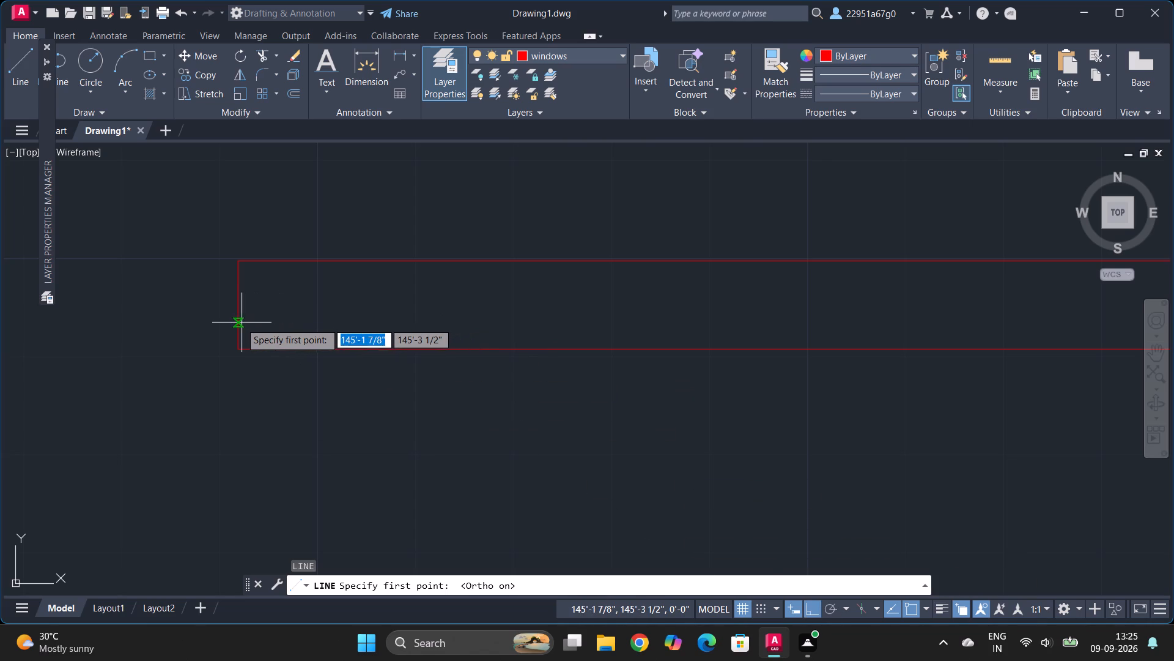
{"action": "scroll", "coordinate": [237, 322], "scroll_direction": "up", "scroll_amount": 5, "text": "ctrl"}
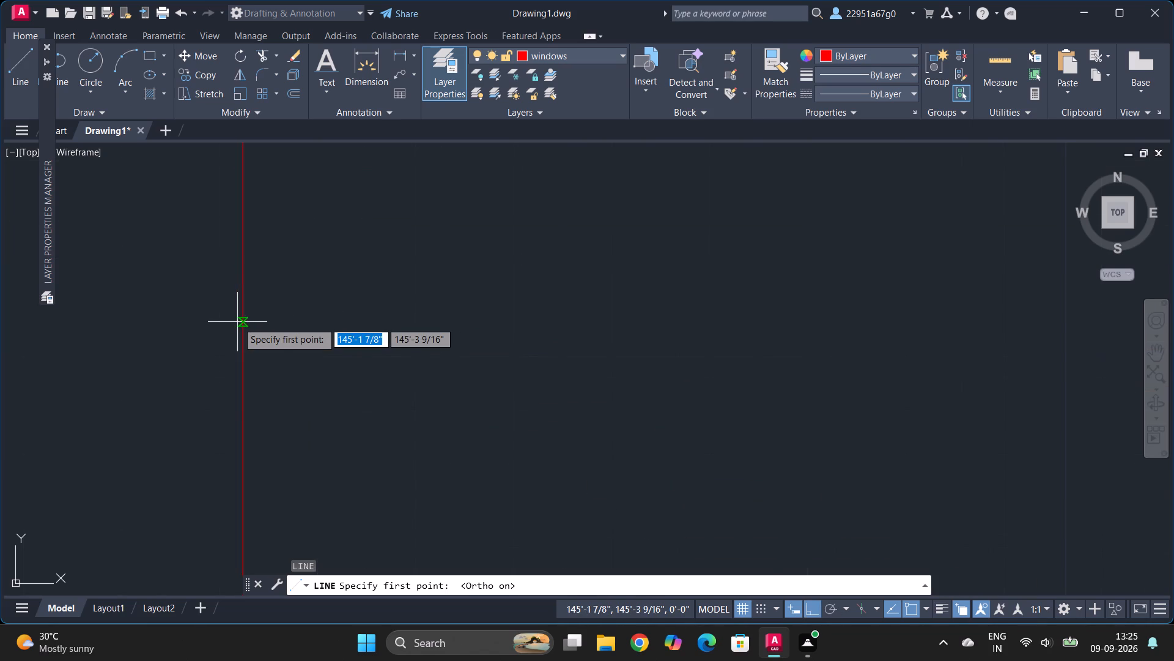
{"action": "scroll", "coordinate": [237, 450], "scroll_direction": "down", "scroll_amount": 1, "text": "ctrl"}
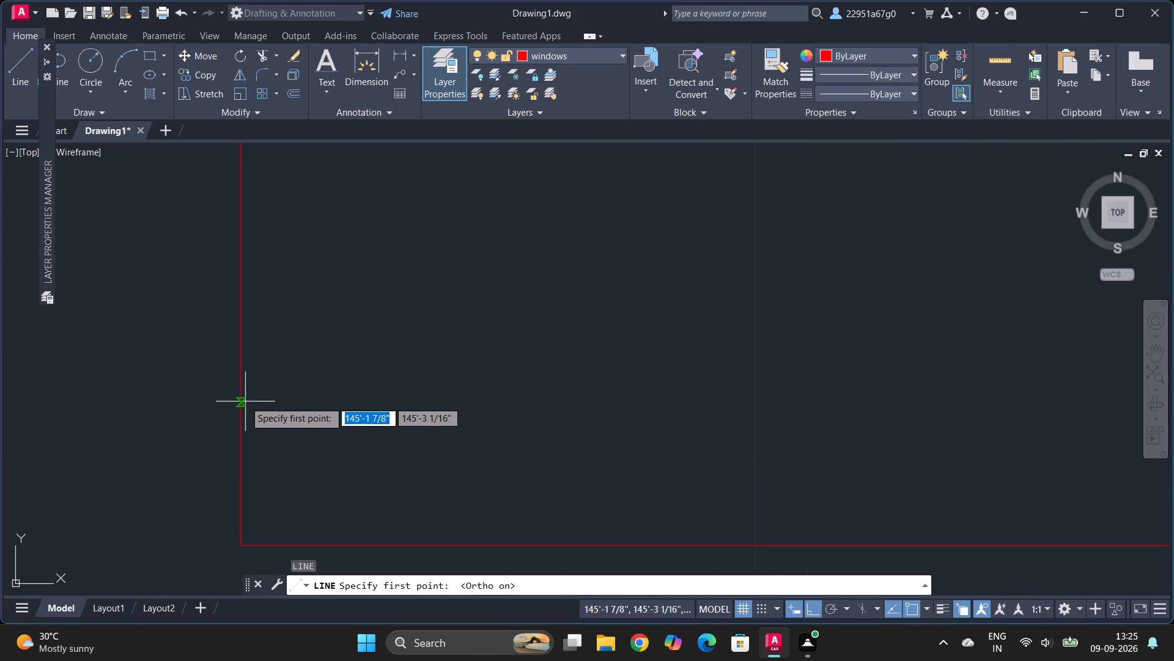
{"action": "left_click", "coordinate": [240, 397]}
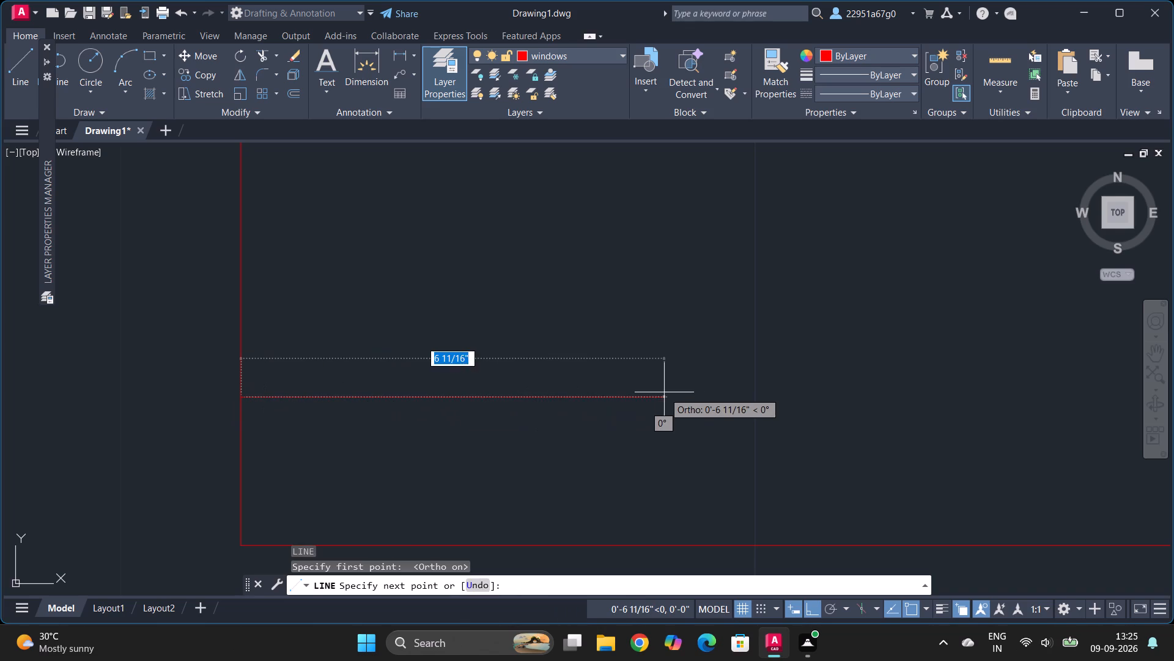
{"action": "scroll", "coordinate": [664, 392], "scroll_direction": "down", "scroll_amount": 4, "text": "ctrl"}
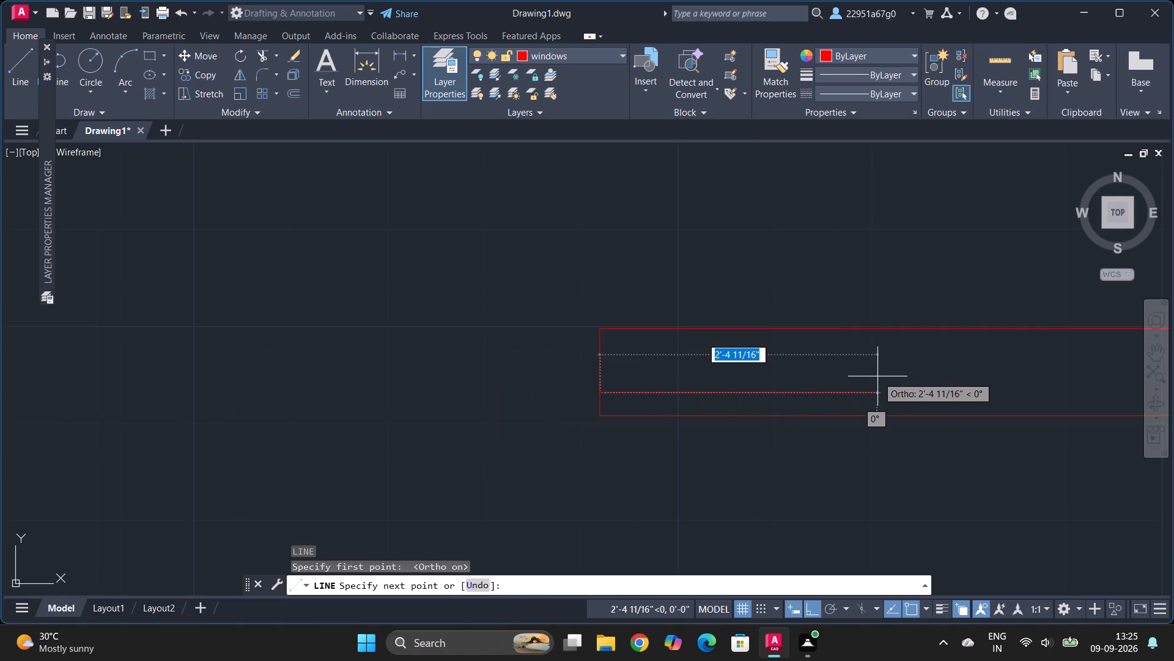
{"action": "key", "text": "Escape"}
Draw a horizontal line through the window rectangle from one short edge to the other, about 3" above its lower edge.
{"action": "key", "text": "l"}
{"action": "key", "text": "Return"}
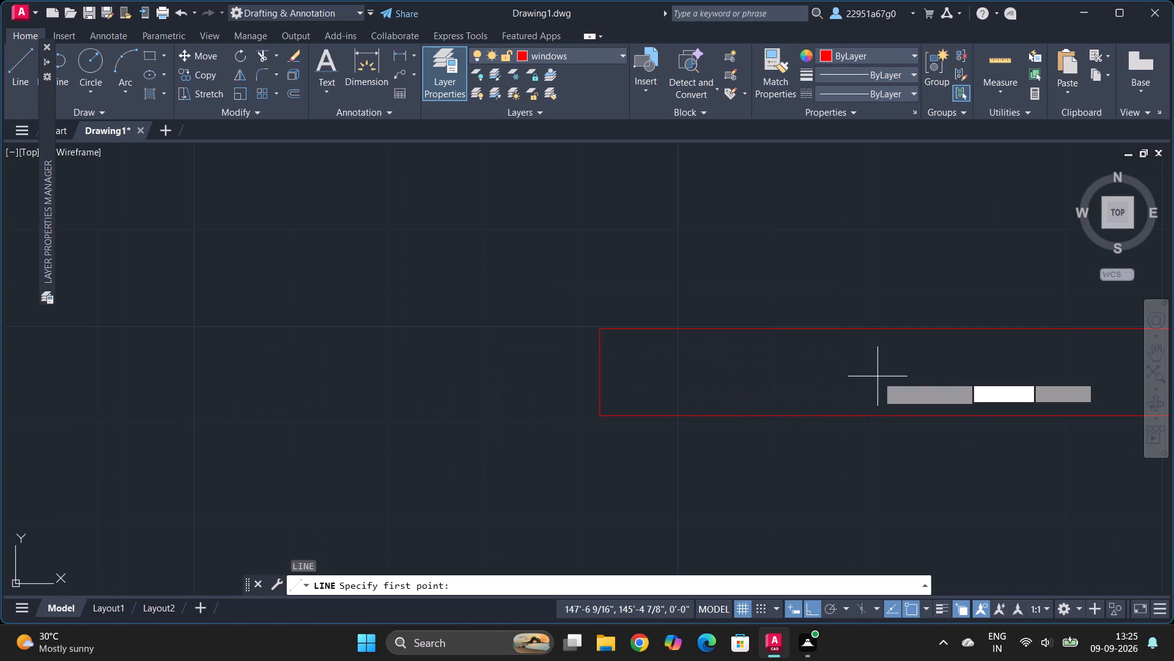
{"action": "left_click", "coordinate": [600, 386]}
{"action": "scroll", "coordinate": [835, 379], "scroll_direction": "down", "scroll_amount": 5, "text": "ctrl"}
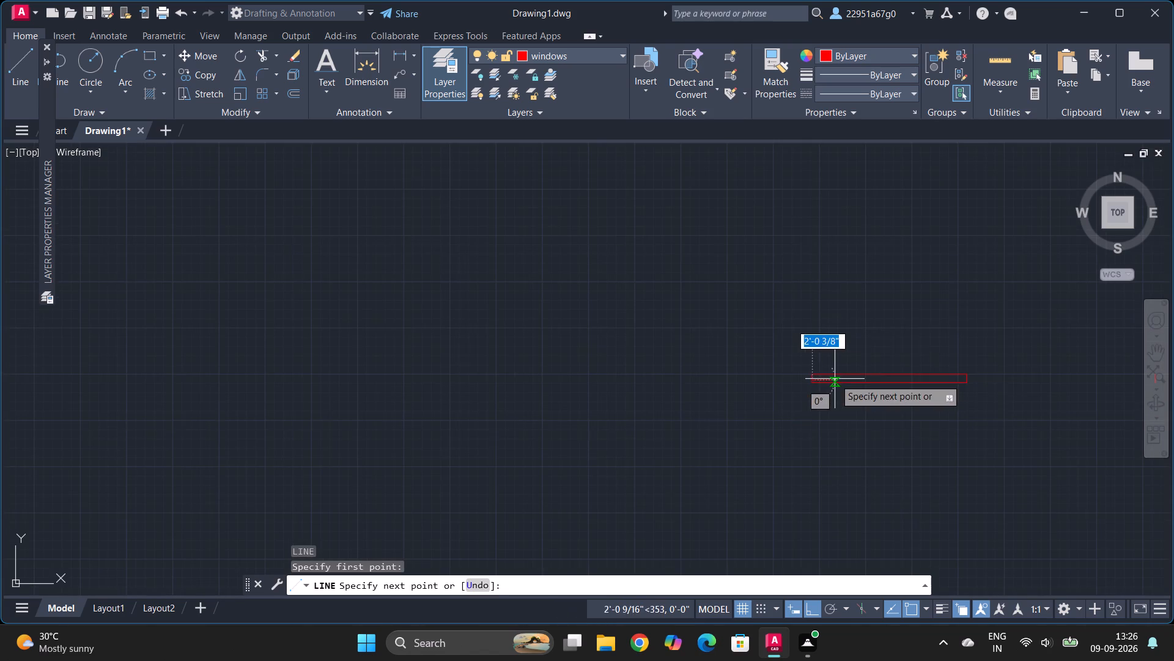
{"action": "scroll", "coordinate": [959, 379], "scroll_direction": "up", "scroll_amount": 5, "text": "ctrl"}
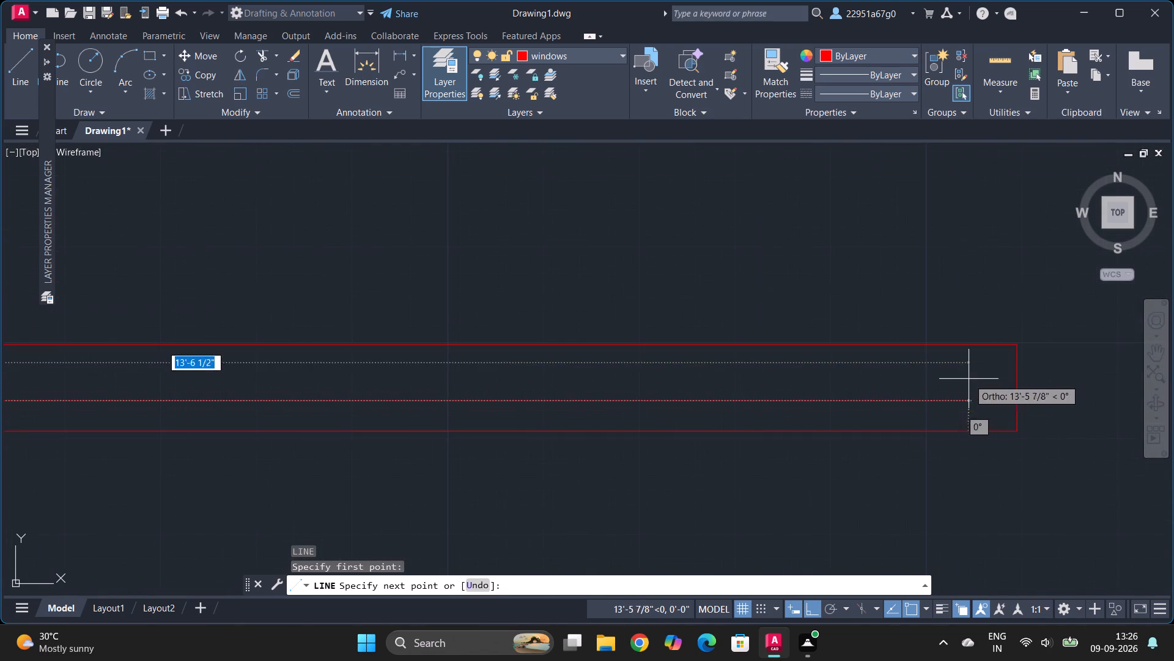
{"action": "left_click", "coordinate": [1015, 405]}
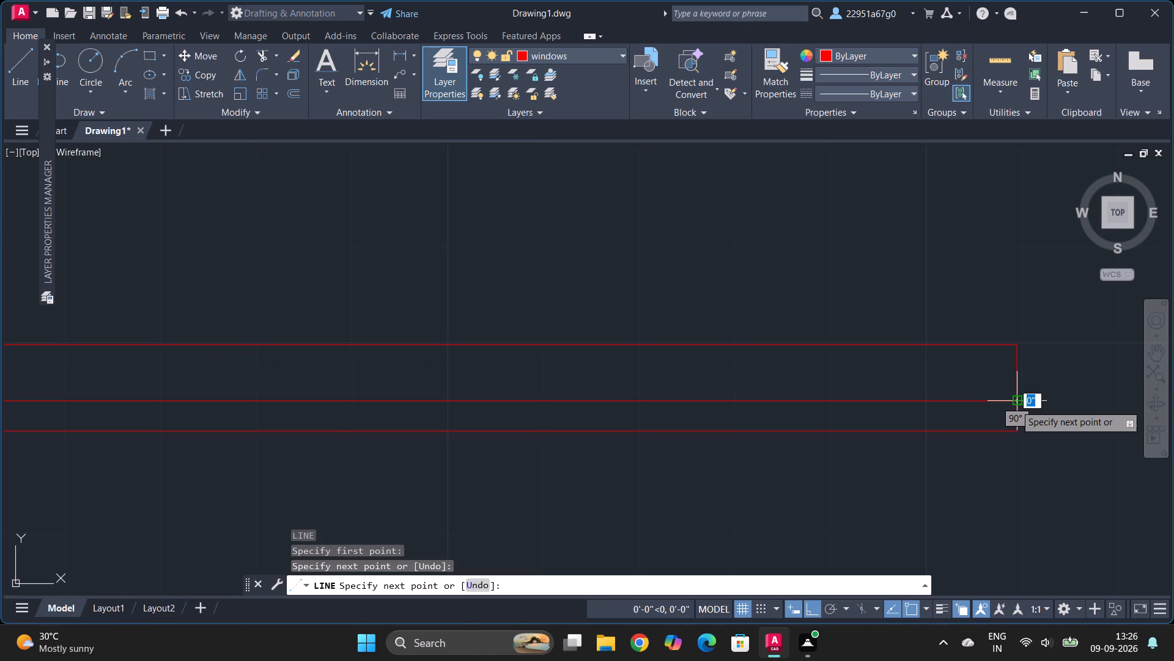
{"action": "key", "text": "Escape"}
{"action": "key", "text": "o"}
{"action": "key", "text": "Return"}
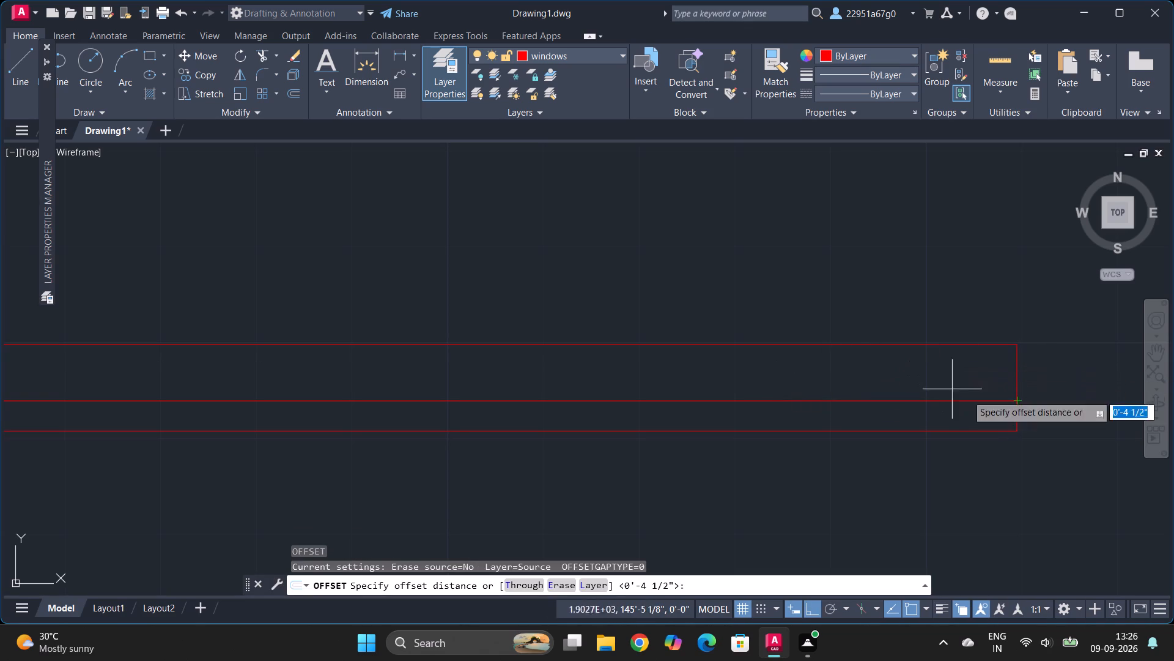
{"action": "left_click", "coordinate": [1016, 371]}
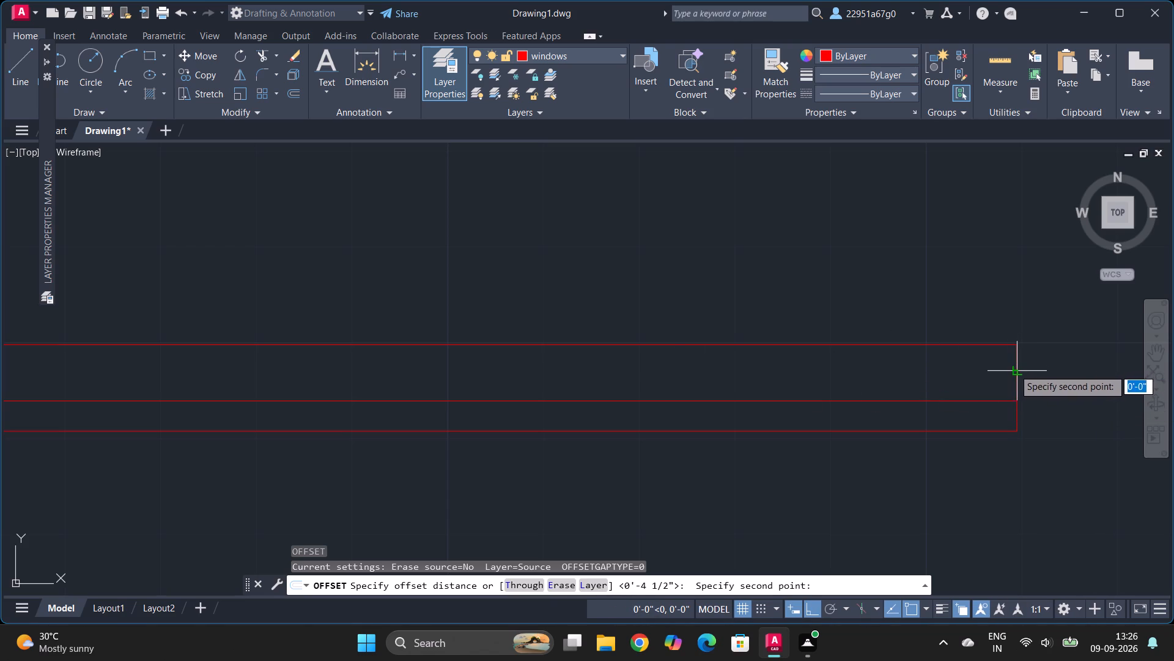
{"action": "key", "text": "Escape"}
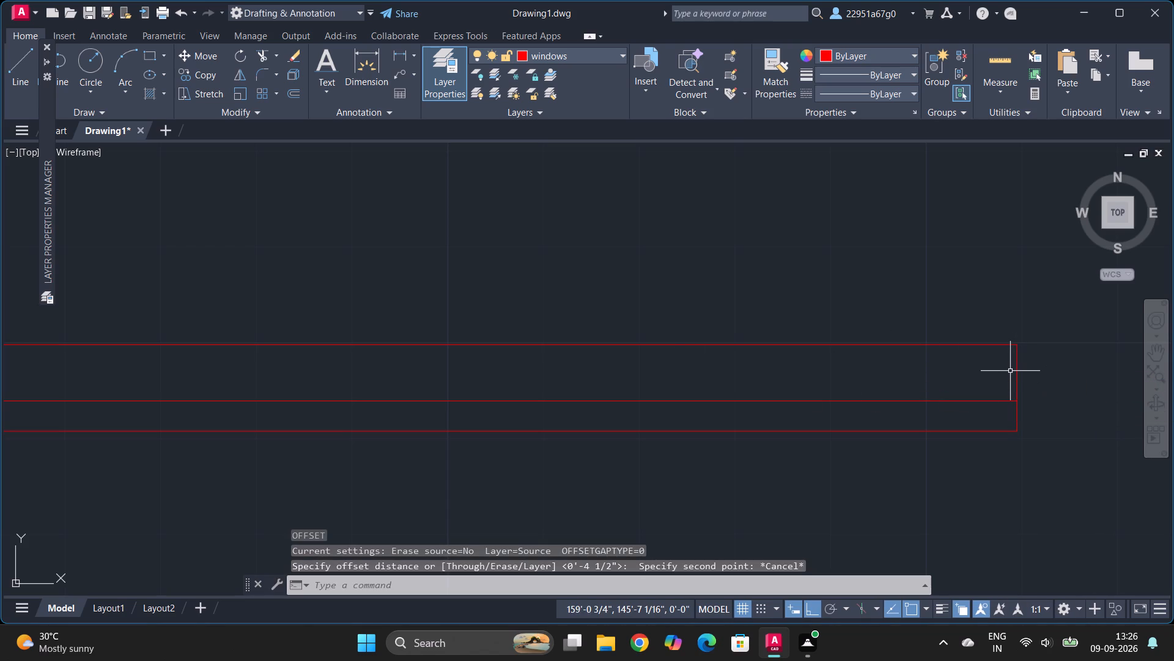
Draw a second horizontal line through the window rectangle between its short edges, about 3" below its upper edge.
{"action": "key", "text": "l"}
{"action": "key", "text": "Return"}
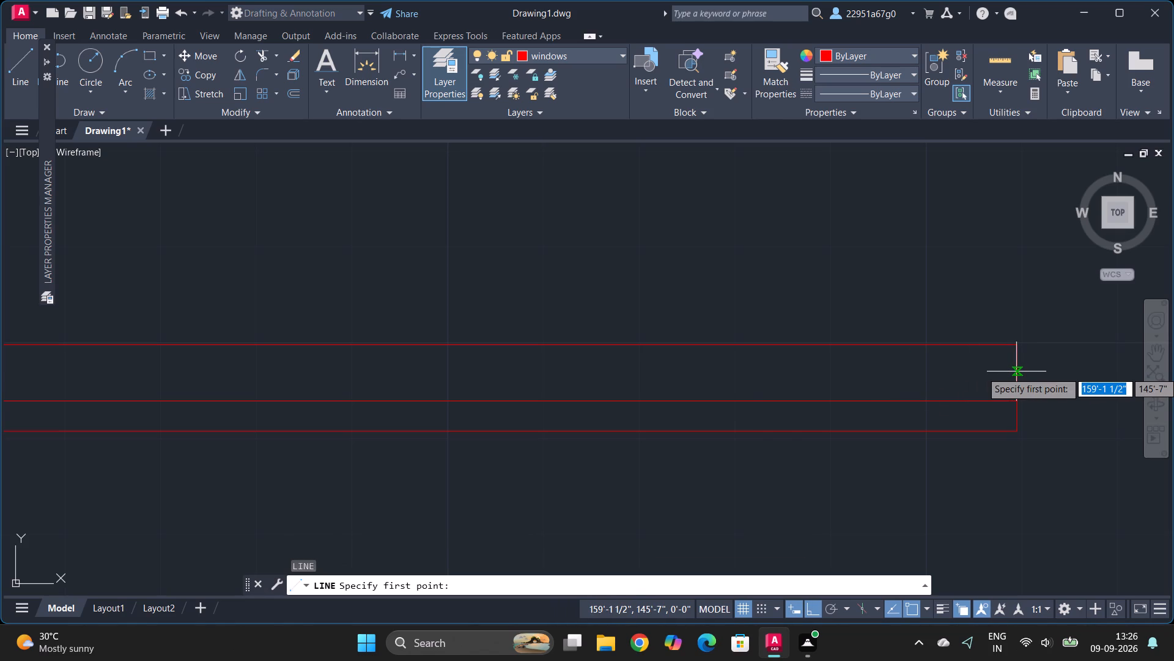
{"action": "left_click", "coordinate": [1016, 372]}
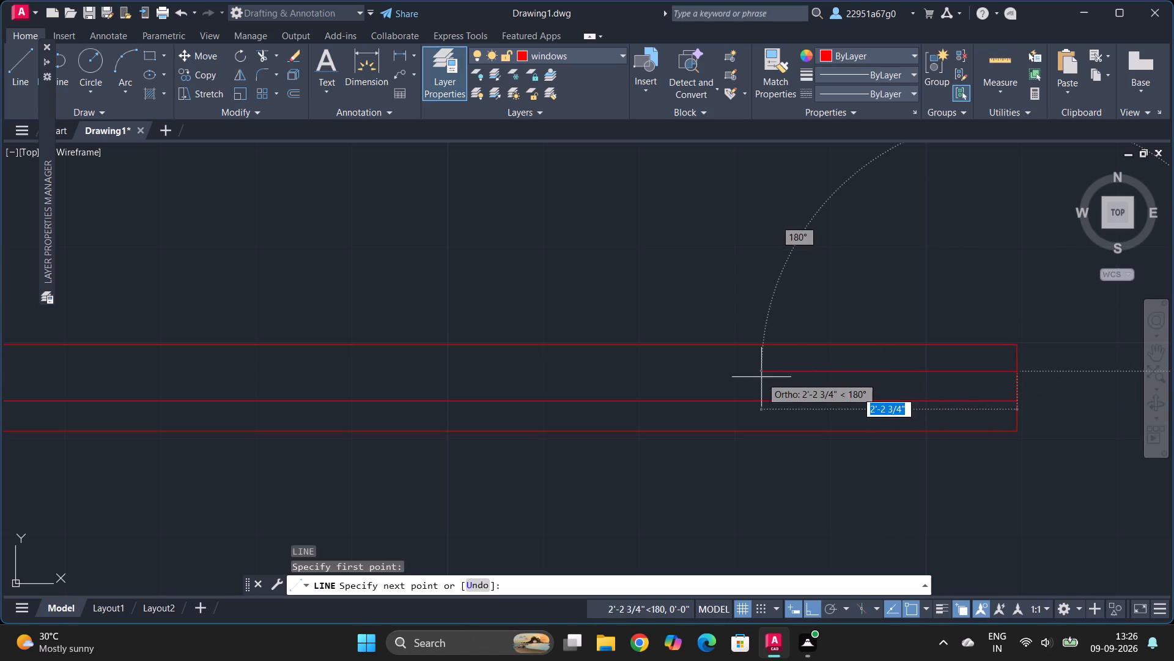
{"action": "scroll", "coordinate": [548, 375], "scroll_direction": "down", "scroll_amount": 4, "text": "ctrl"}
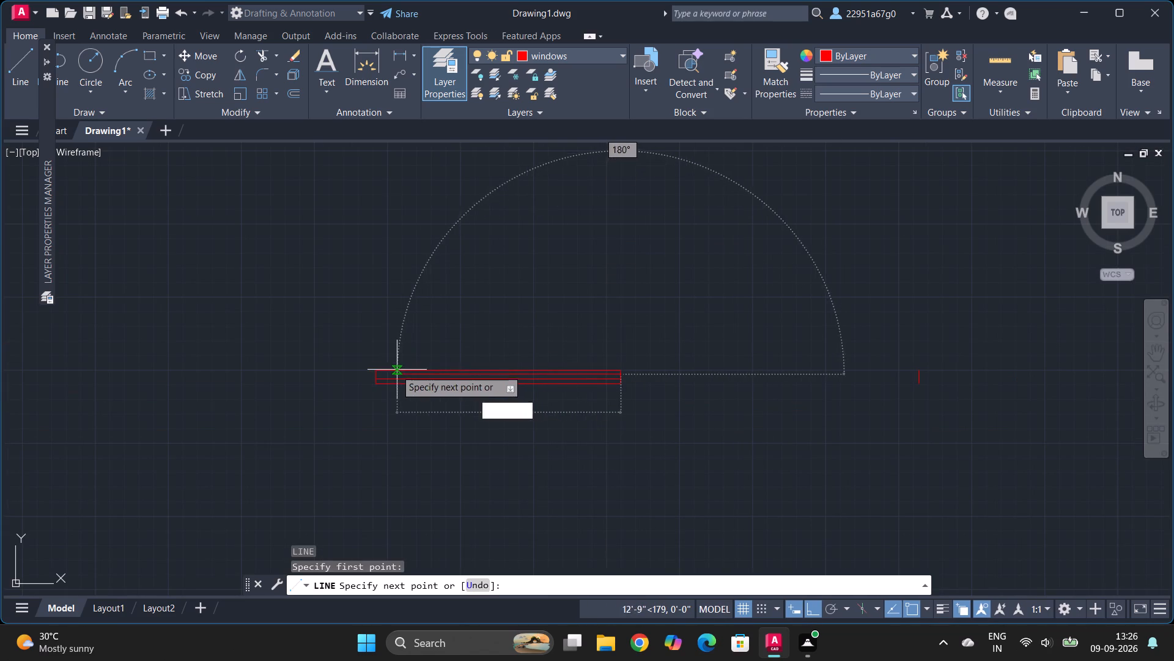
{"action": "scroll", "coordinate": [375, 376], "scroll_direction": "up", "scroll_amount": 6, "text": "ctrl"}
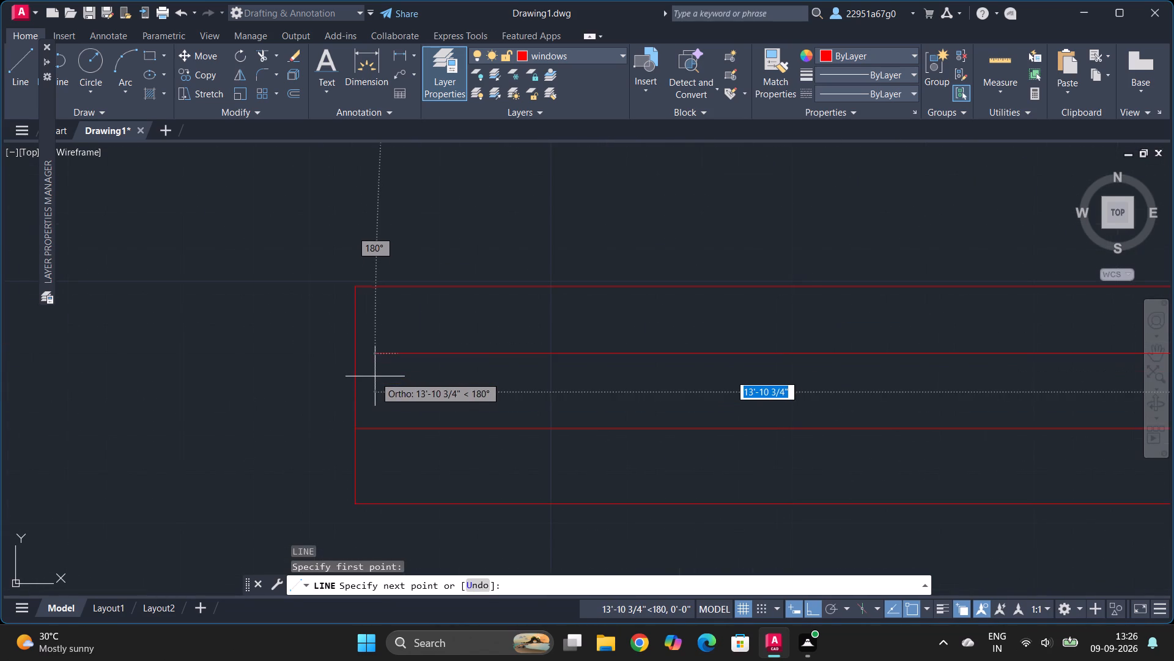
{"action": "left_click", "coordinate": [352, 354]}
{"action": "key", "text": "Escape"}
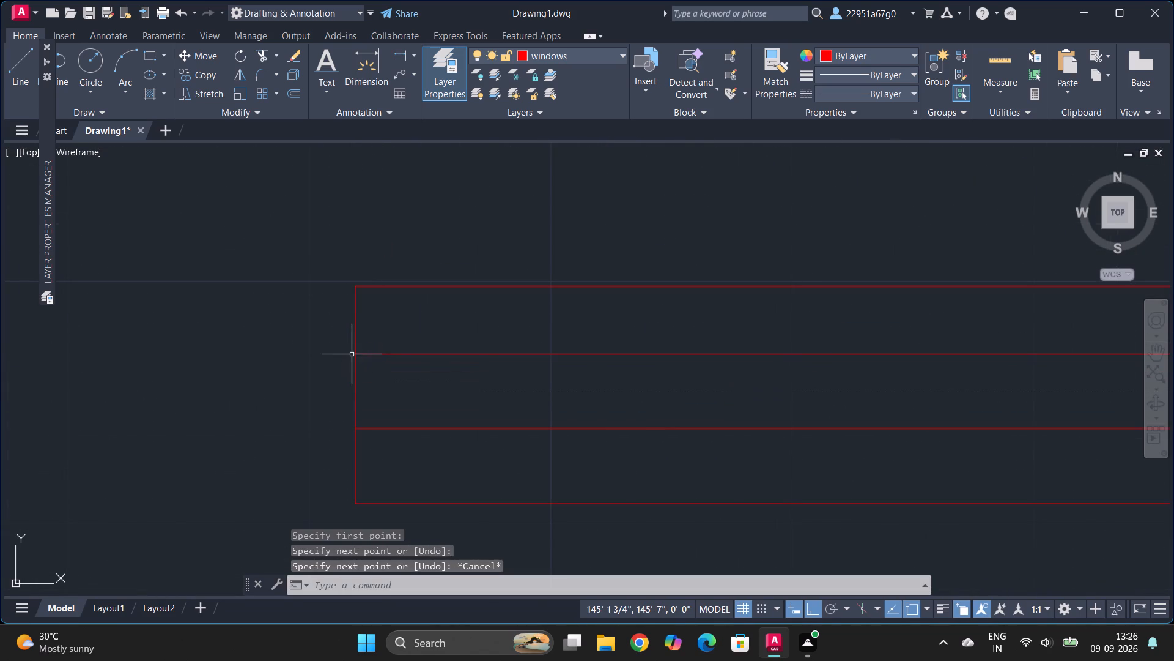
Scale the whole window down to about 8' long, using its lower east corner as the base point.
{"action": "scroll", "coordinate": [521, 400], "scroll_direction": "down", "scroll_amount": 5, "text": "ctrl"}
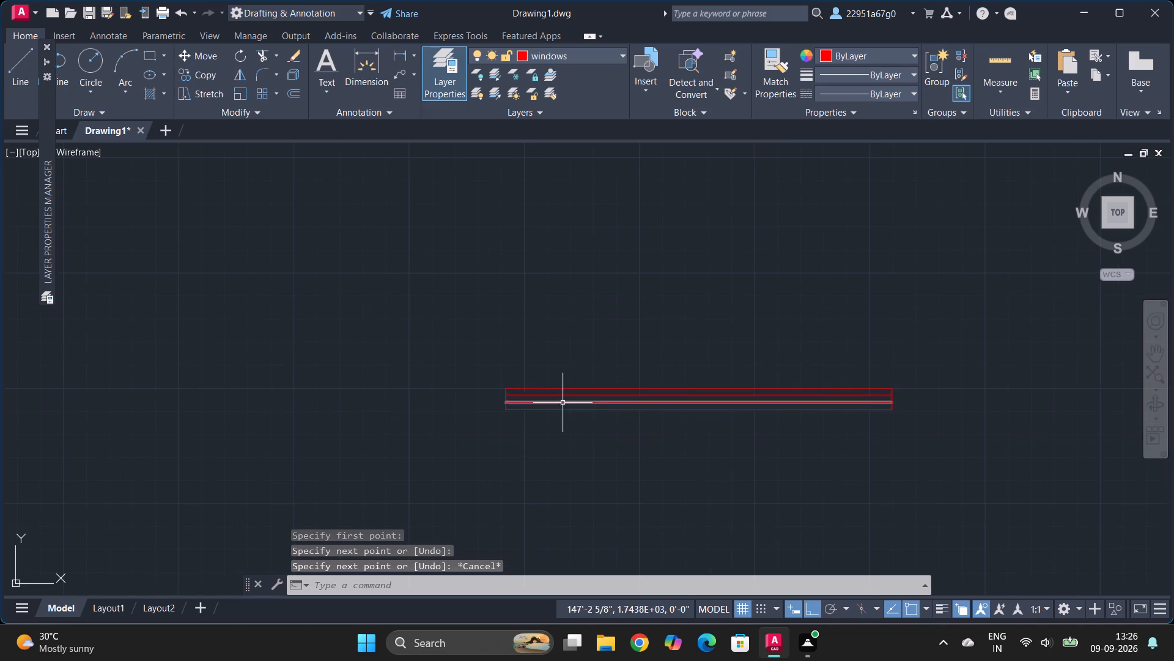
{"action": "scroll", "coordinate": [588, 396], "scroll_direction": "down", "scroll_amount": 3, "text": "ctrl"}
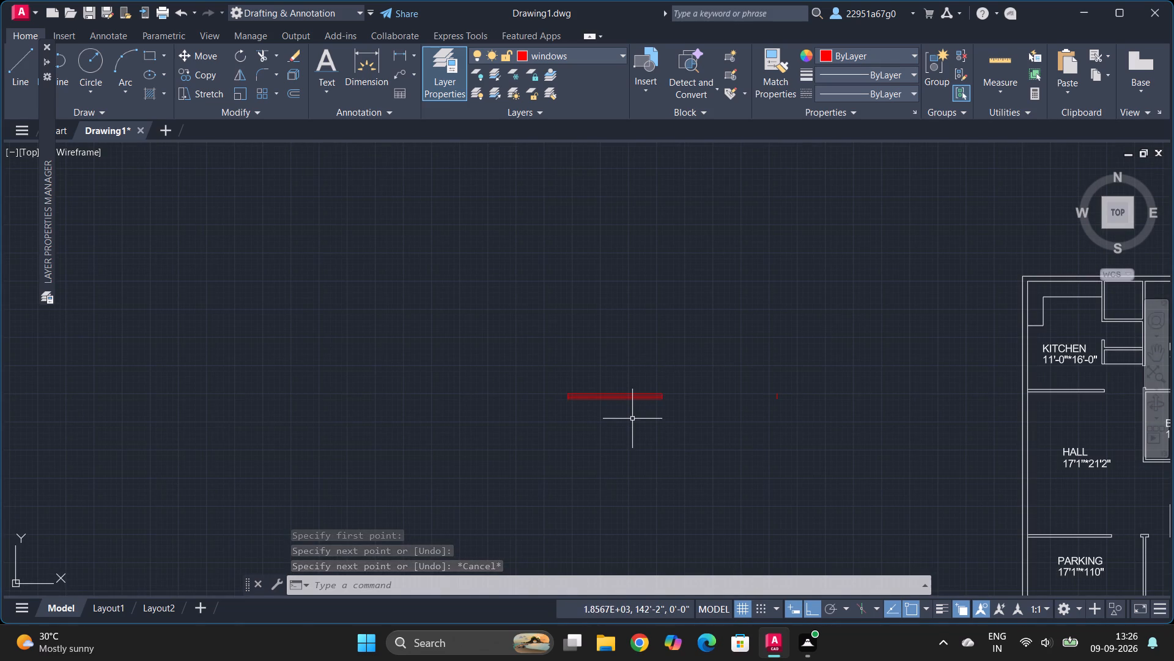
{"action": "scroll", "coordinate": [632, 419], "scroll_direction": "down", "scroll_amount": 2, "text": "ctrl"}
{"action": "left_click", "coordinate": [589, 383]}
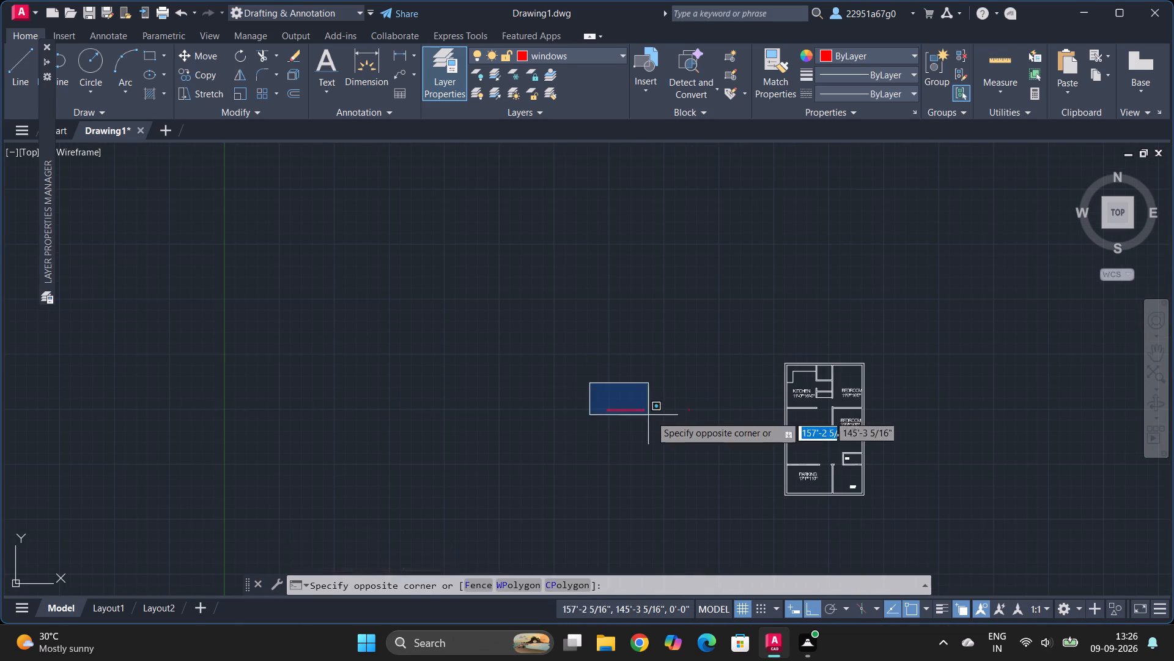
{"action": "left_click", "coordinate": [668, 449]}
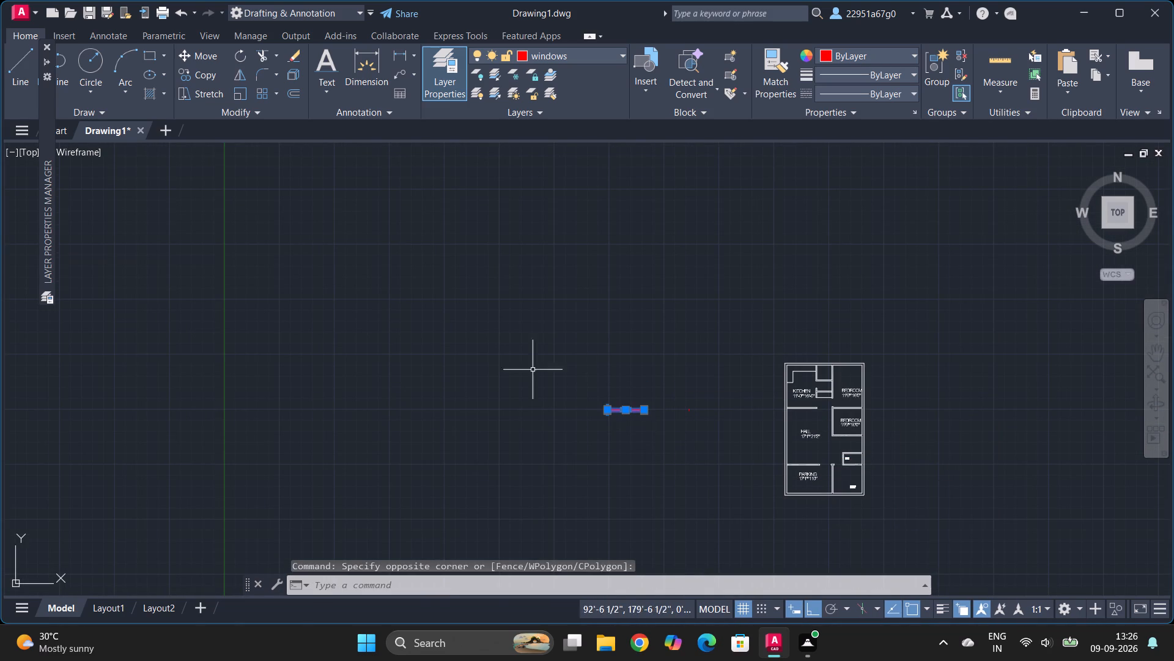
{"action": "left_click", "coordinate": [234, 92]}
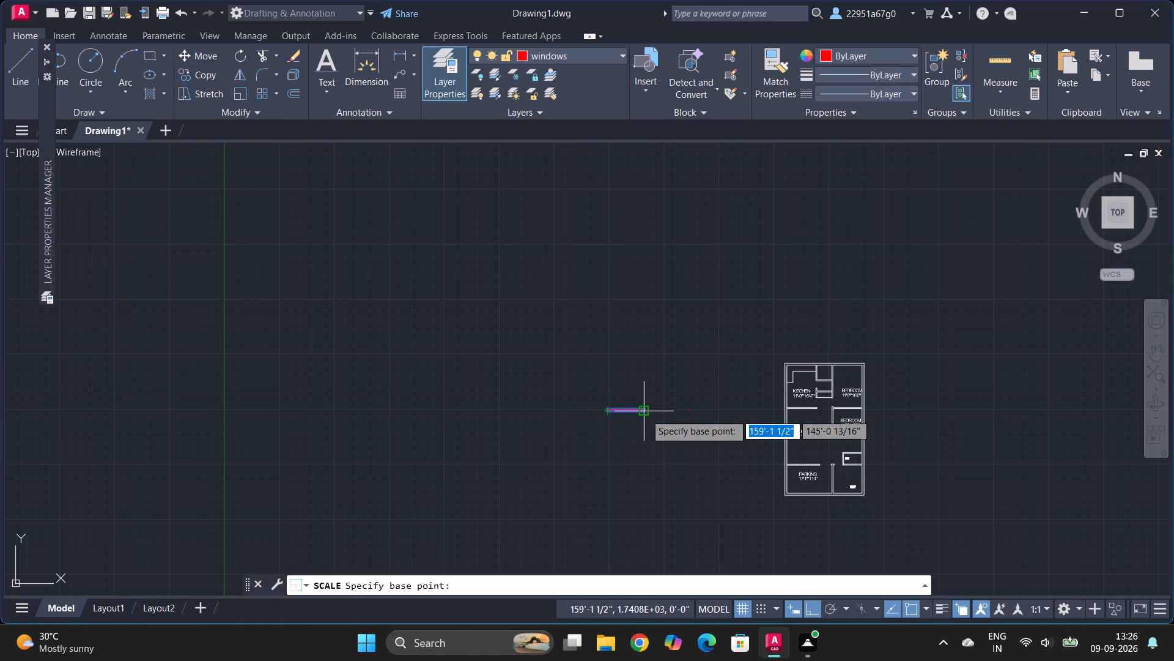
{"action": "left_click_drag", "start_coordinate": [645, 414], "coordinate": [639, 419]}
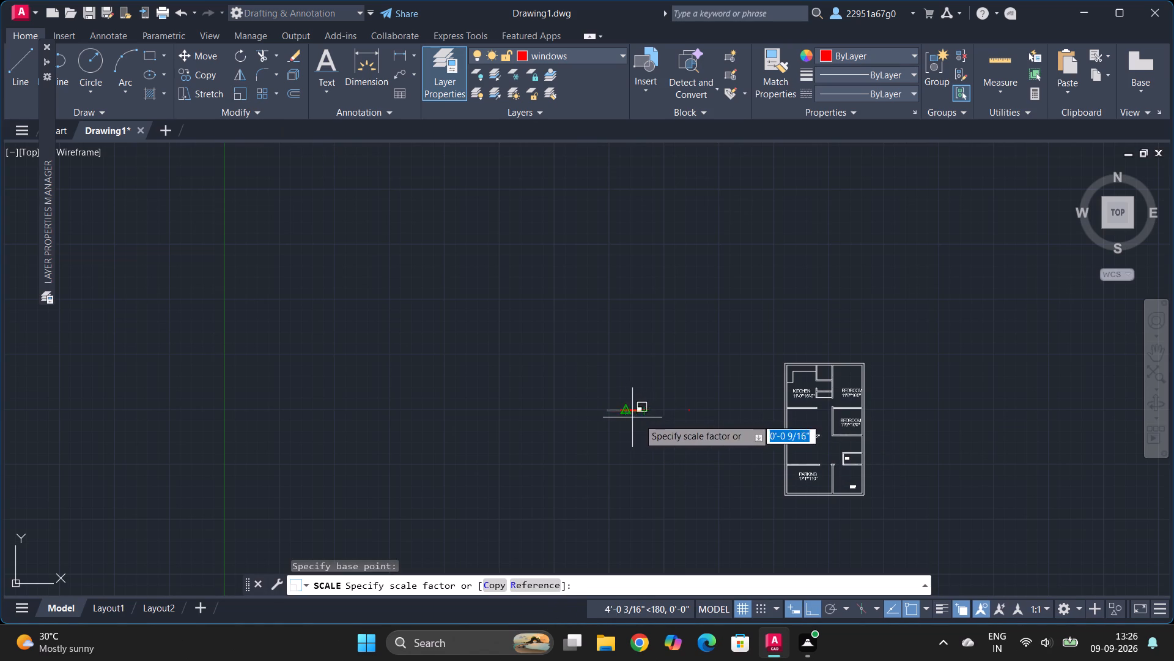
{"action": "left_click_drag", "start_coordinate": [639, 419], "coordinate": [641, 420]}
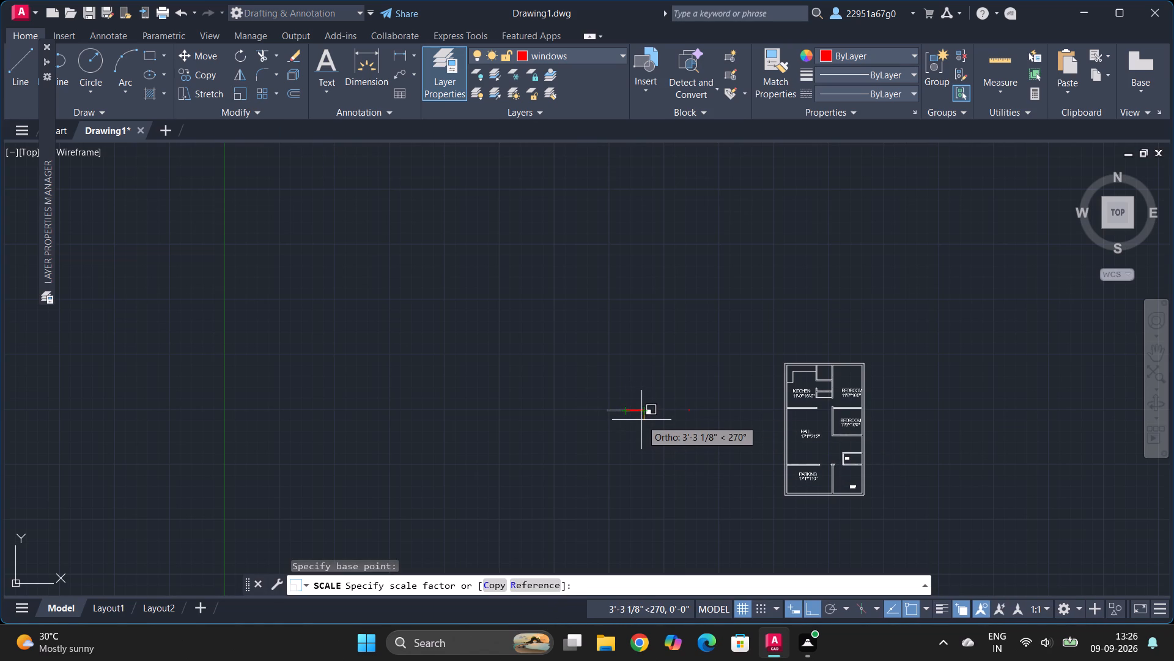
{"action": "left_click_drag", "start_coordinate": [641, 420], "coordinate": [642, 421]}
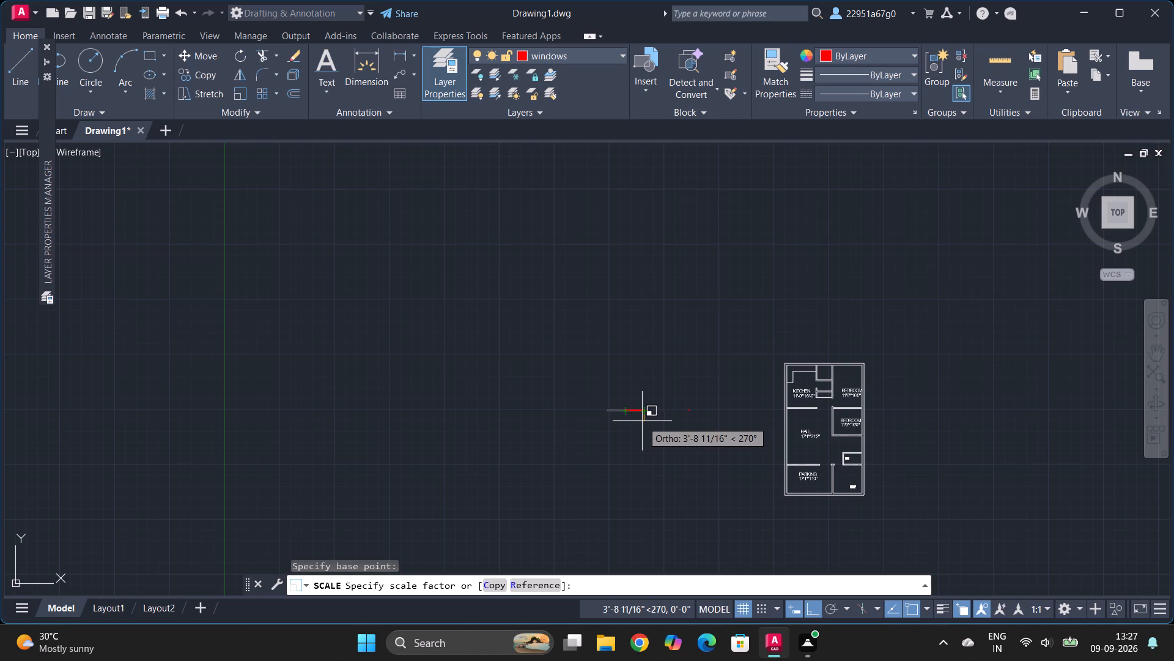
{"action": "left_click_drag", "start_coordinate": [642, 421], "coordinate": [642, 422]}
{"action": "left_click", "coordinate": [642, 422]}
Rotate the scaled window 90° counterclockwise about its lower east corner so that it stands vertical.
{"action": "scroll", "coordinate": [642, 422], "scroll_direction": "up", "scroll_amount": 3, "text": "ctrl"}
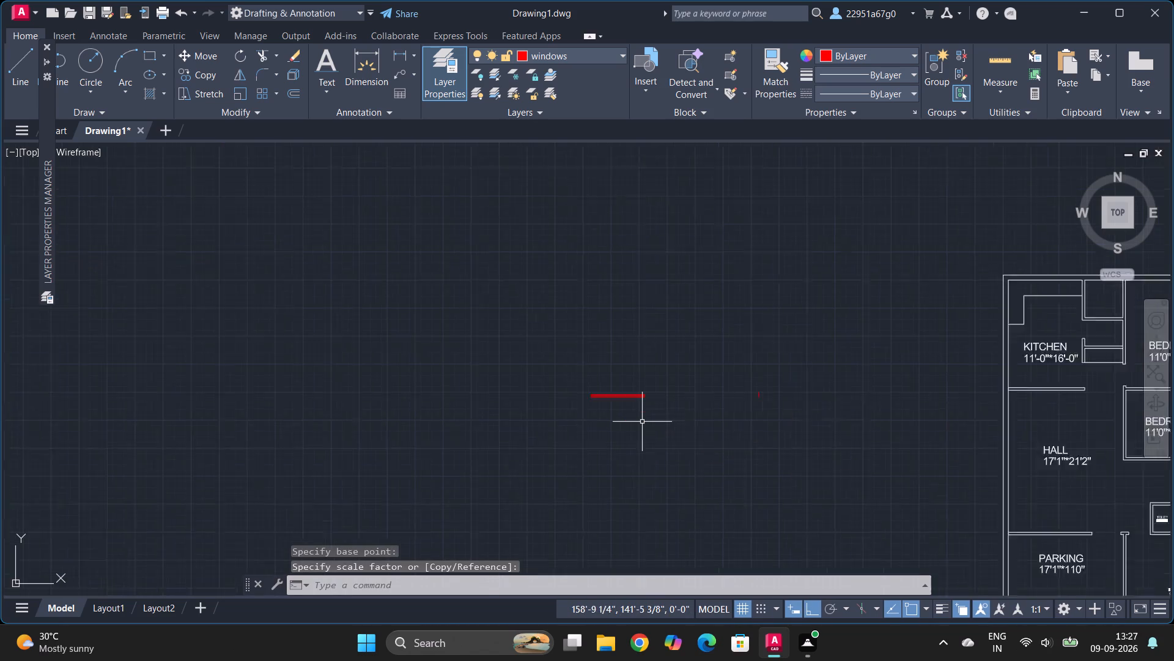
{"action": "scroll", "coordinate": [642, 422], "scroll_direction": "up", "scroll_amount": 1, "text": "ctrl"}
{"action": "left_click", "coordinate": [458, 282]}
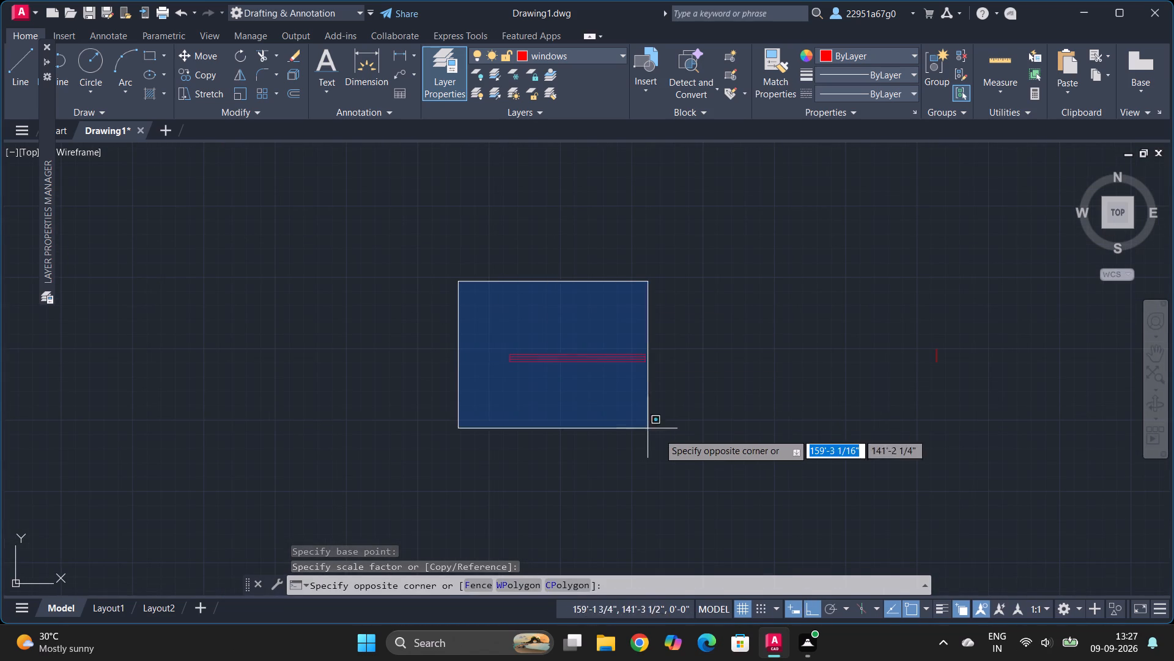
{"action": "left_click", "coordinate": [668, 436]}
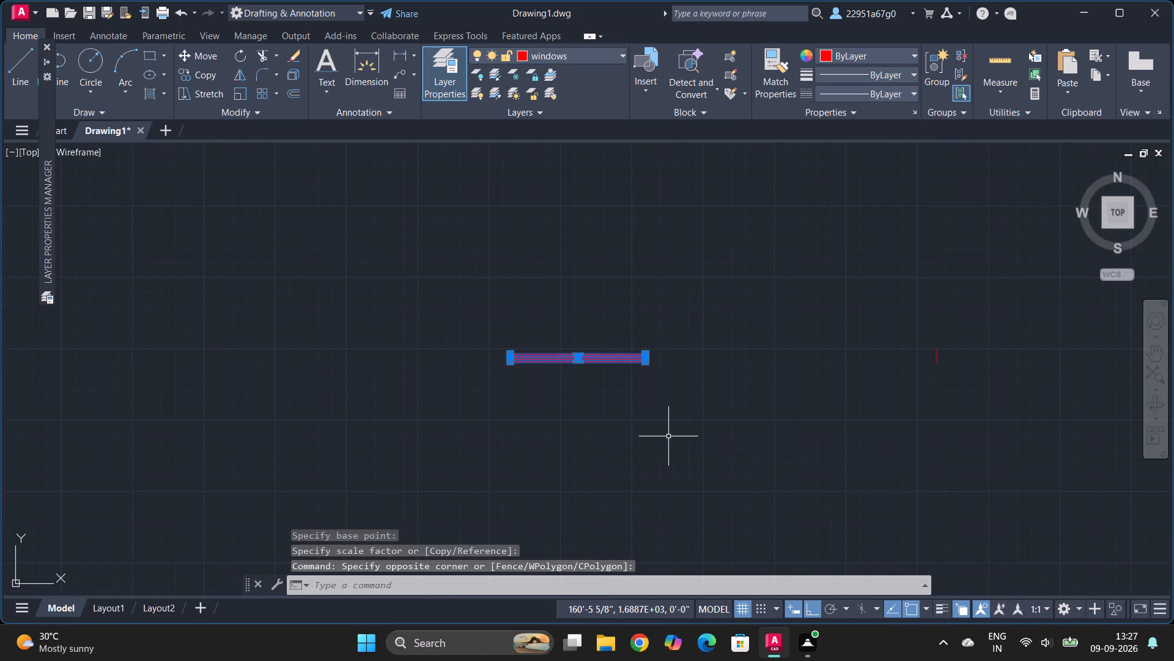
{"action": "type", "text": "ro"}
{"action": "key", "text": "Return"}
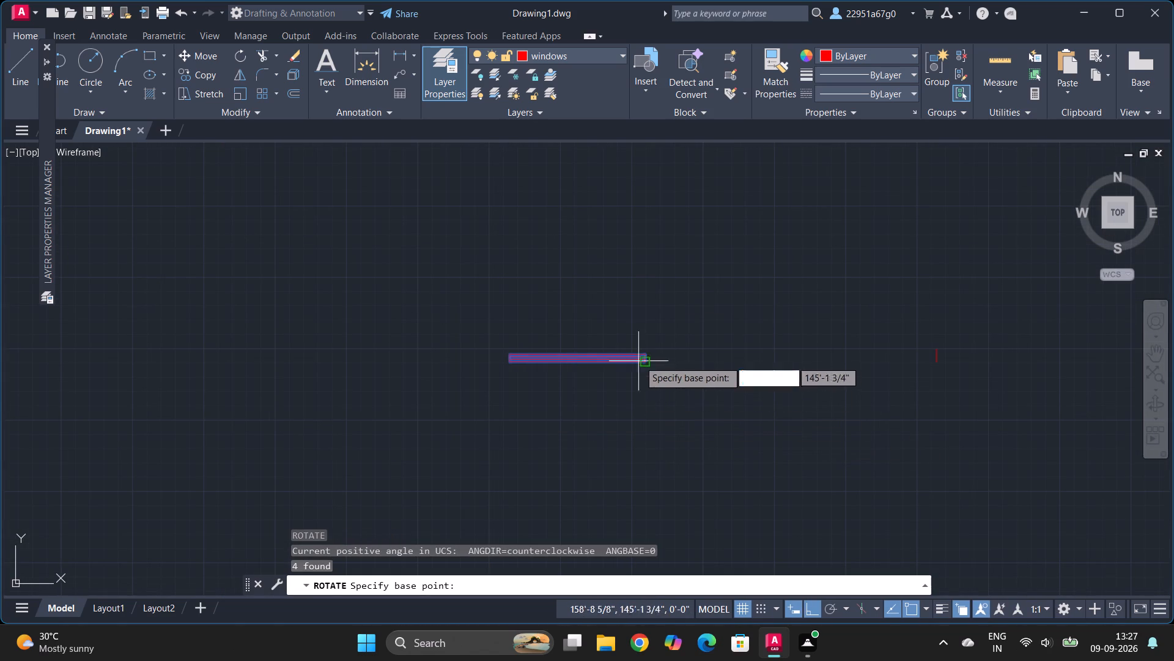
{"action": "left_click", "coordinate": [648, 363]}
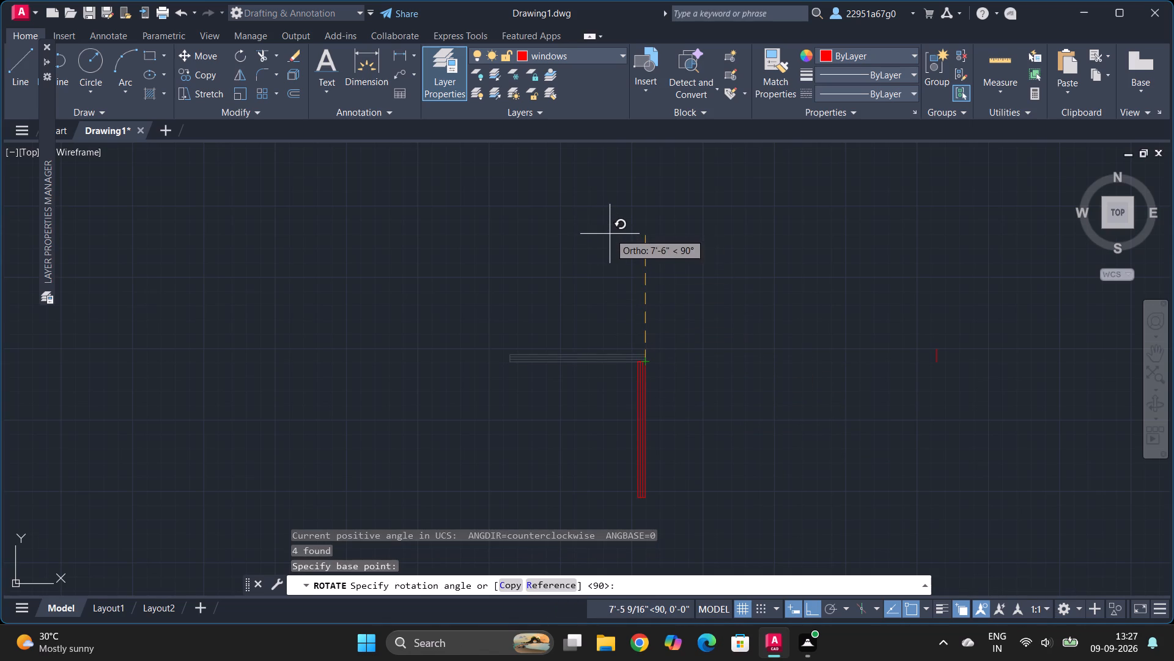
{"action": "left_click", "coordinate": [610, 234]}
{"action": "key", "text": "Escape"}
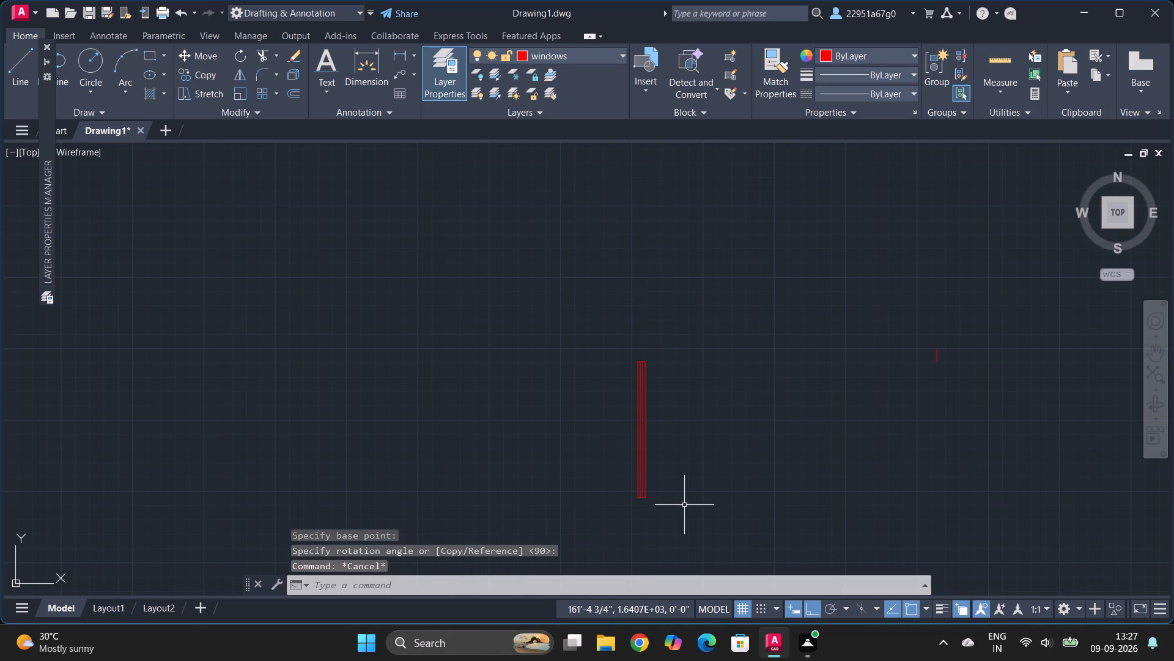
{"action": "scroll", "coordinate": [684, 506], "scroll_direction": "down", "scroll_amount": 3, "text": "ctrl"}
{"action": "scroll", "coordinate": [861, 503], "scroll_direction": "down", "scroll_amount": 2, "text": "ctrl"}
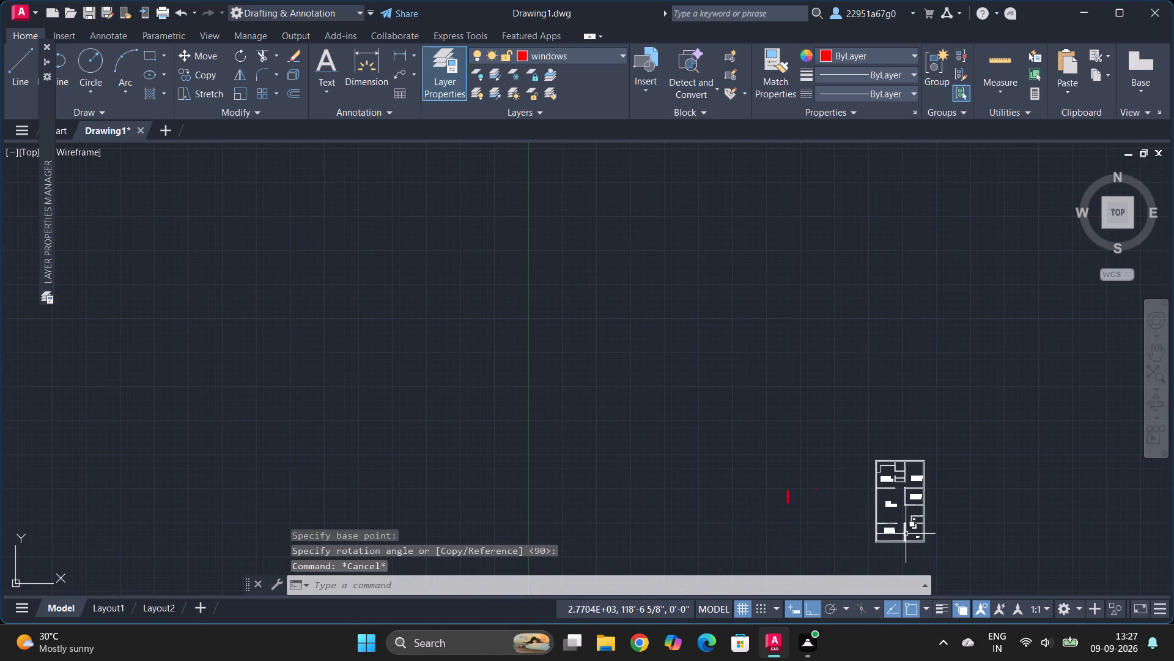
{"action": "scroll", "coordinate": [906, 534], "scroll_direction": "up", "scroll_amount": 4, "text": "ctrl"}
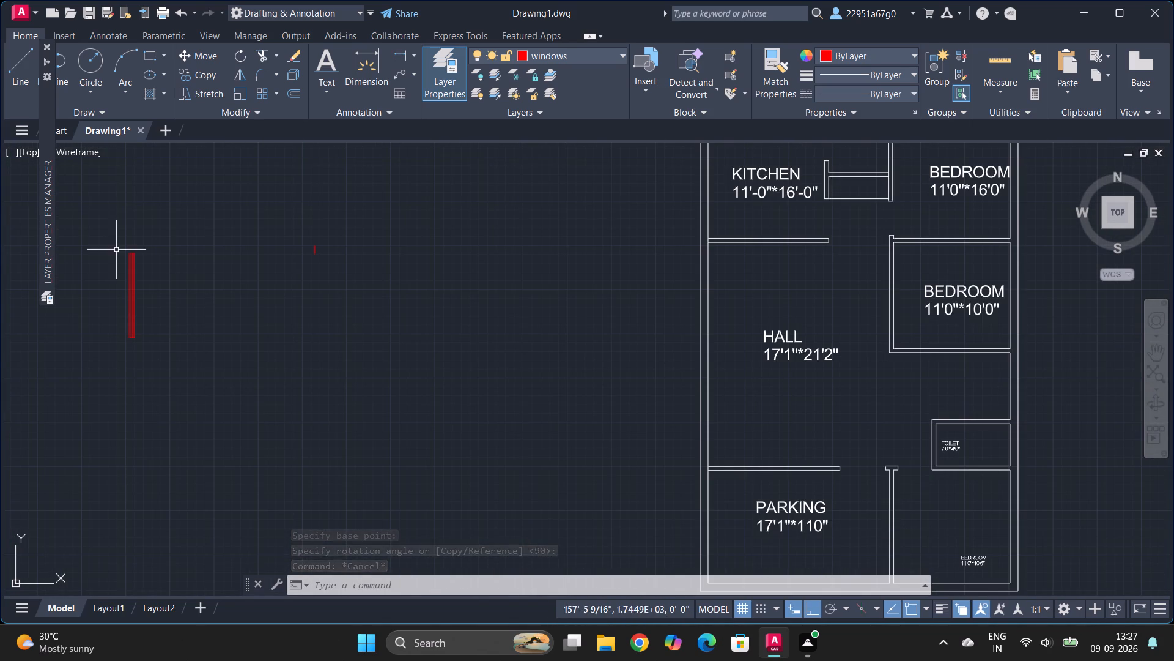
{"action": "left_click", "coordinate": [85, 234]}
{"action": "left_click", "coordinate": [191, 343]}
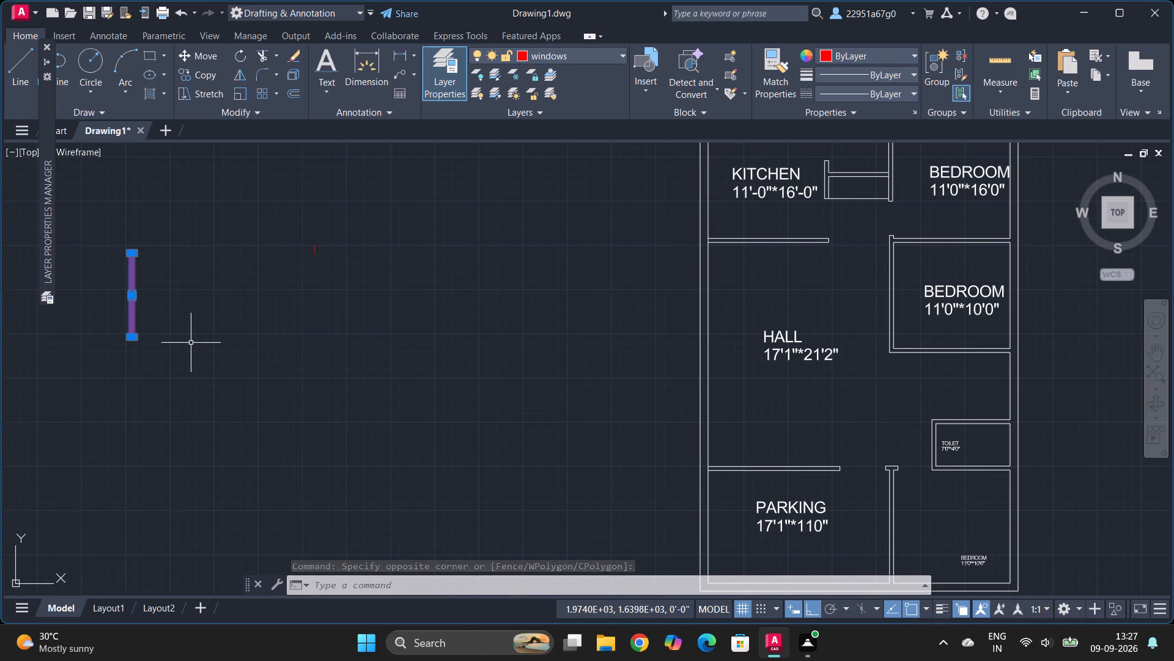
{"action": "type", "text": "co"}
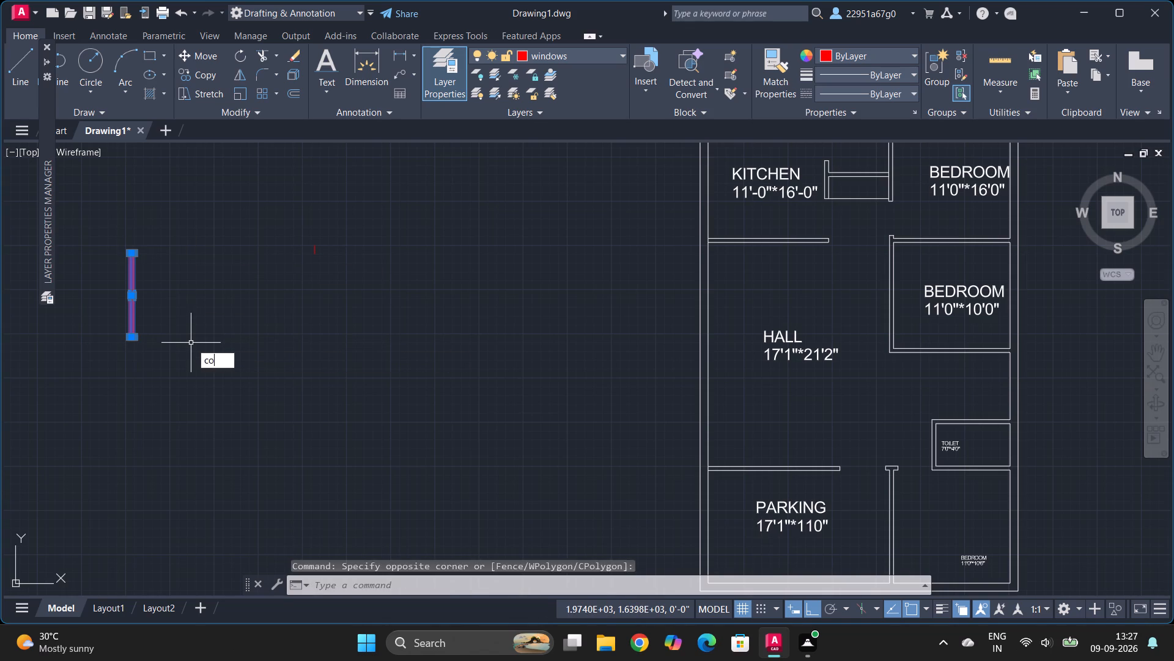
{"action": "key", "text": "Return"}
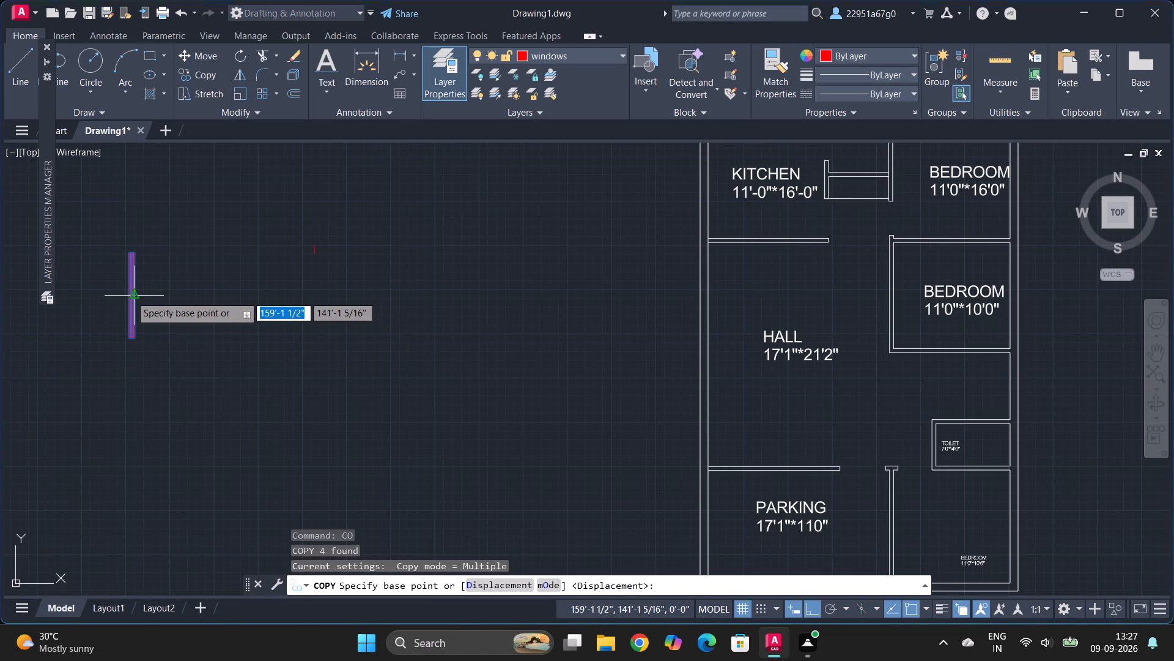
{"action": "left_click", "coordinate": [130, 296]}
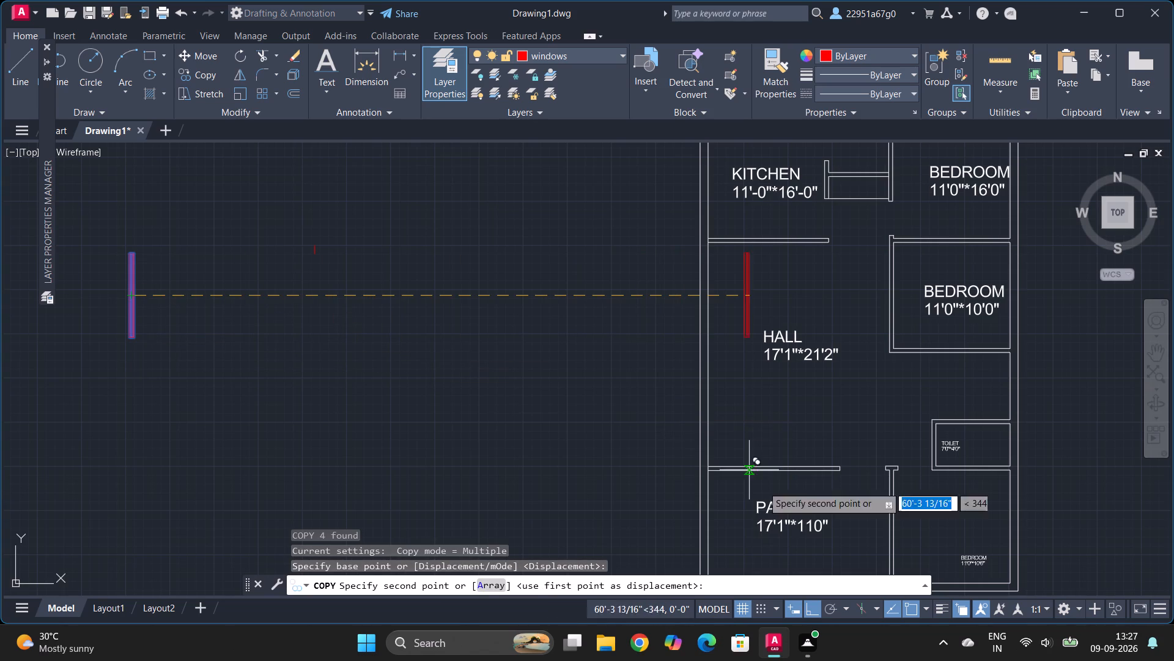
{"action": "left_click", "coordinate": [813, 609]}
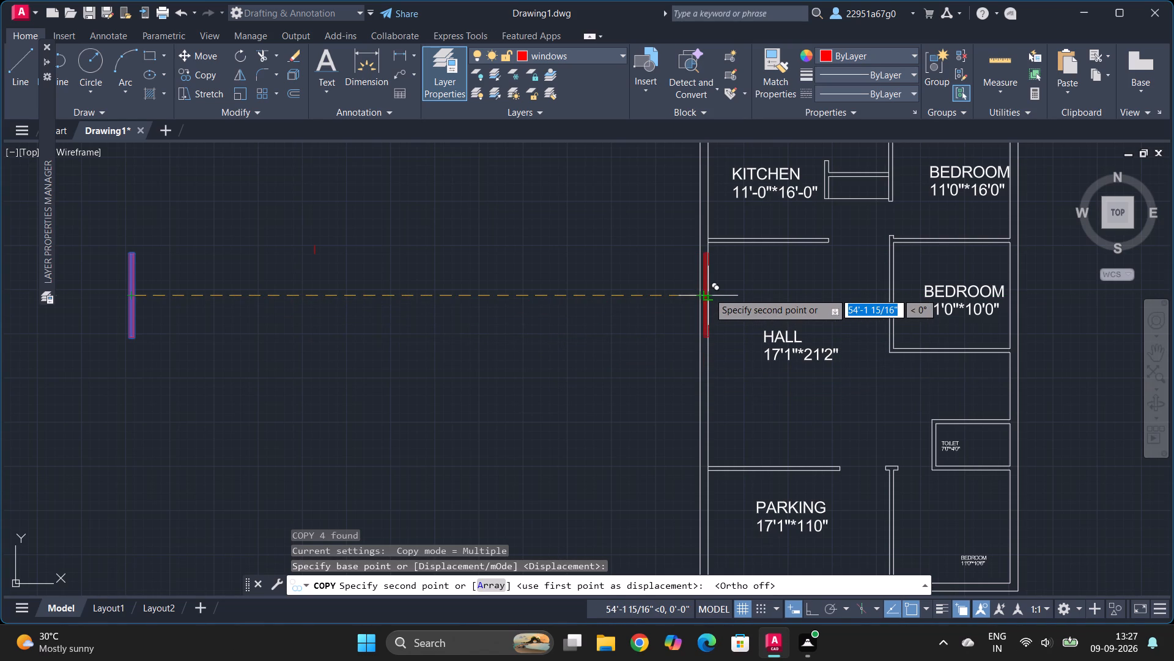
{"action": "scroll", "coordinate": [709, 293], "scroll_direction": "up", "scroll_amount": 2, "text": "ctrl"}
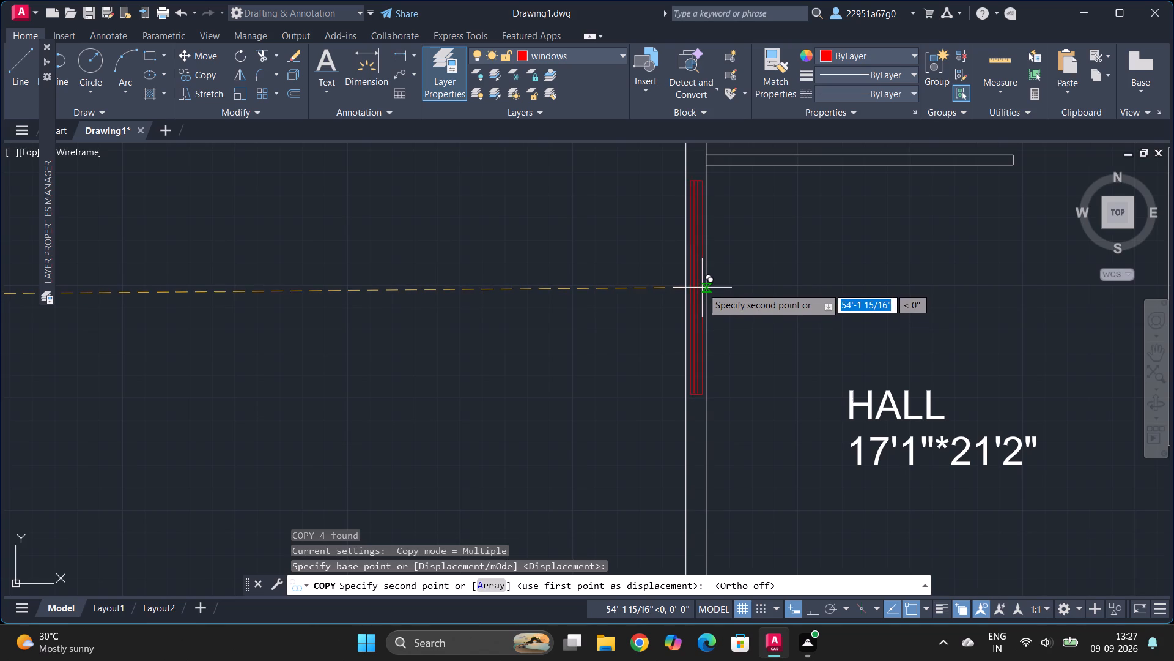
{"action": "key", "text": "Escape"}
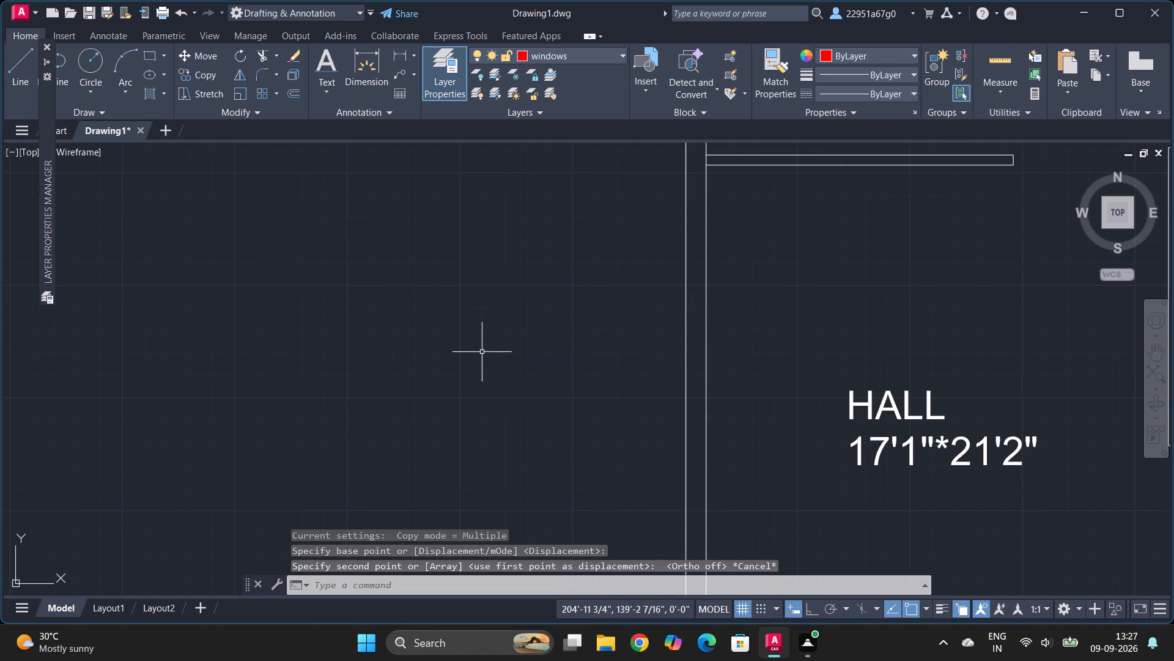
Draw a window rectangle across the 9" thickness of the hall's west outer wall, about 5' long.
{"action": "type", "text": "rec"}
{"action": "key", "text": "Return"}
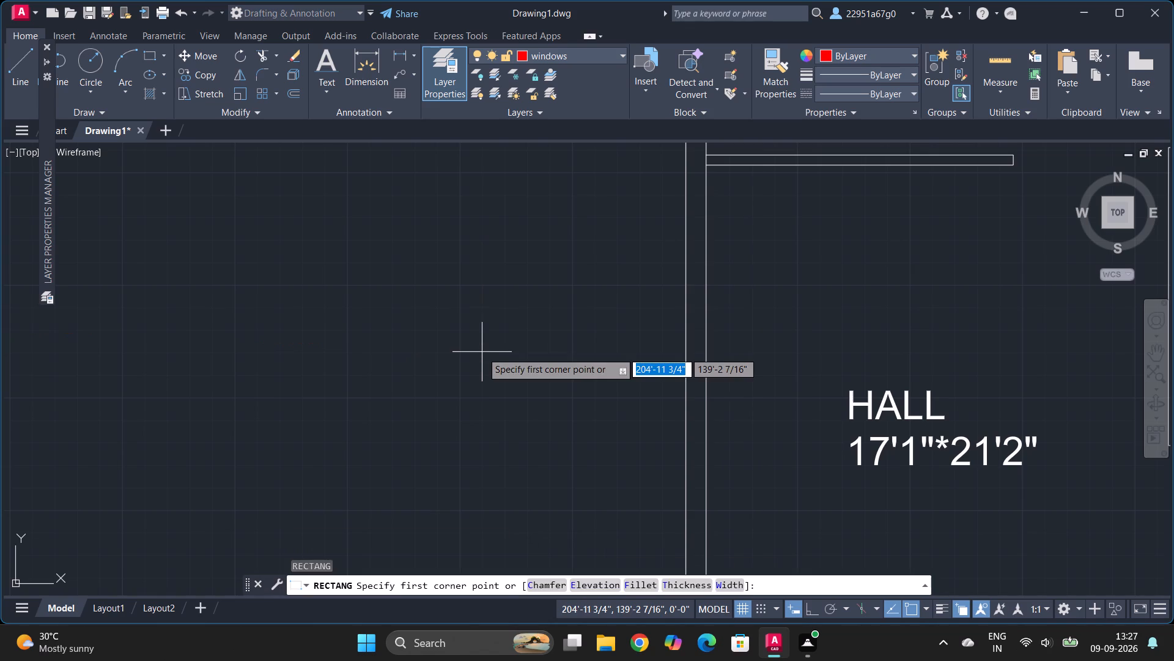
{"action": "left_click", "coordinate": [685, 226]}
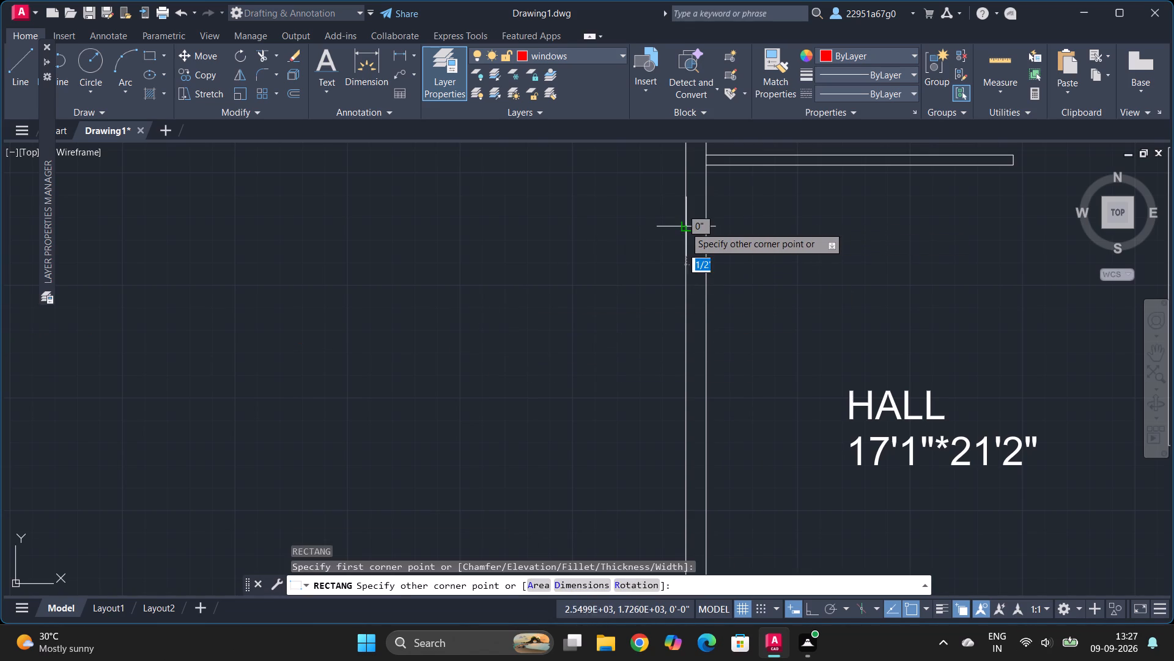
{"action": "left_click", "coordinate": [707, 363]}
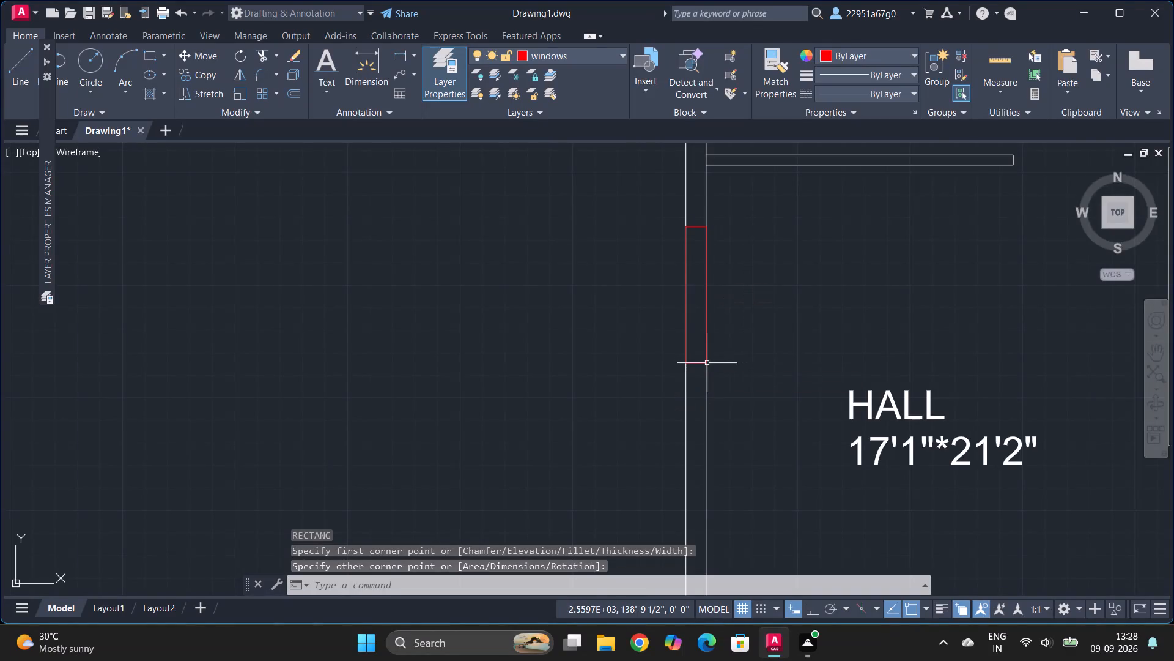
{"action": "key", "text": "Escape"}
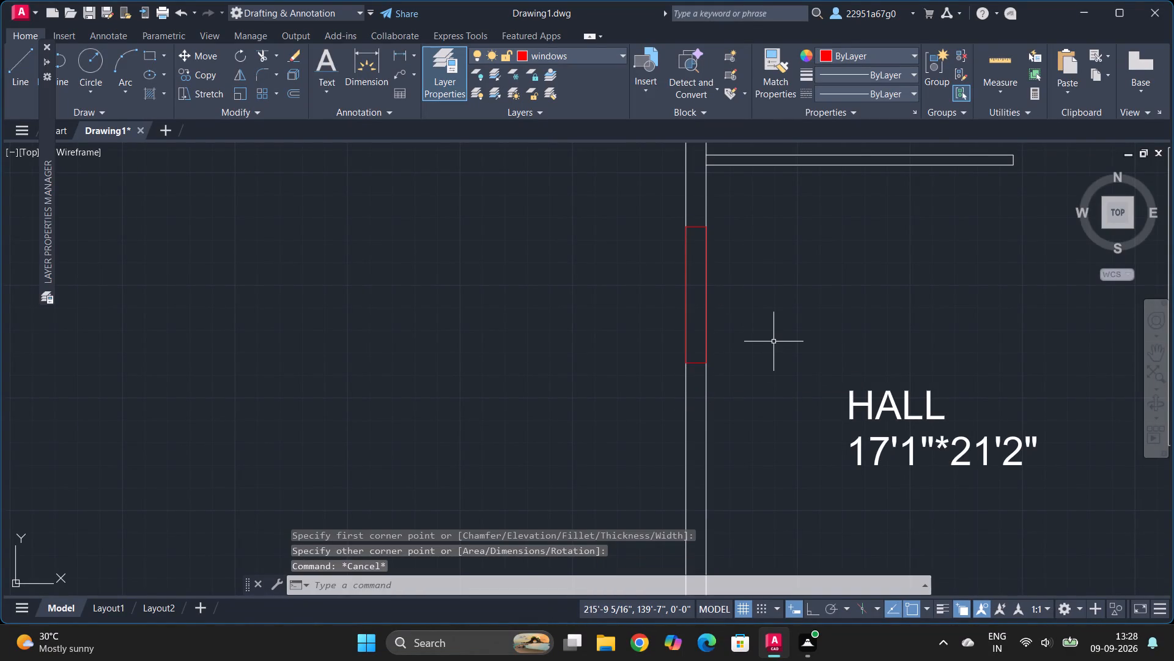
Draw a vertical line between the short edges of the hall window rectangle, about 2 1/2" inside its west edge.
{"action": "key", "text": "l"}
{"action": "key", "text": "Return"}
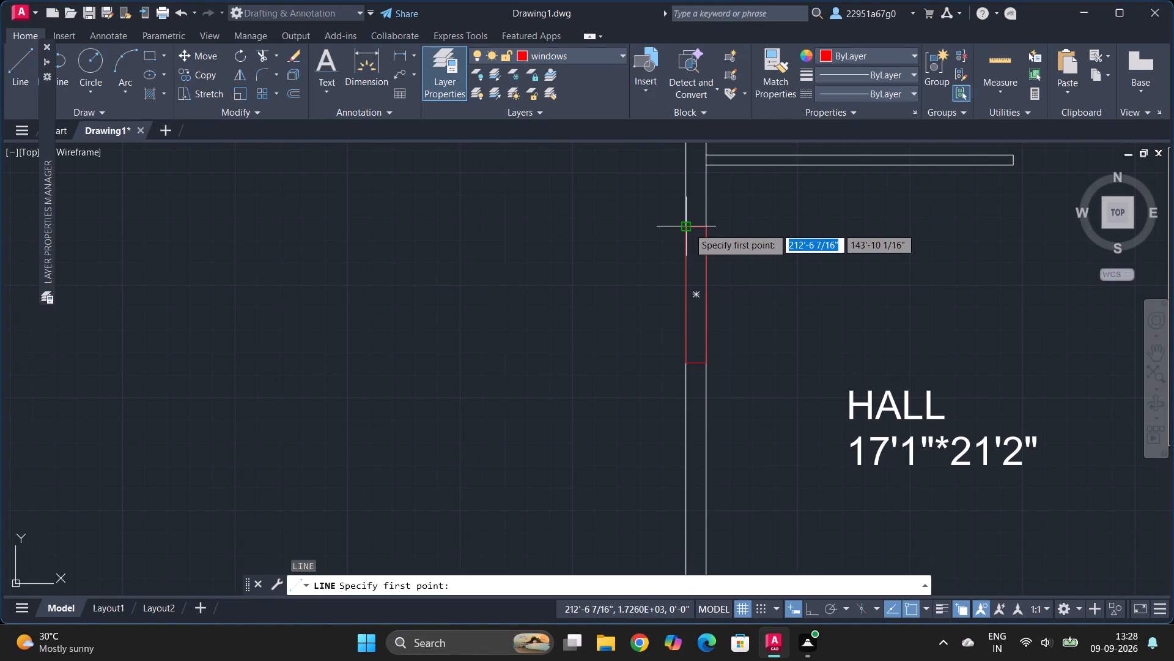
{"action": "scroll", "coordinate": [689, 228], "scroll_direction": "up", "scroll_amount": 4, "text": "ctrl"}
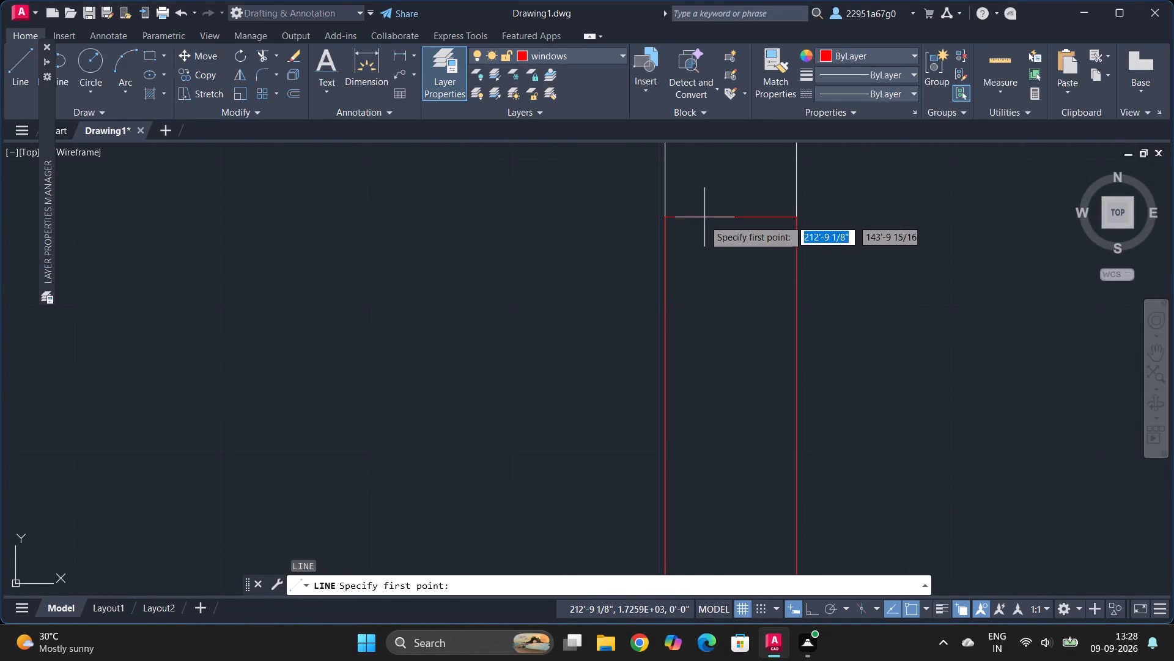
{"action": "left_click", "coordinate": [702, 217]}
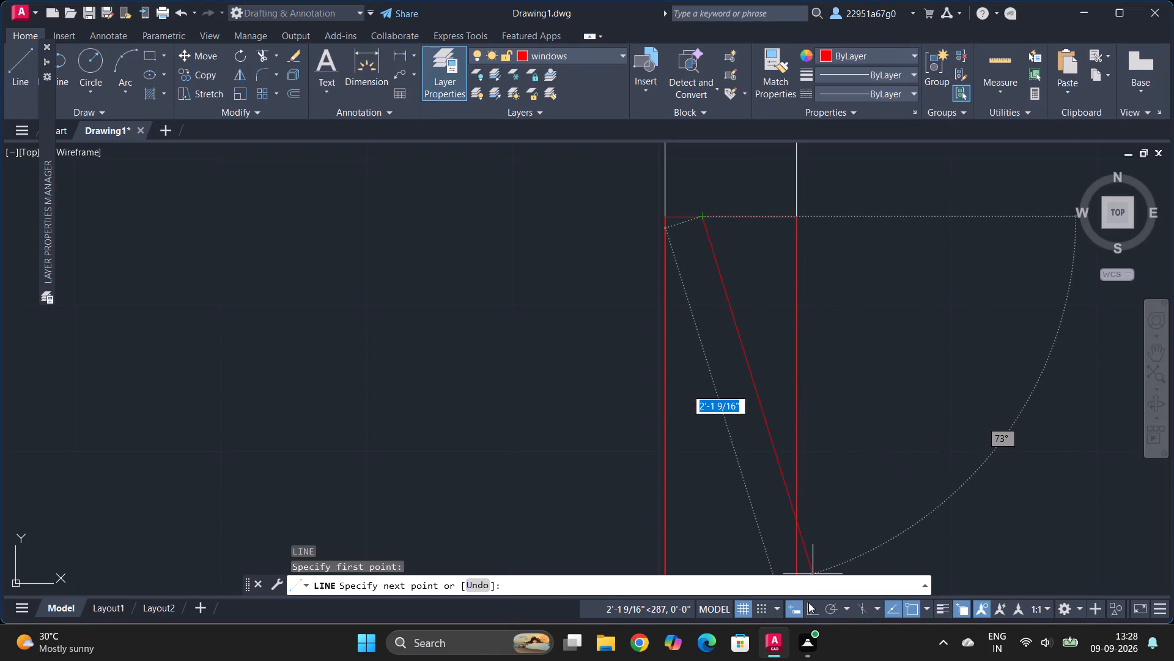
{"action": "left_click_drag", "start_coordinate": [808, 605], "coordinate": [709, 404]}
{"action": "scroll", "coordinate": [709, 404], "scroll_direction": "down", "scroll_amount": 4, "text": "ctrl"}
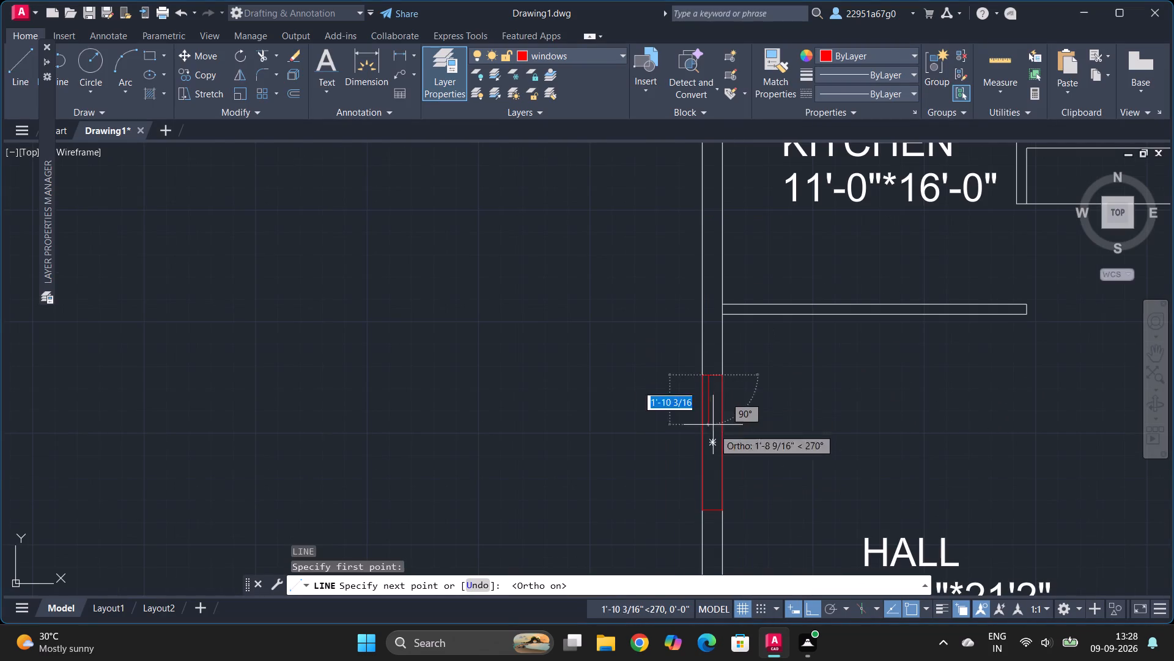
{"action": "left_click", "coordinate": [711, 510]}
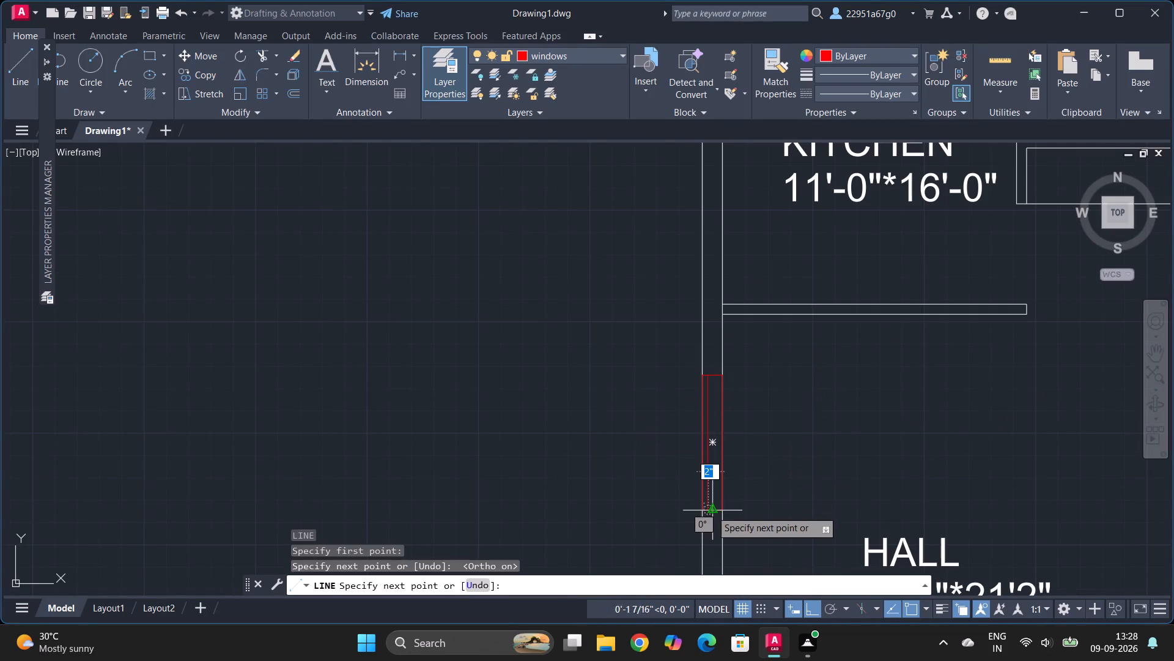
{"action": "key", "text": "Escape"}
Draw a second vertical line between the window rectangle's short edges, about 3 1/2" inside its east edge.
{"action": "key", "text": "l"}
{"action": "key", "text": "Return"}
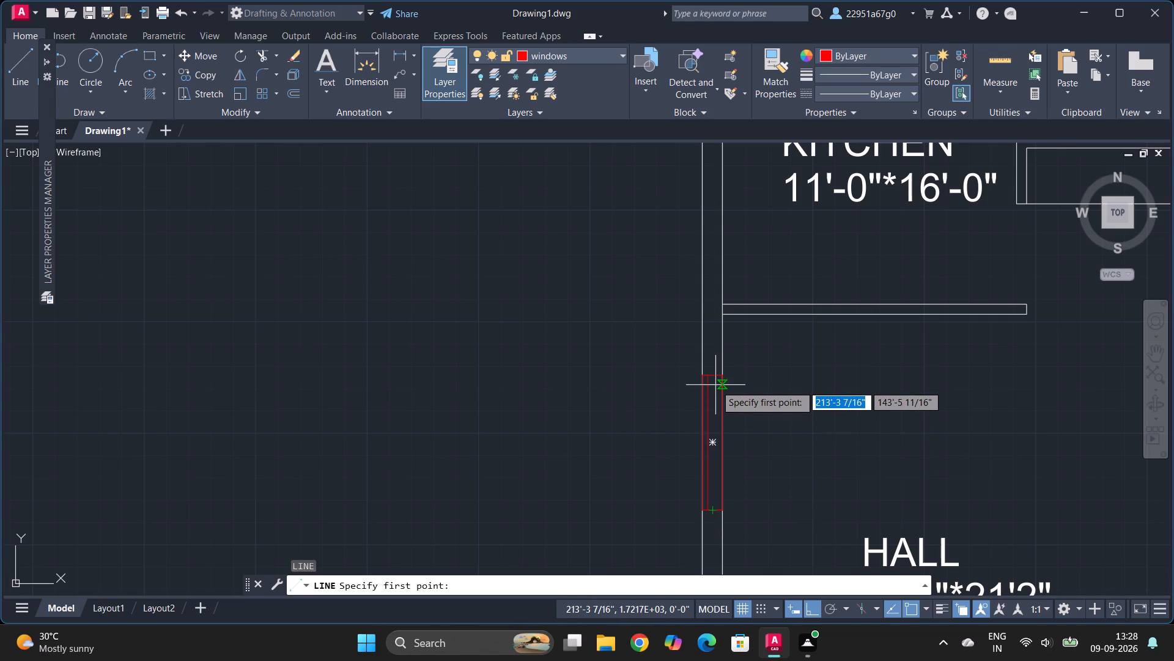
{"action": "scroll", "coordinate": [715, 385], "scroll_direction": "up", "scroll_amount": 4, "text": "ctrl"}
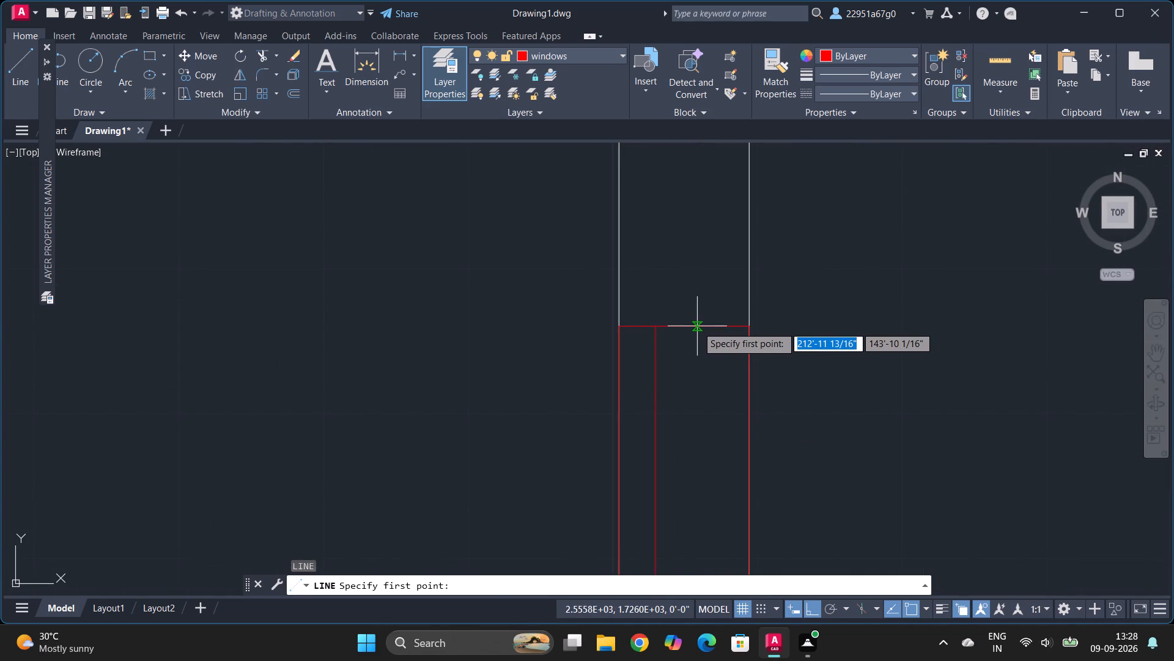
{"action": "left_click", "coordinate": [697, 326]}
{"action": "scroll", "coordinate": [700, 468], "scroll_direction": "down", "scroll_amount": 4, "text": "ctrl"}
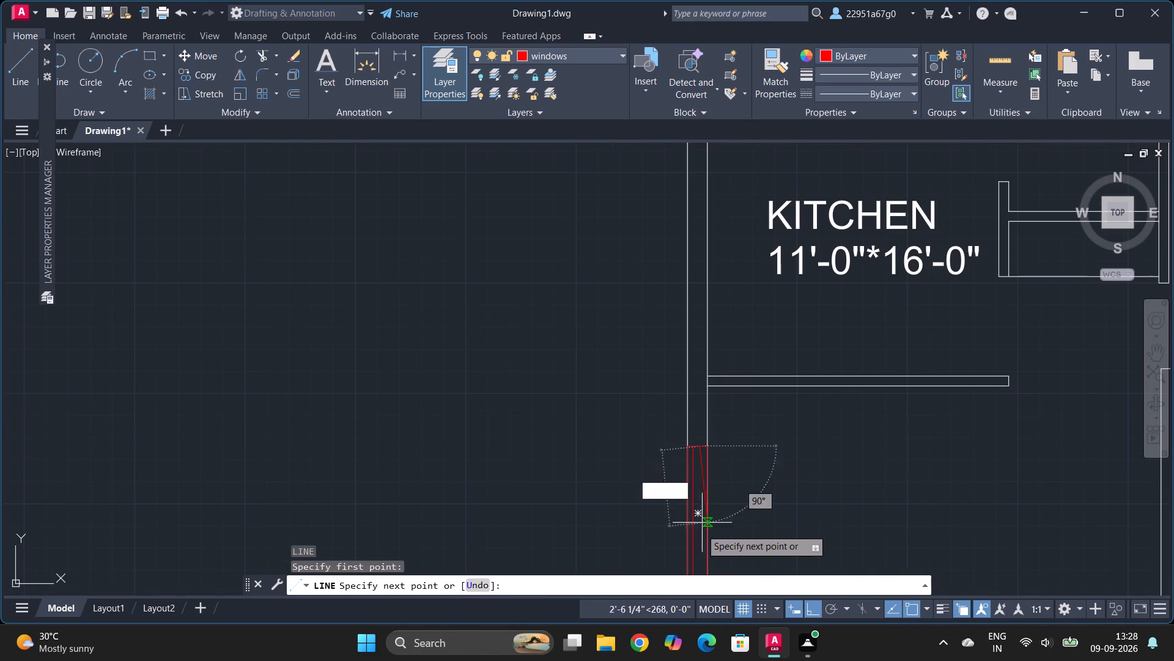
{"action": "scroll", "coordinate": [701, 545], "scroll_direction": "down", "scroll_amount": 3, "text": "ctrl"}
{"action": "scroll", "coordinate": [703, 564], "scroll_direction": "up", "scroll_amount": 6, "text": "ctrl"}
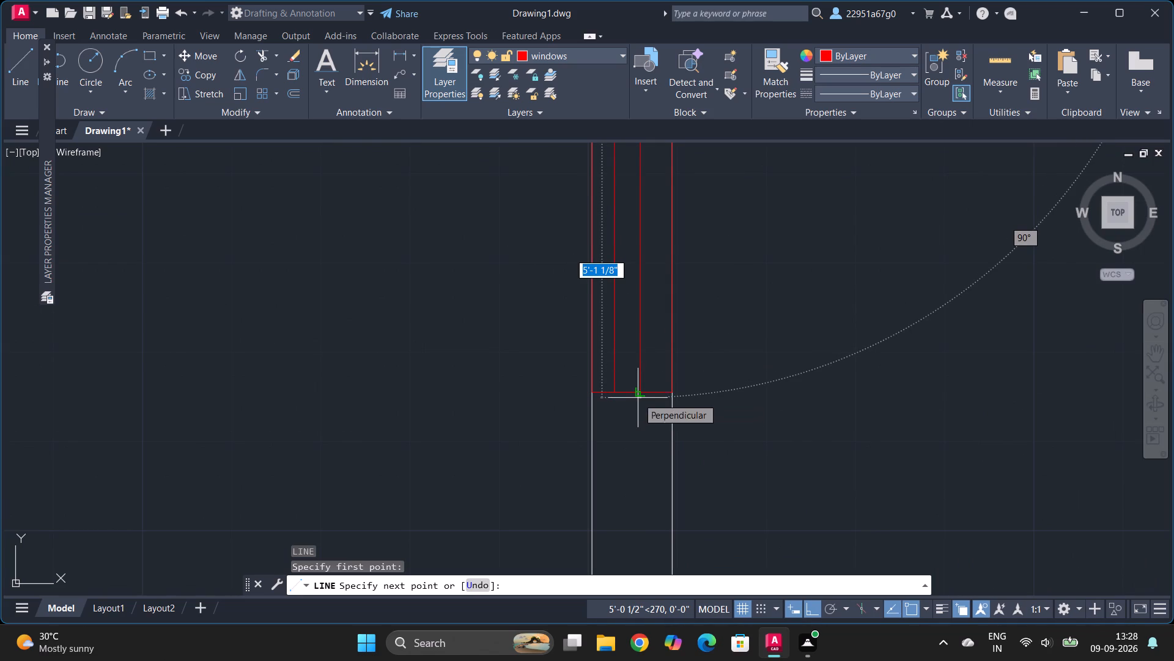
{"action": "left_click", "coordinate": [641, 393]}
{"action": "key", "text": "Escape"}
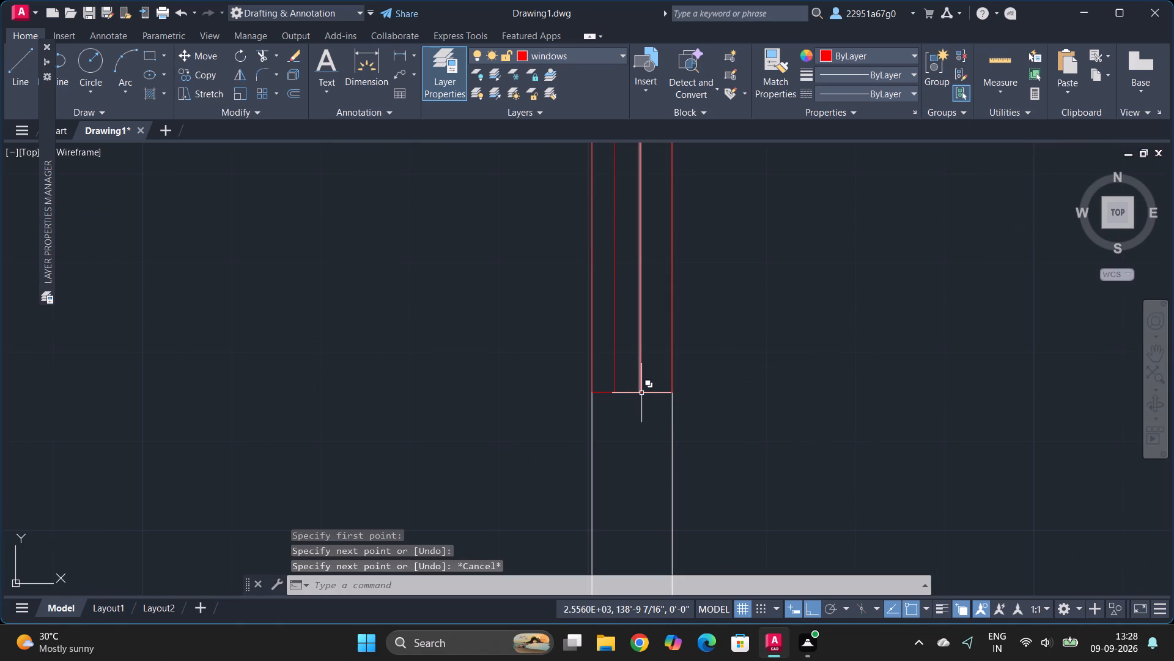
Erase the earlier trial window and the small leftover piece lying outside the floor plan to the west.
{"action": "scroll", "coordinate": [674, 302], "scroll_direction": "down", "scroll_amount": 7, "text": "ctrl"}
{"action": "left_click", "coordinate": [371, 222]}
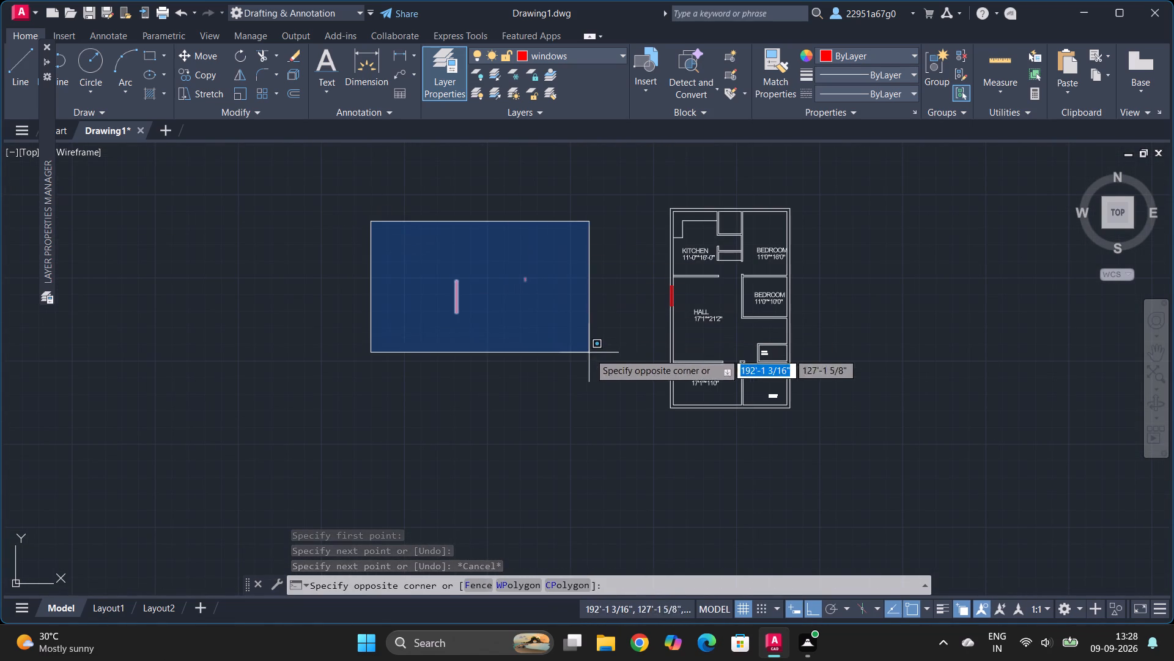
{"action": "left_click", "coordinate": [594, 369]}
{"action": "key", "text": "Delete"}
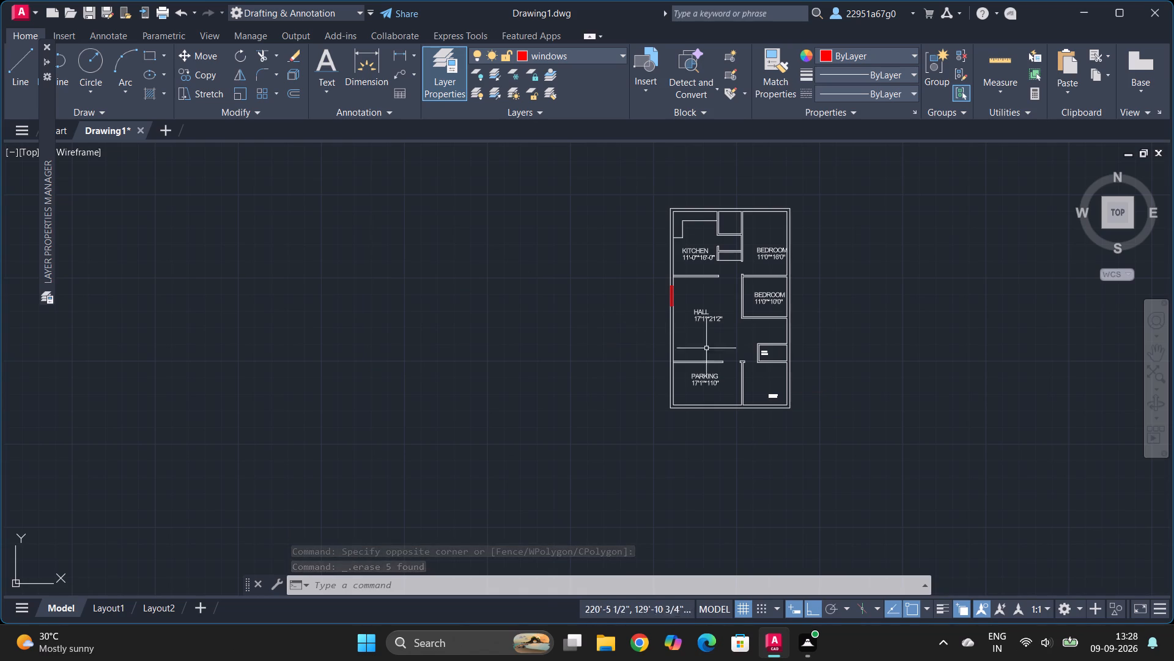
Copy the hall window's rectangle and both inner lines to the clipboard and paste them in the empty space west of the plan.
{"action": "scroll", "coordinate": [667, 298], "scroll_direction": "up", "scroll_amount": 7, "text": "ctrl"}
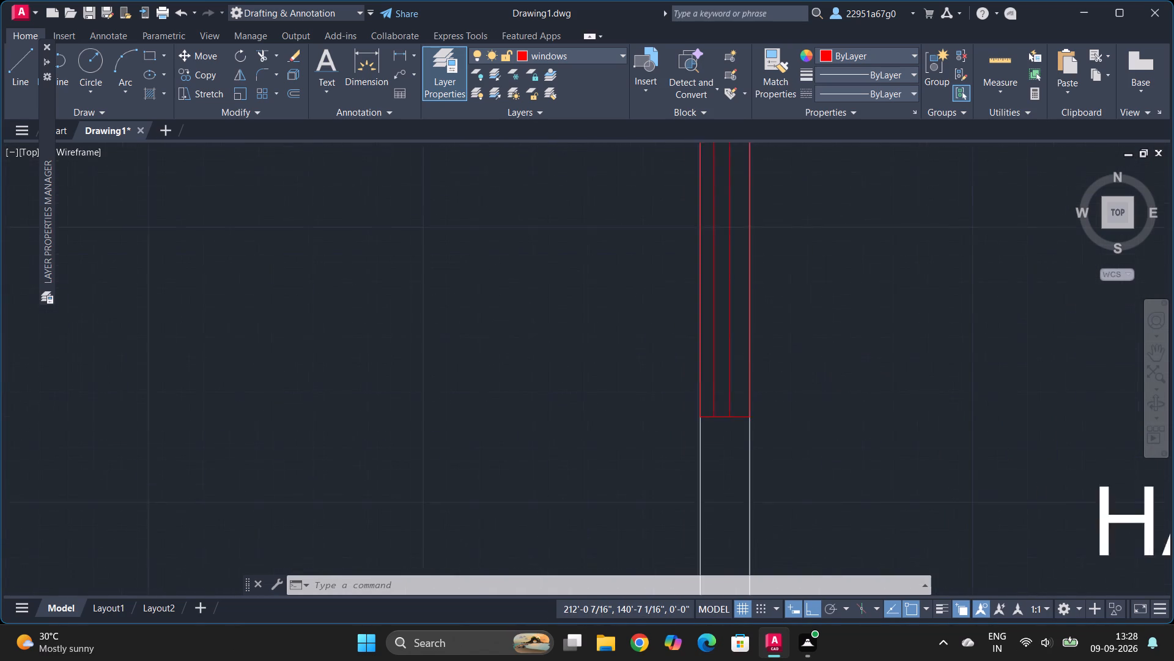
{"action": "left_click", "coordinate": [718, 261]}
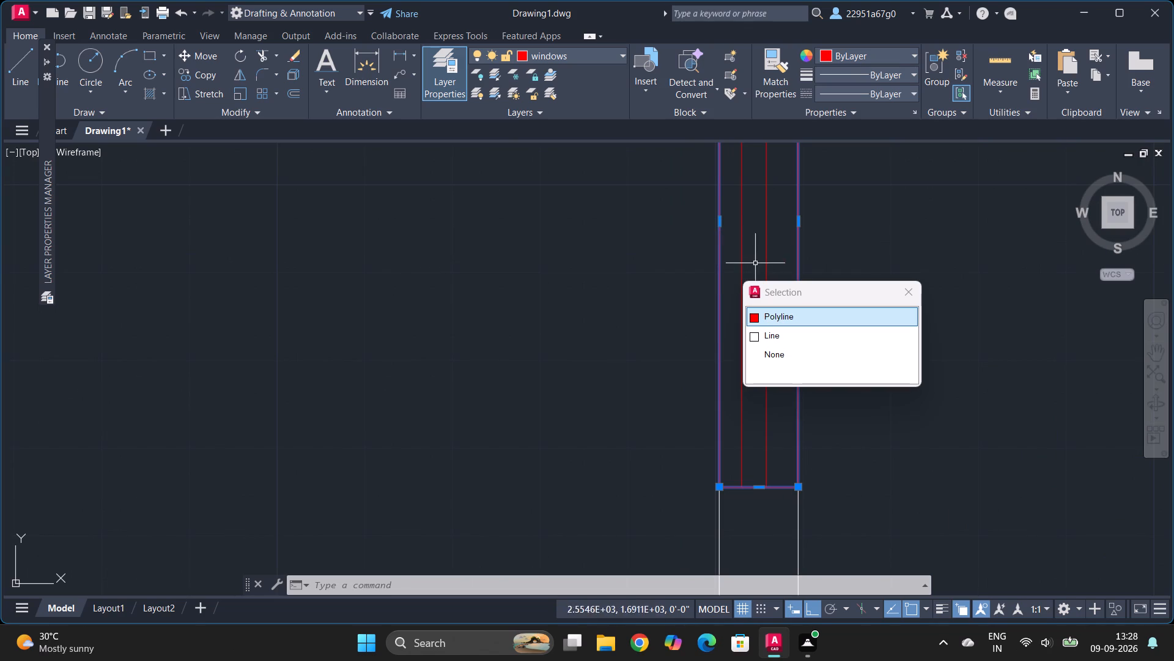
{"action": "left_click", "coordinate": [739, 265]}
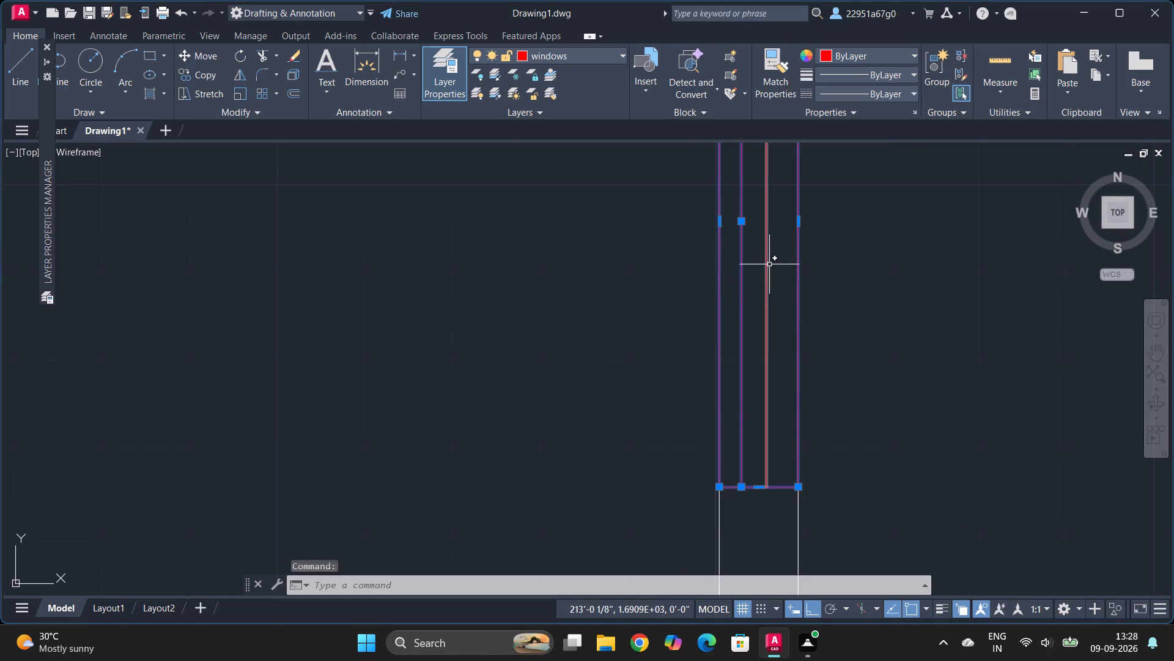
{"action": "left_click", "coordinate": [766, 267]}
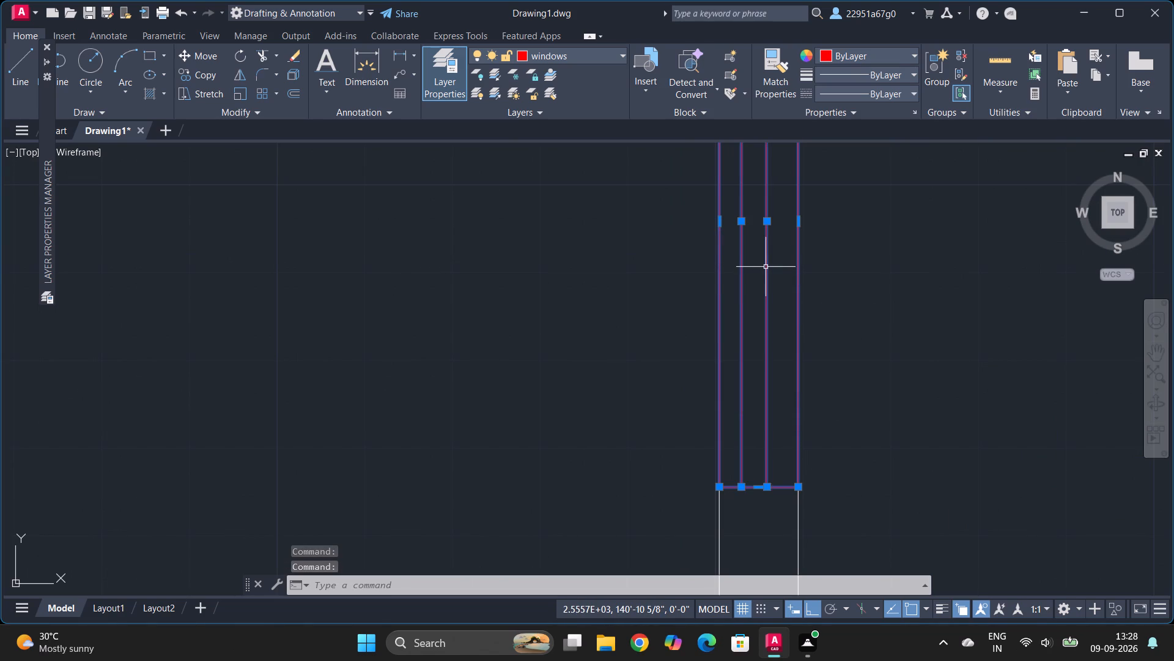
{"action": "key", "text": "ctrl+c"}
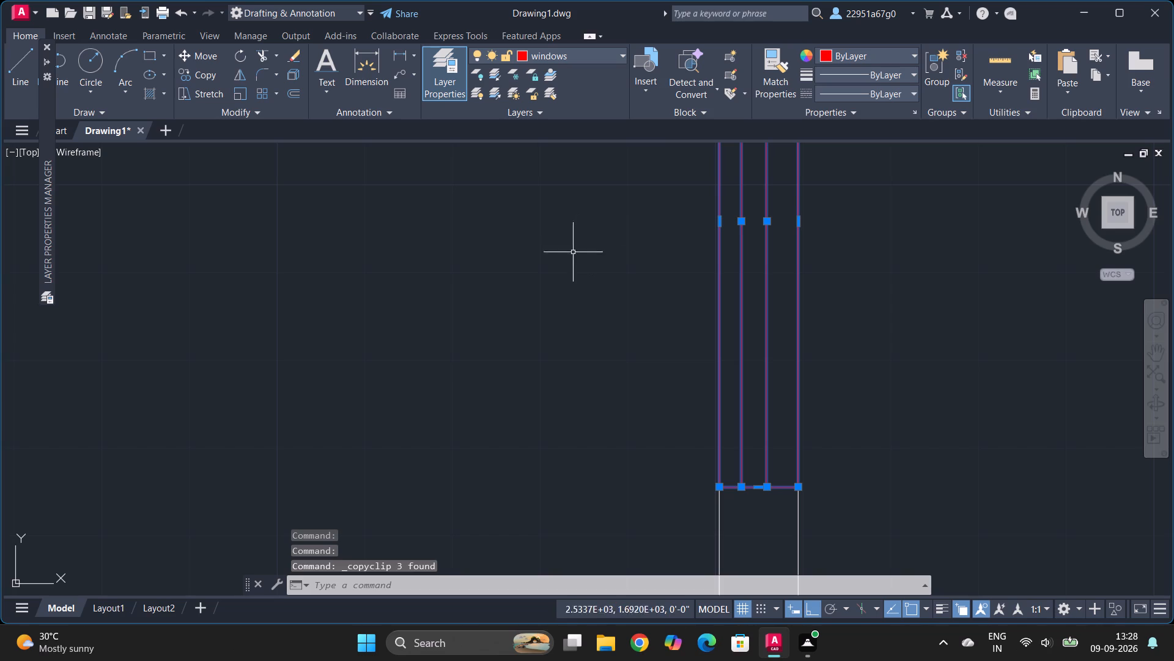
{"action": "scroll", "coordinate": [474, 287], "scroll_direction": "down", "scroll_amount": 4, "text": "ctrl"}
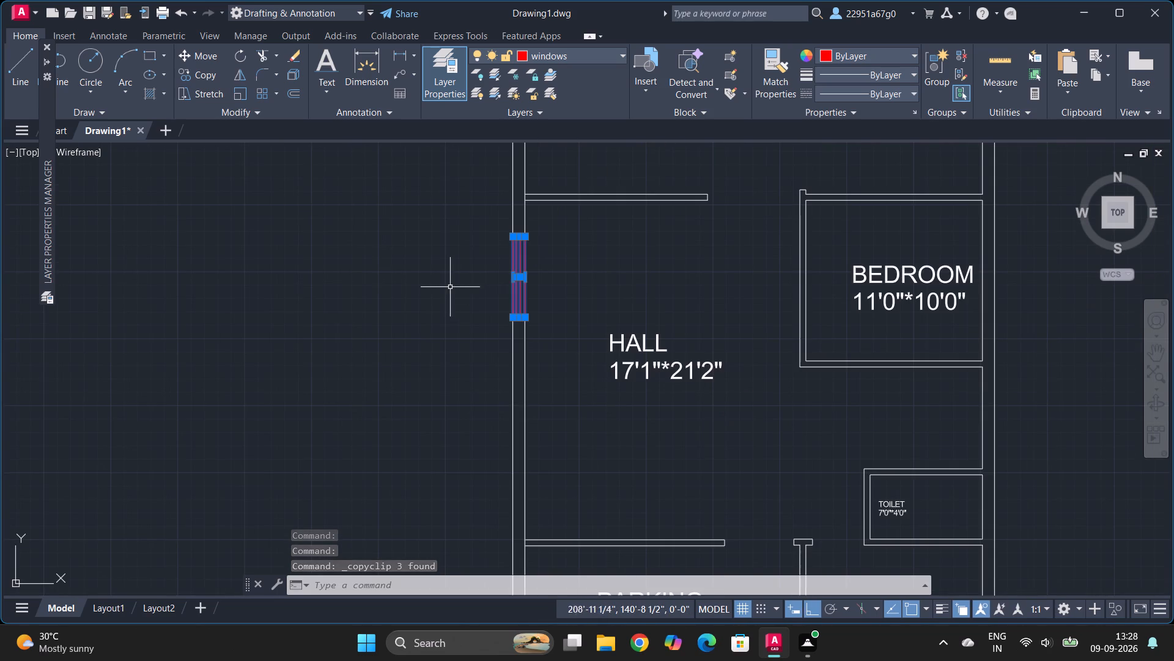
{"action": "key", "text": "ctrl+v"}
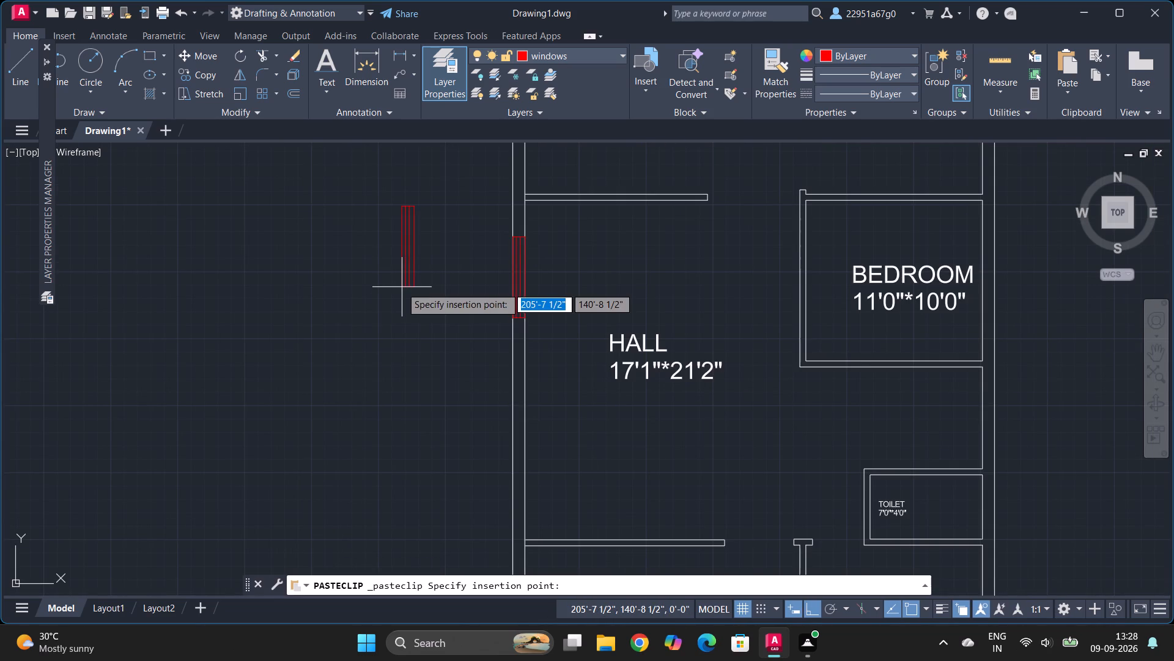
{"action": "left_click", "coordinate": [251, 293]}
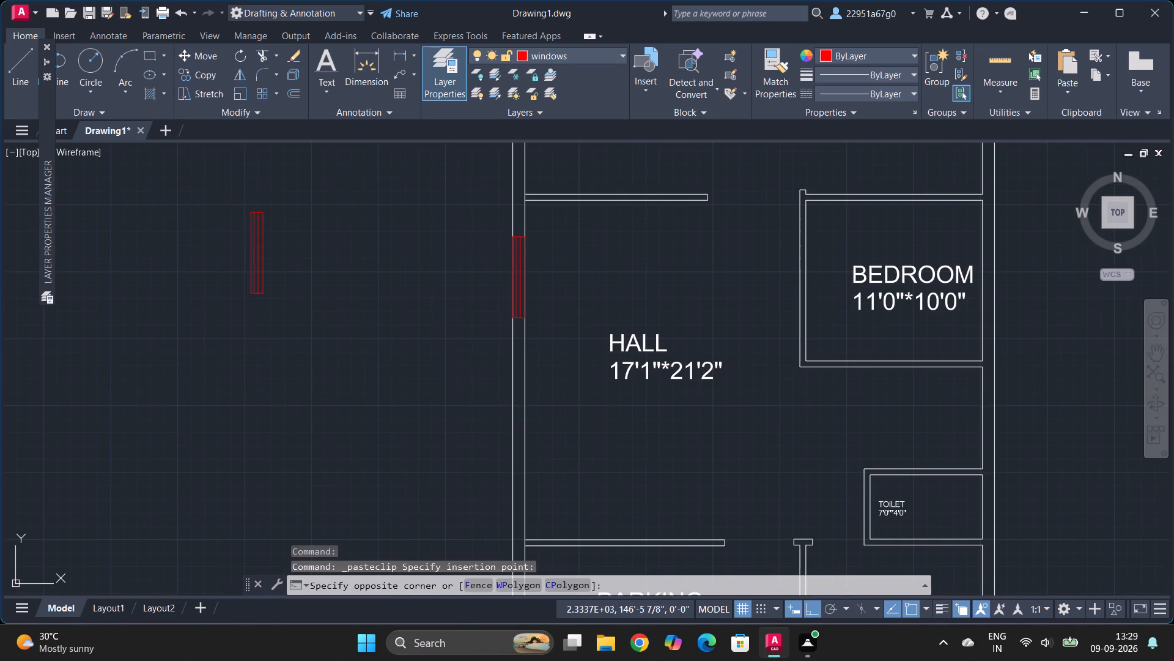
Copy the pasted window from its inner line's midpoint into the hall's west wall, south of the first window, with Ortho off.
{"action": "left_click", "coordinate": [223, 194]}
{"action": "left_click", "coordinate": [339, 372]}
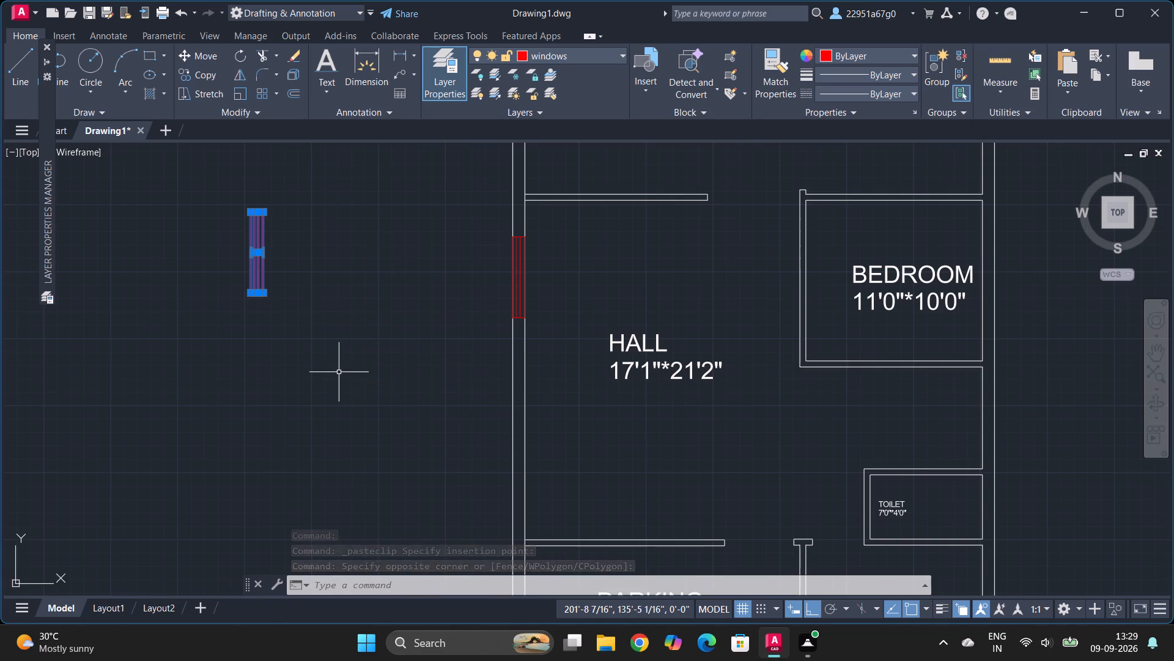
{"action": "type", "text": "co"}
{"action": "key", "text": "Return"}
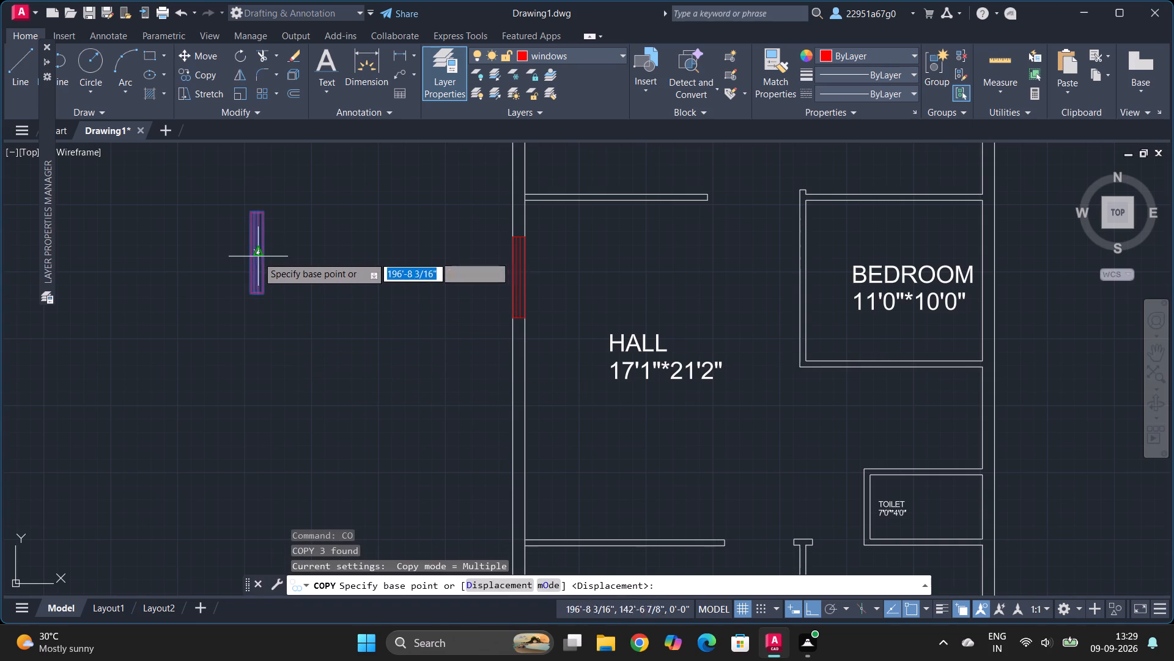
{"action": "left_click_drag", "start_coordinate": [256, 254], "coordinate": [420, 403]}
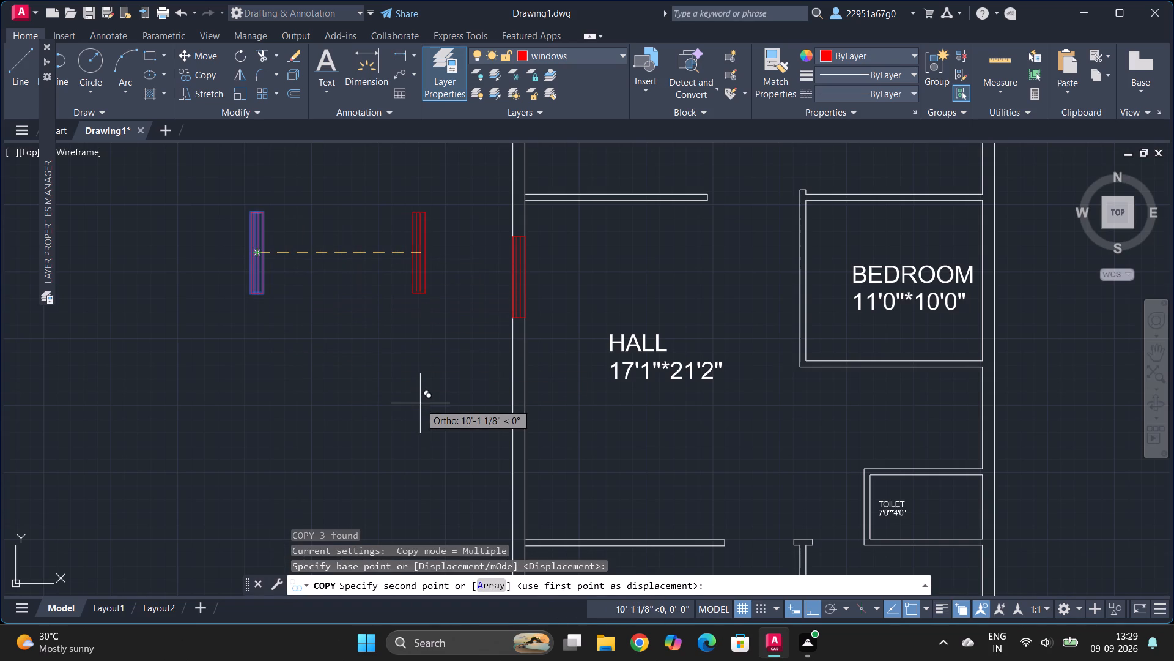
{"action": "left_click", "coordinate": [812, 614]}
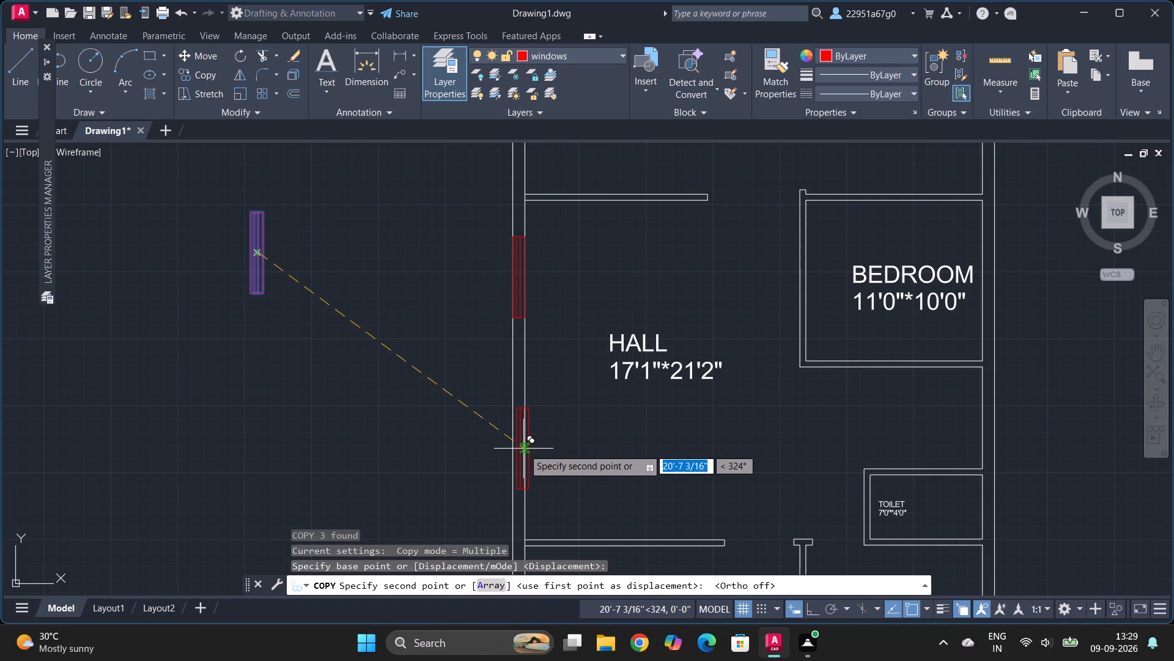
{"action": "scroll", "coordinate": [523, 449], "scroll_direction": "up", "scroll_amount": 1, "text": "ctrl"}
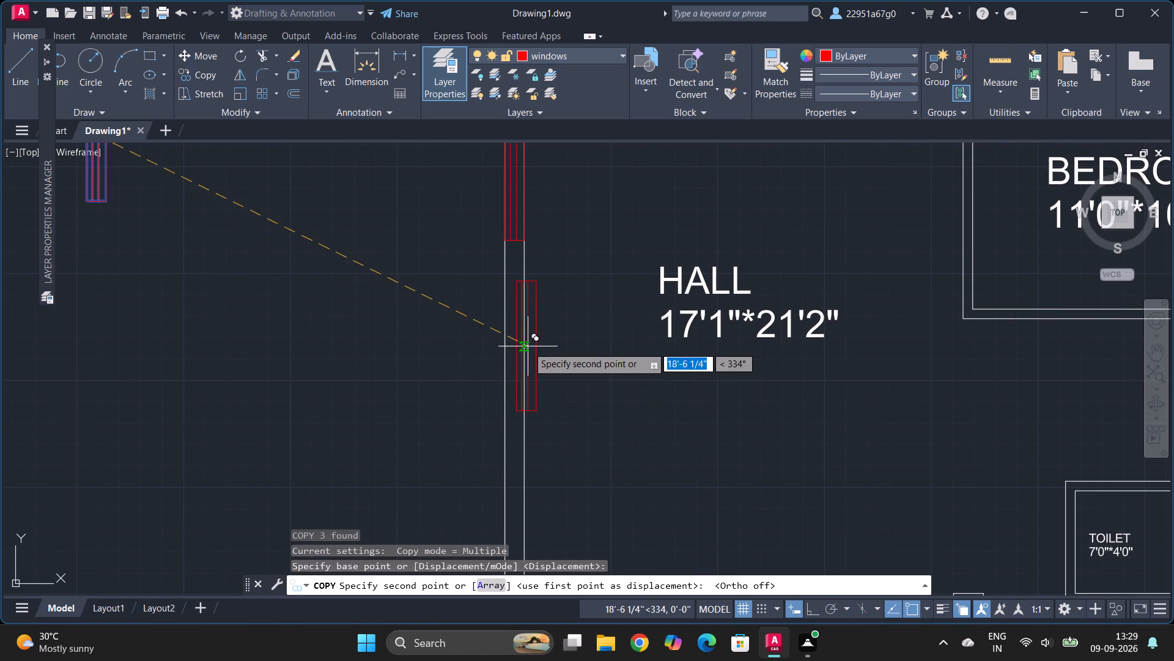
{"action": "scroll", "coordinate": [528, 346], "scroll_direction": "down", "scroll_amount": 4, "text": "ctrl"}
{"action": "scroll", "coordinate": [523, 369], "scroll_direction": "up", "scroll_amount": 5, "text": "ctrl"}
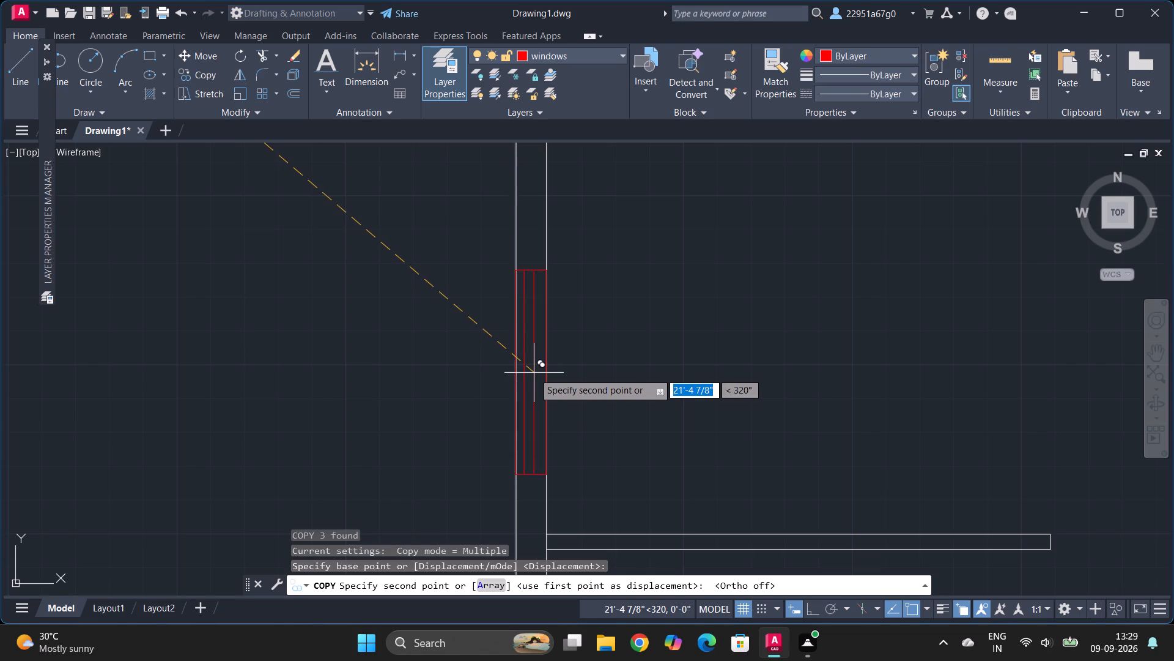
{"action": "left_click", "coordinate": [534, 373]}
Place another copy of the window in the kitchen's west outer wall, beside the room label.
{"action": "scroll", "coordinate": [696, 285], "scroll_direction": "down", "scroll_amount": 4, "text": "ctrl"}
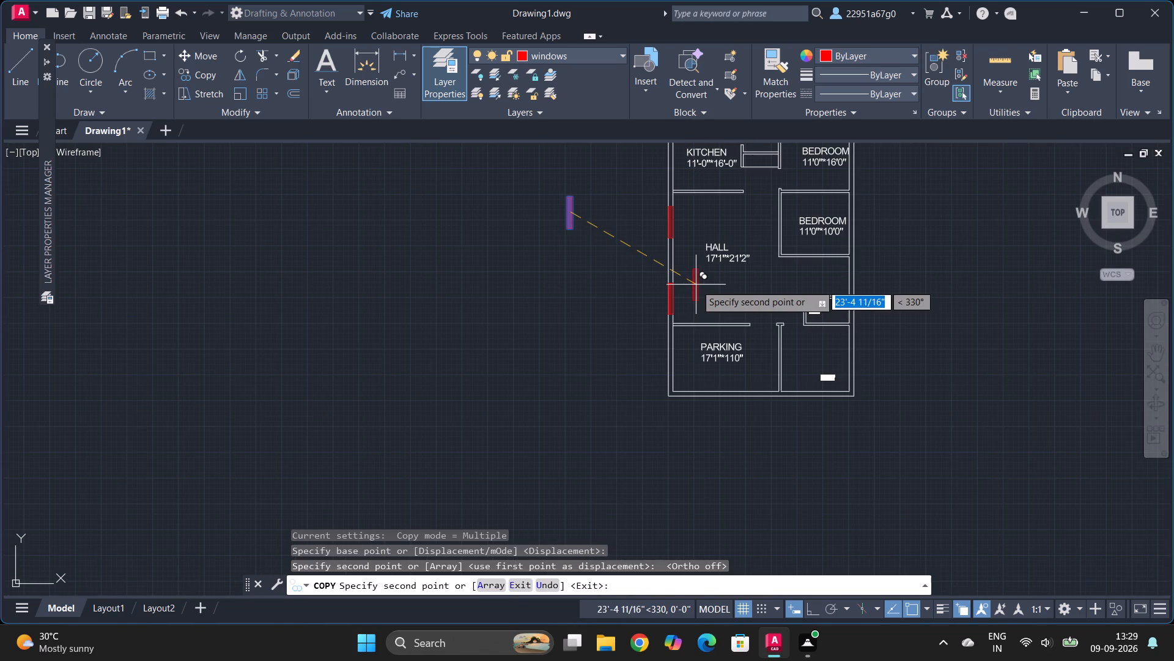
{"action": "scroll", "coordinate": [597, 301], "scroll_direction": "down", "scroll_amount": 3, "text": "ctrl"}
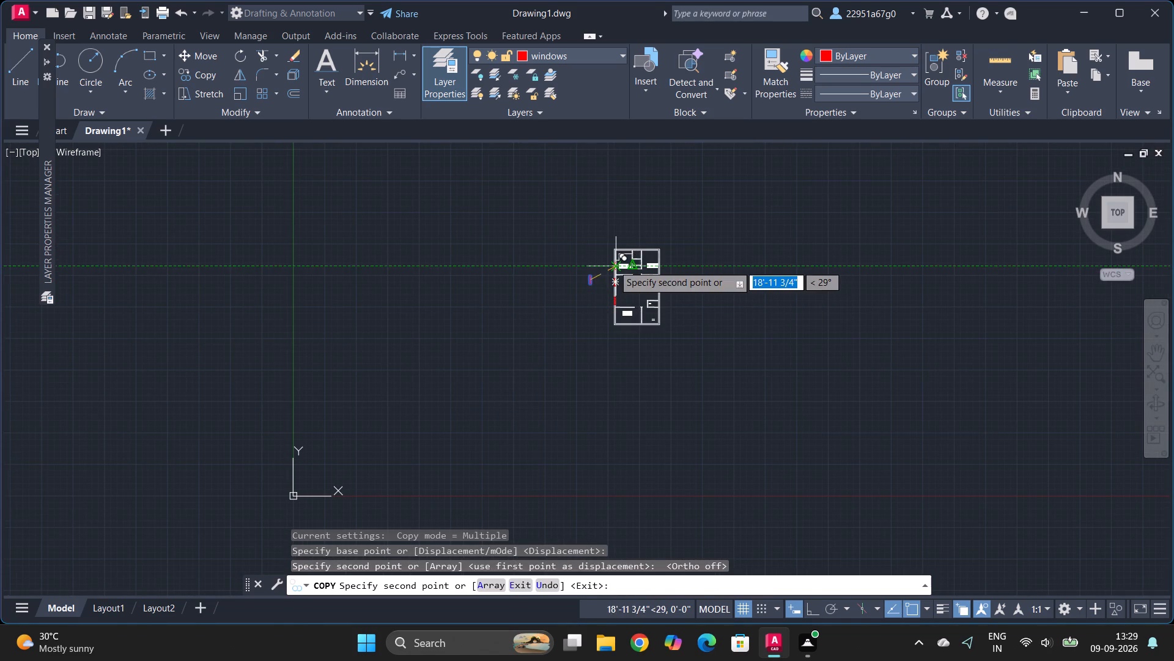
{"action": "scroll", "coordinate": [613, 265], "scroll_direction": "up", "scroll_amount": 6, "text": "ctrl"}
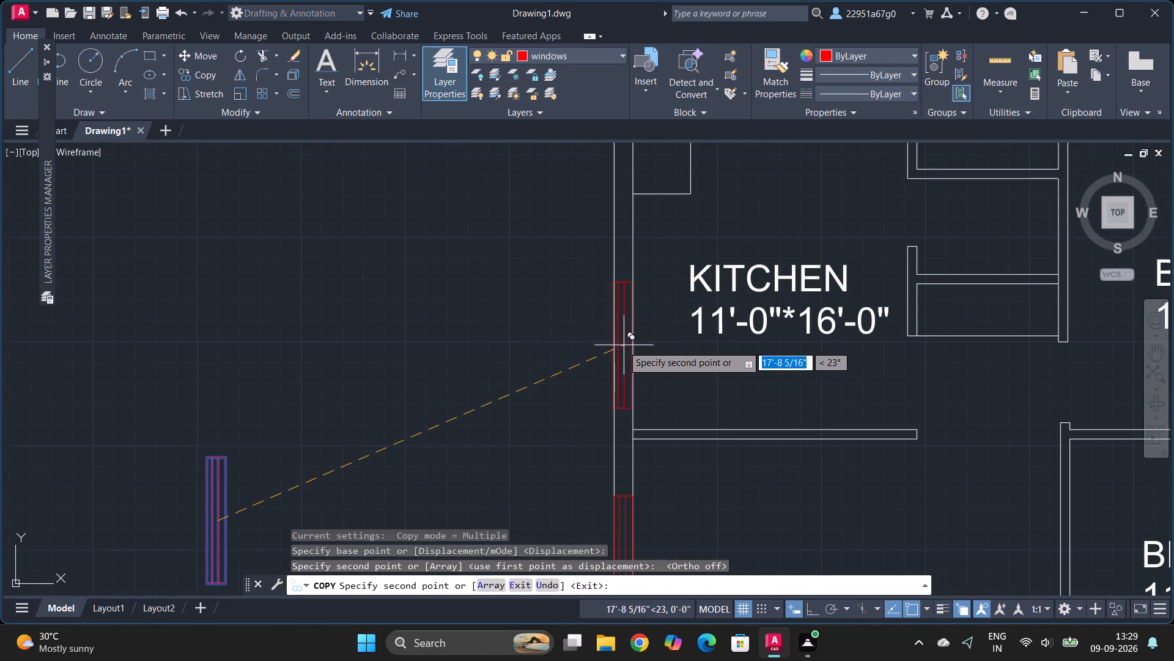
{"action": "scroll", "coordinate": [627, 345], "scroll_direction": "up", "scroll_amount": 1, "text": "ctrl"}
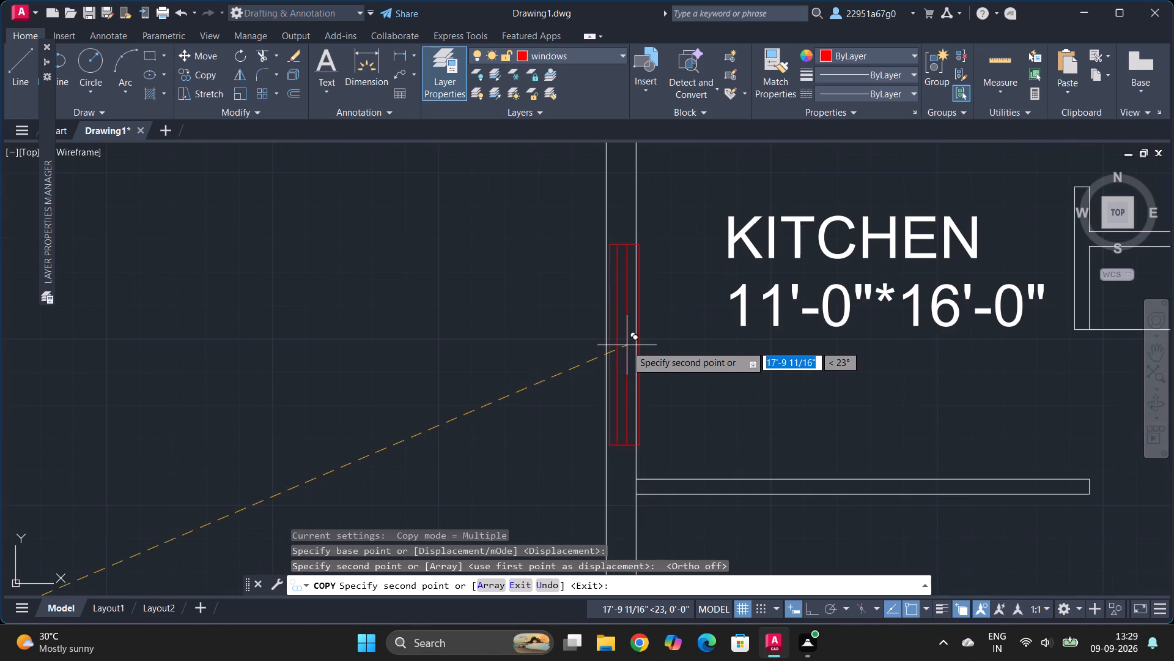
{"action": "left_click", "coordinate": [625, 348]}
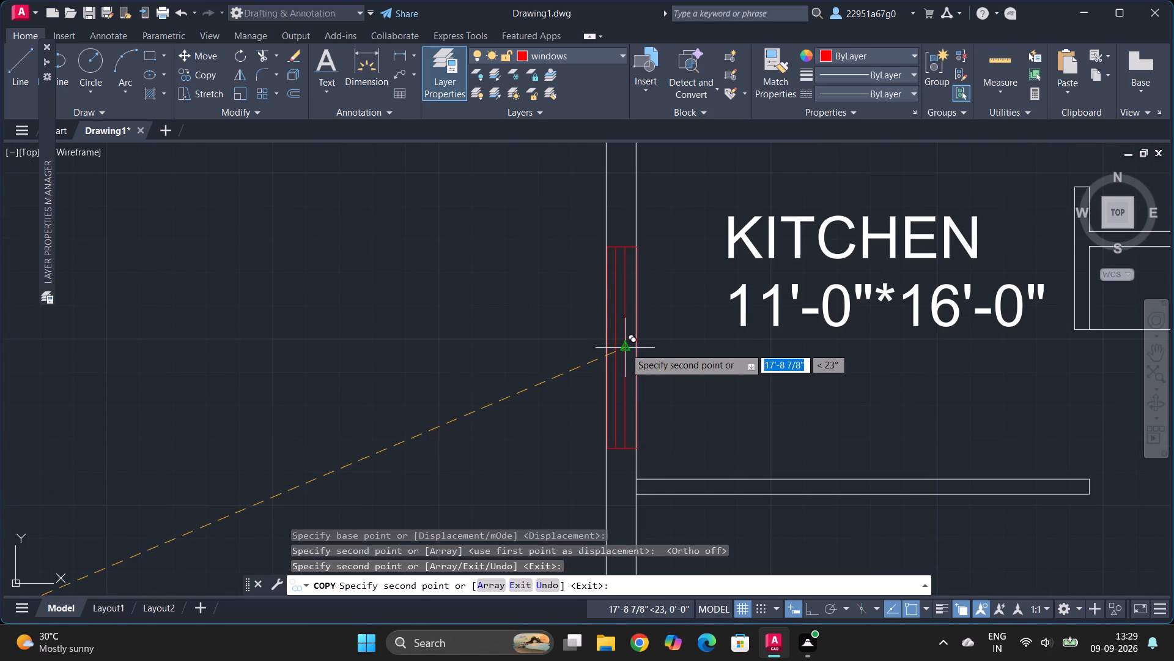
Place another copy of the window at the east outer wall of the 11'0"*16'0" bedroom.
{"action": "scroll", "coordinate": [722, 345], "scroll_direction": "down", "scroll_amount": 4, "text": "ctrl"}
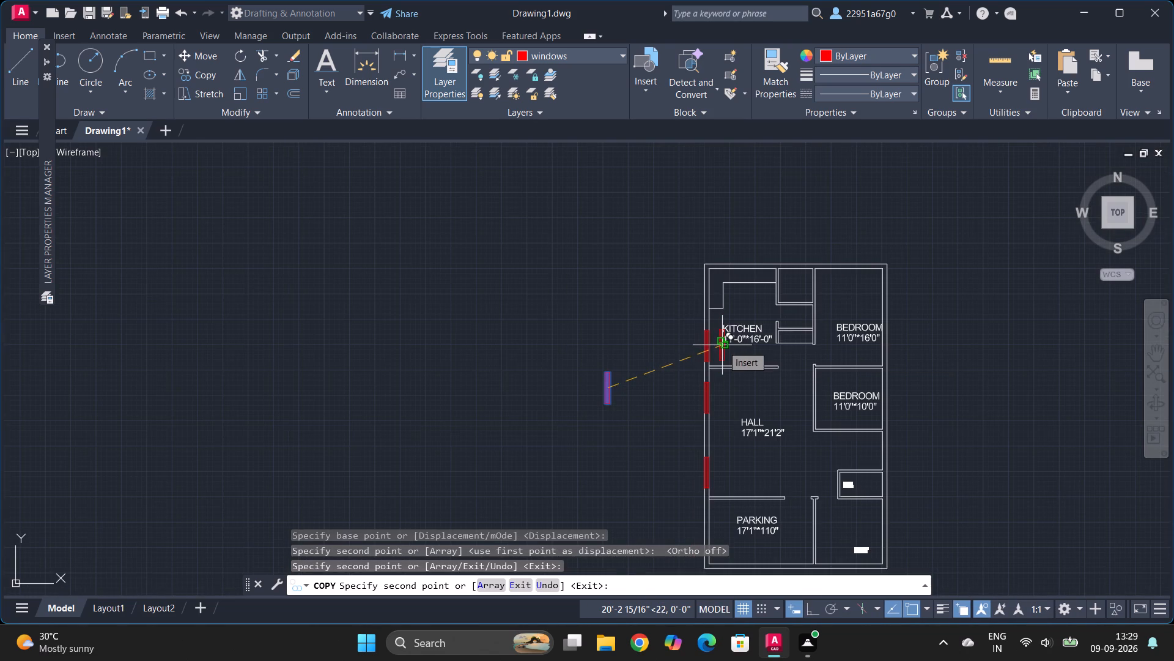
{"action": "scroll", "coordinate": [951, 315], "scroll_direction": "up", "scroll_amount": 6, "text": "ctrl"}
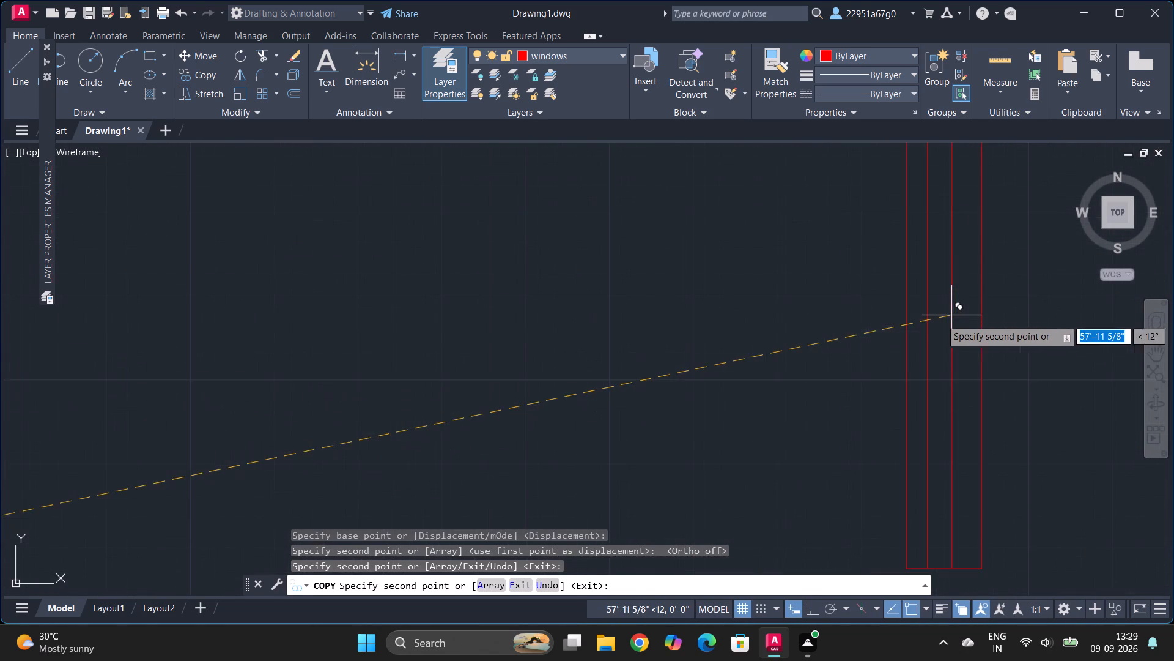
{"action": "scroll", "coordinate": [698, 356], "scroll_direction": "down", "scroll_amount": 3, "text": "ctrl"}
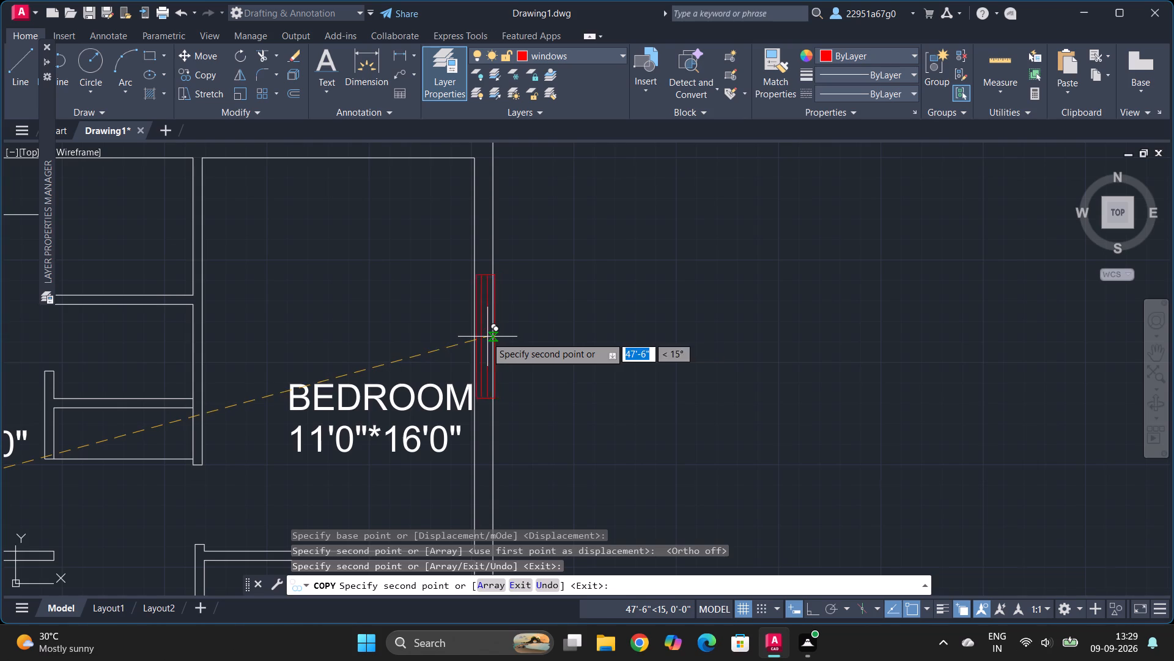
{"action": "left_click_drag", "start_coordinate": [485, 336], "coordinate": [631, 337]}
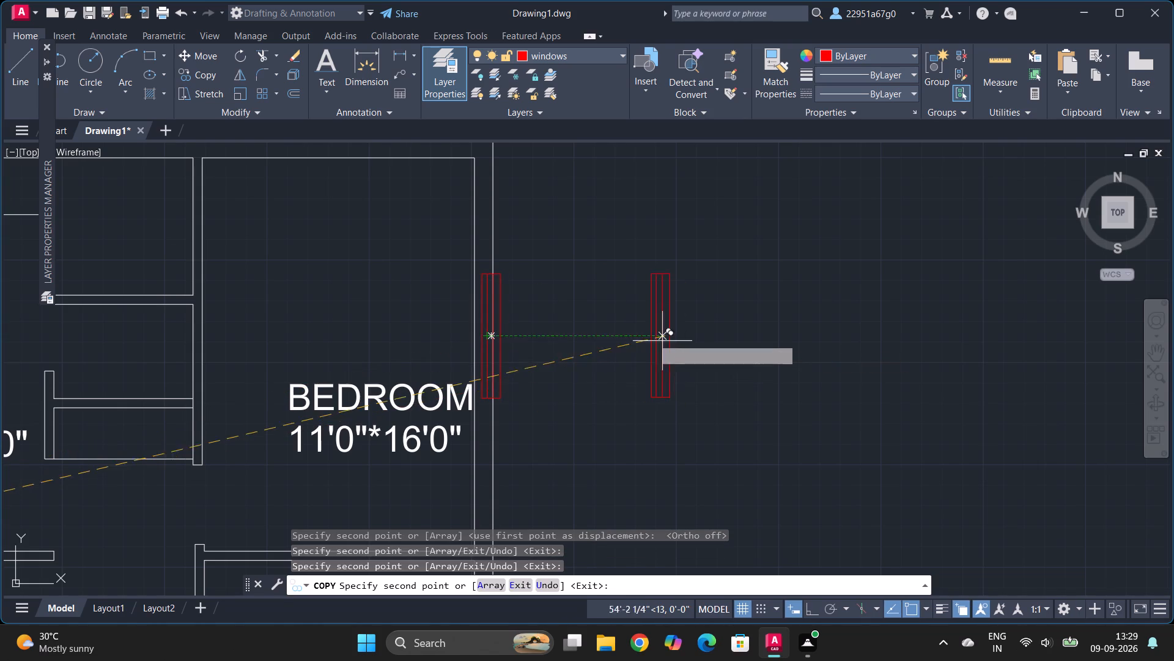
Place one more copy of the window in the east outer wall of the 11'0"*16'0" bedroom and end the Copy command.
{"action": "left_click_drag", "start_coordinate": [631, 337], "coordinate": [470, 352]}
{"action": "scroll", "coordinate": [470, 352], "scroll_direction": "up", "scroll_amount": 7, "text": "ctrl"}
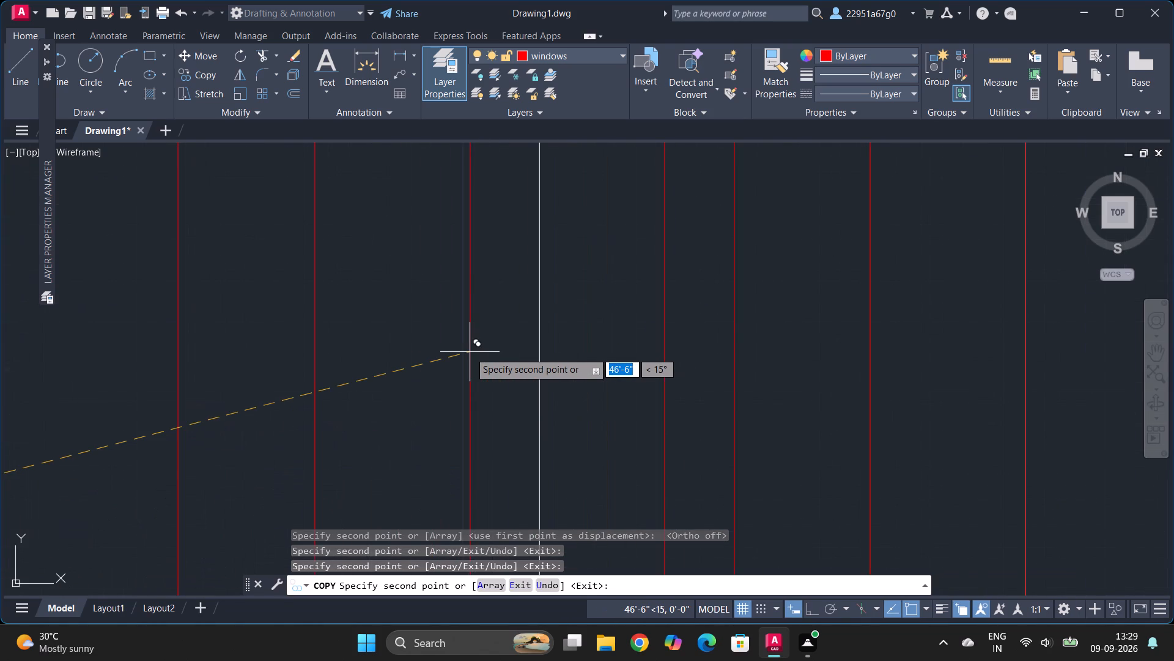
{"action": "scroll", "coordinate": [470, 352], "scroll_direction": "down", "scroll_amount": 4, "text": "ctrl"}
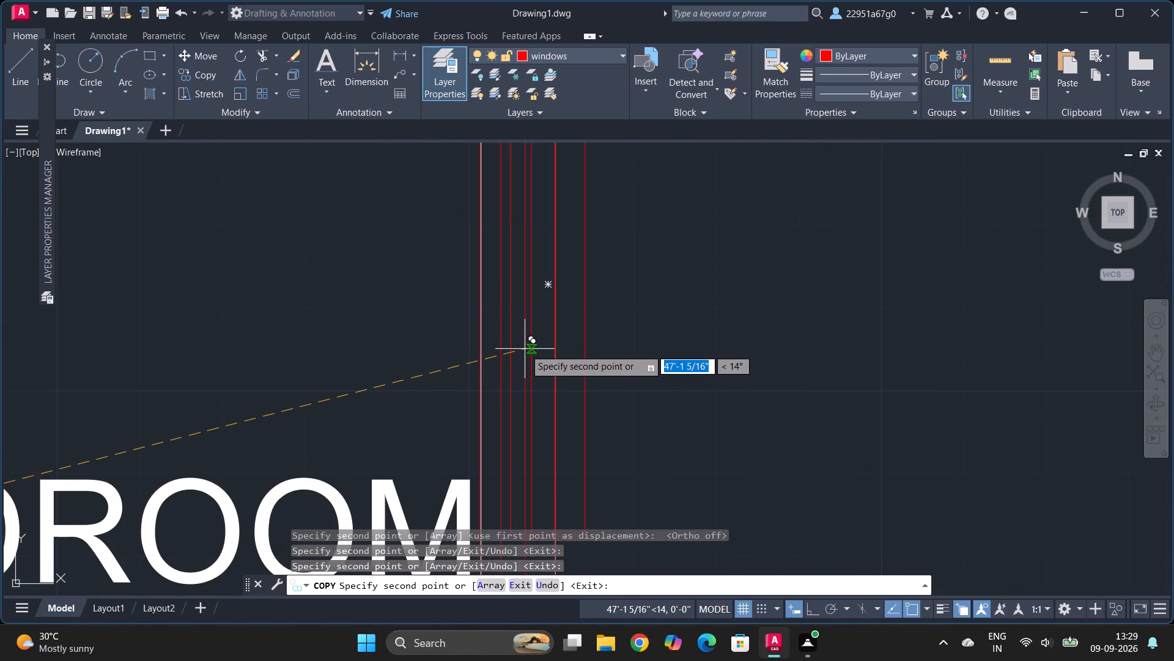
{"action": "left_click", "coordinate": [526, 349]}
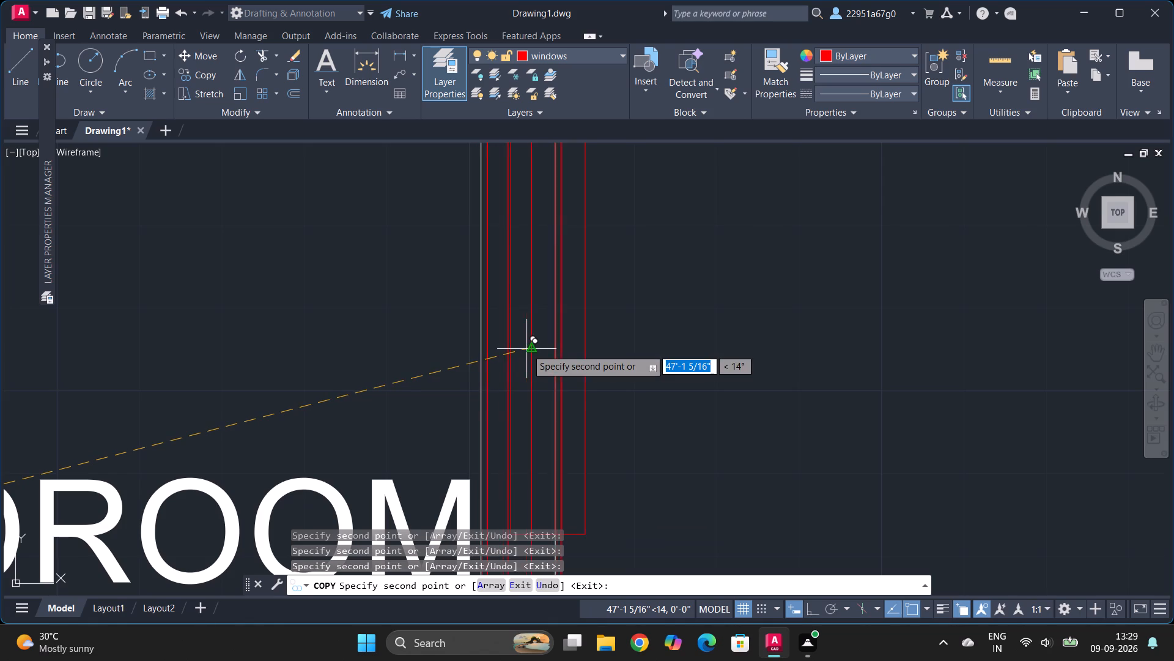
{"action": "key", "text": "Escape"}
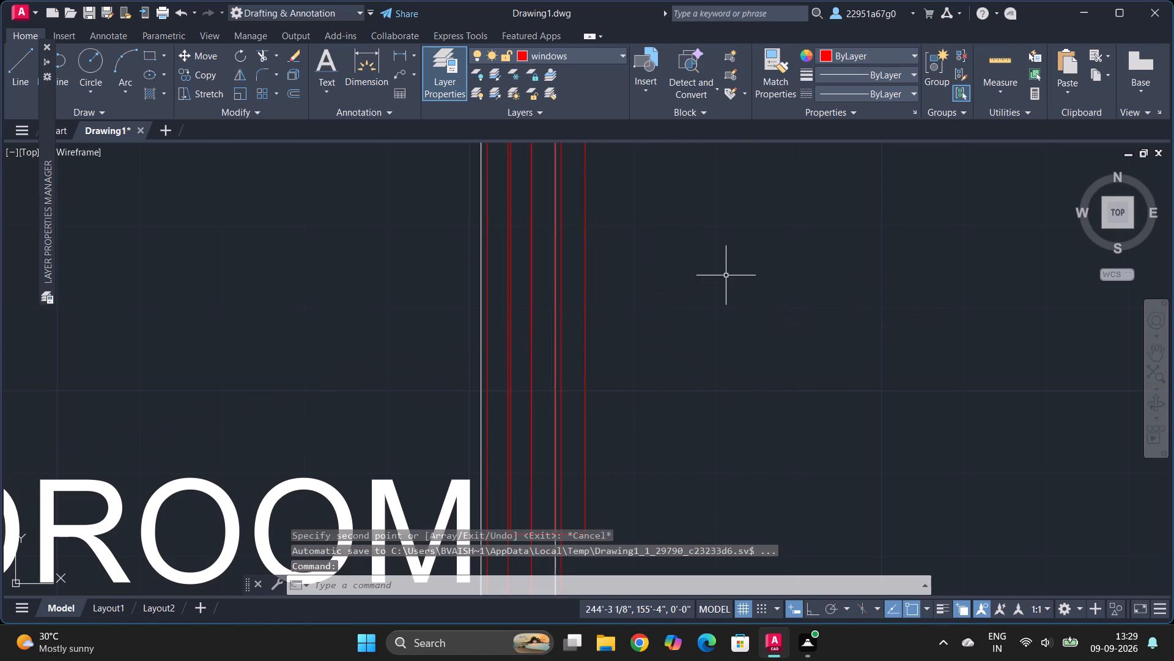
Delete the overlapping, misaligned window rectangles and their inner lines from the east wall of the 11'0"*16'0" bedroom.
{"action": "left_click", "coordinate": [587, 318]}
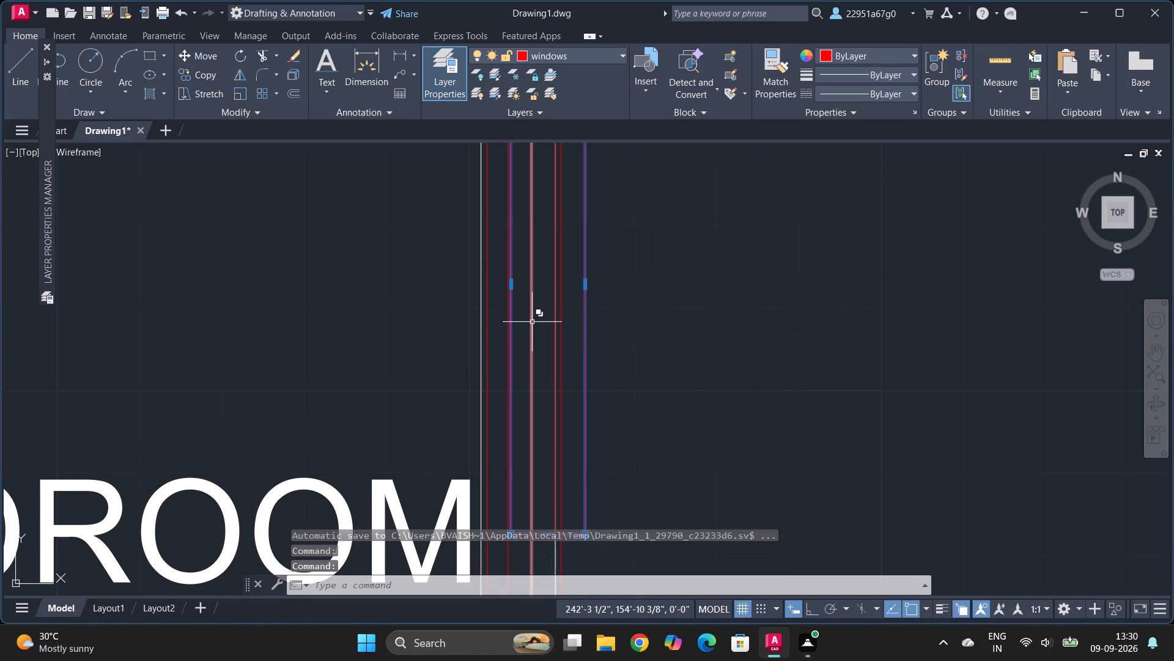
{"action": "left_click_drag", "start_coordinate": [532, 322], "coordinate": [494, 332]}
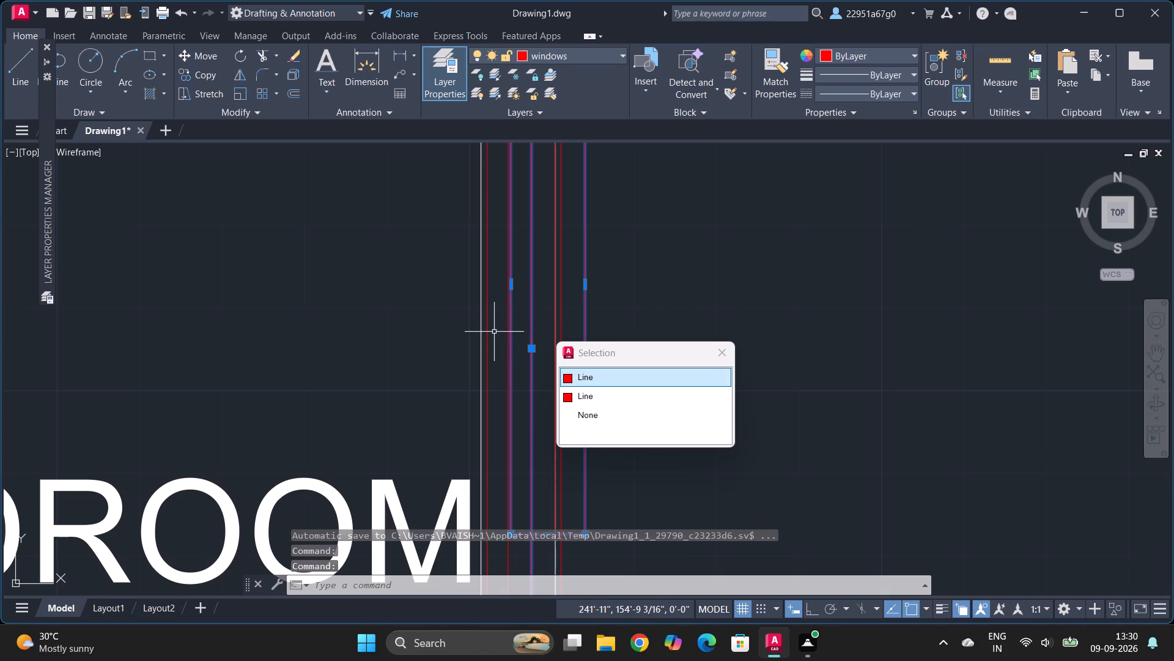
{"action": "left_click_drag", "start_coordinate": [494, 332], "coordinate": [489, 331]}
{"action": "left_click", "coordinate": [489, 331]}
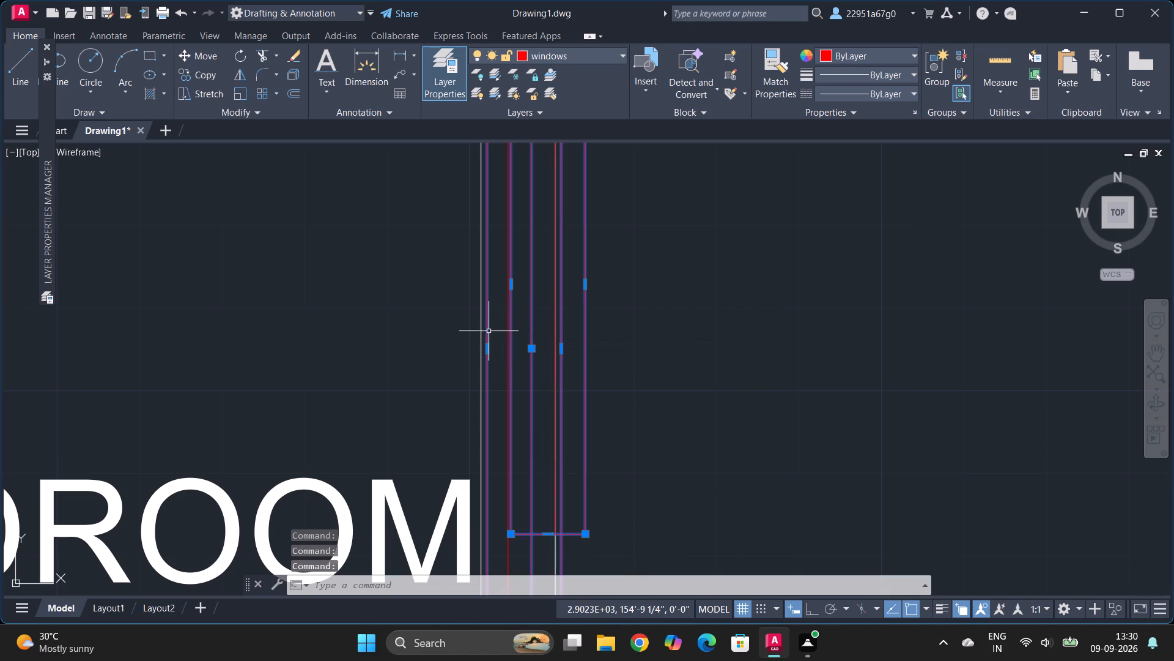
{"action": "key", "text": "Delete"}
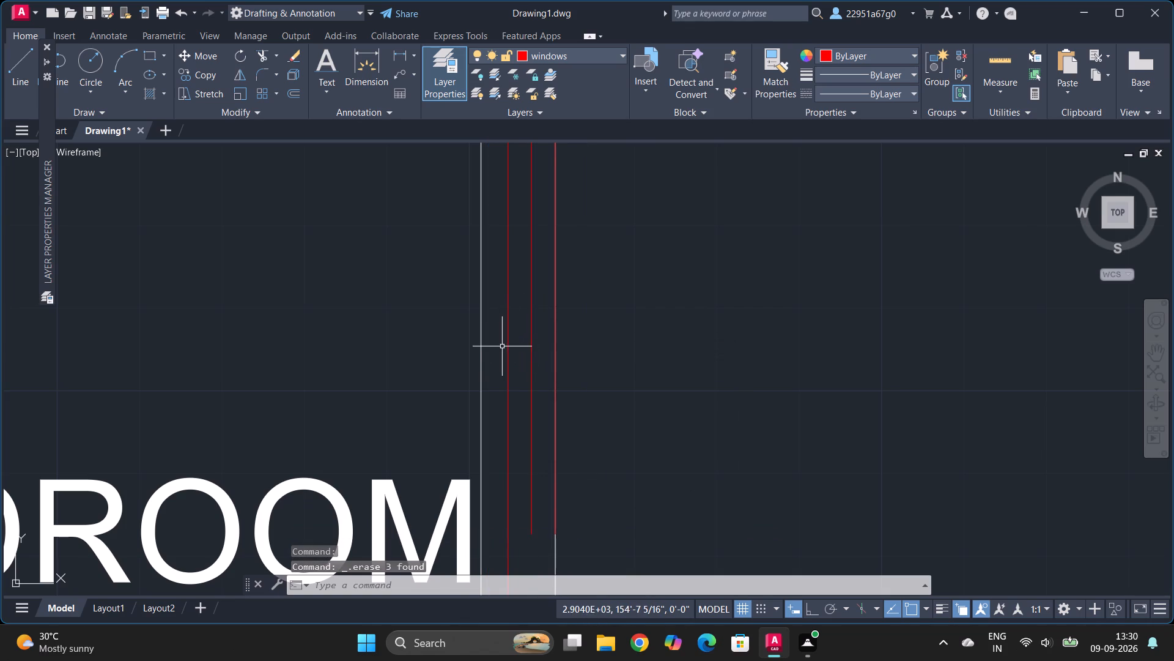
{"action": "left_click", "coordinate": [505, 346]}
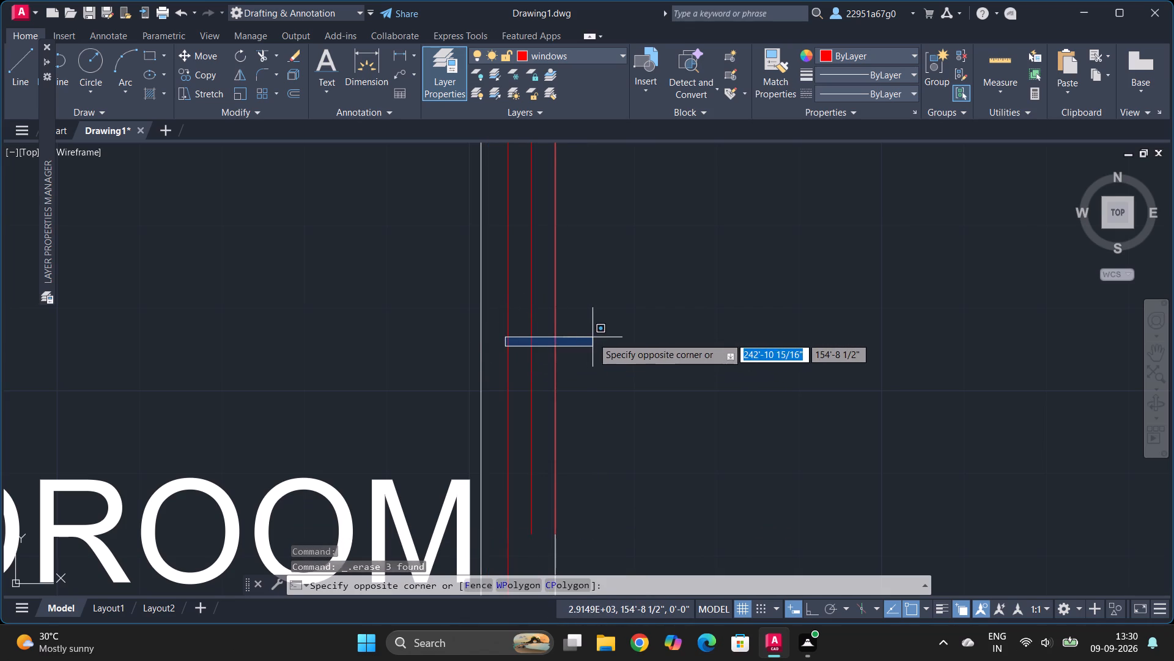
{"action": "left_click", "coordinate": [593, 337]}
{"action": "left_click", "coordinate": [552, 335]}
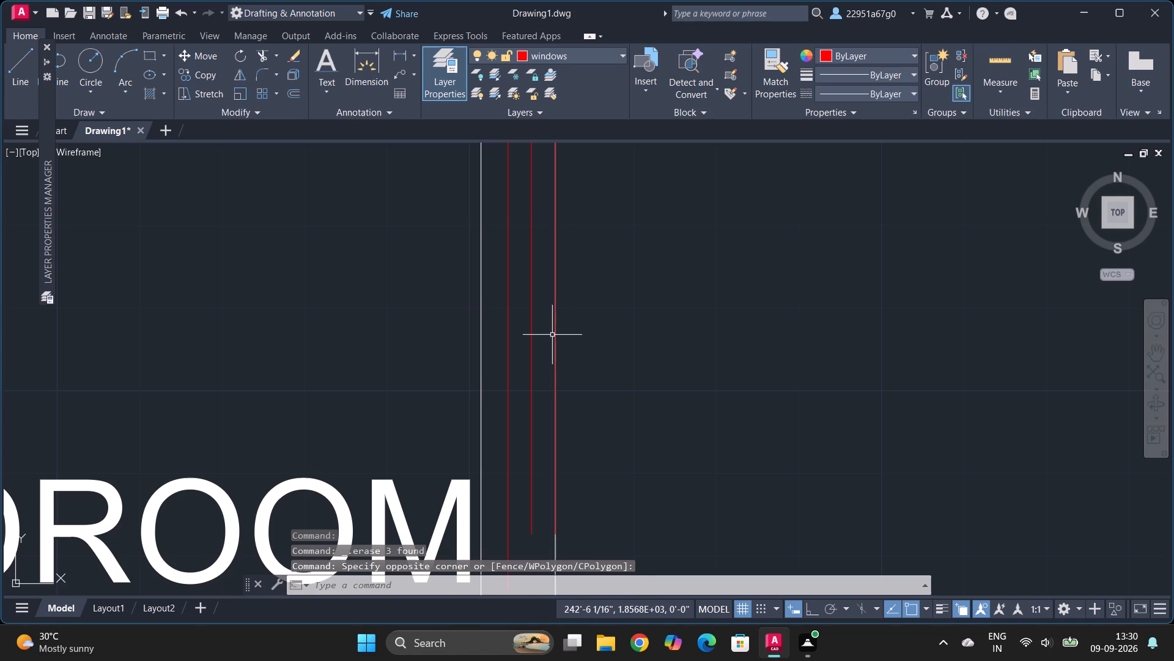
{"action": "left_click", "coordinate": [557, 336]}
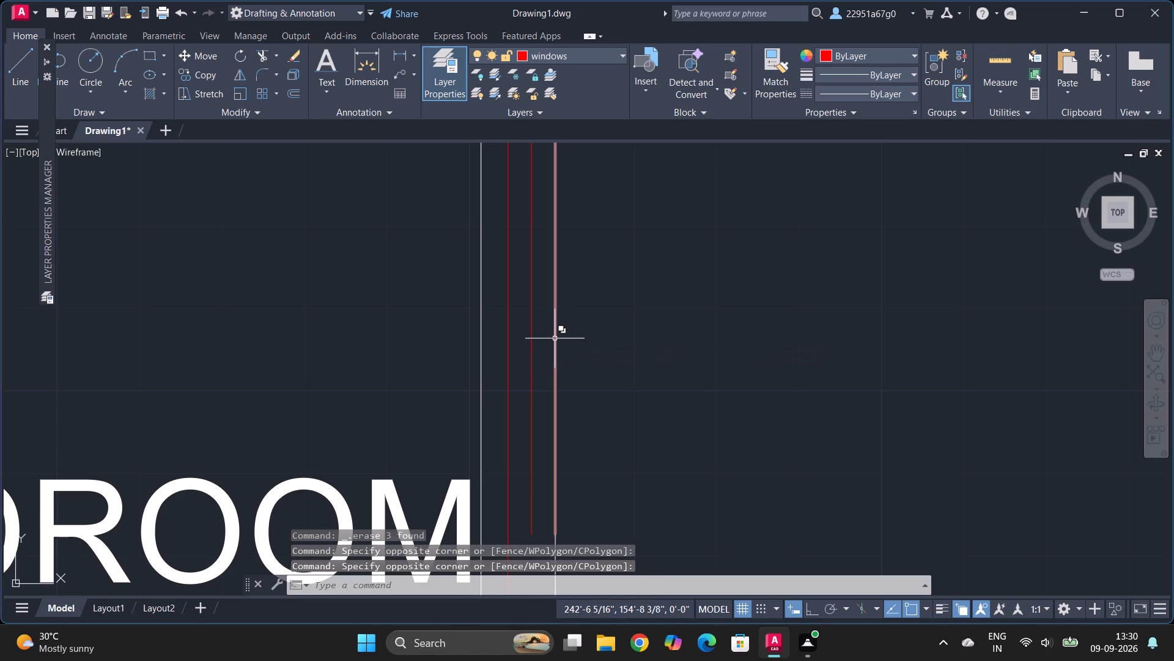
{"action": "left_click_drag", "start_coordinate": [554, 338], "coordinate": [533, 337]}
{"action": "left_click_drag", "start_coordinate": [533, 337], "coordinate": [506, 341]}
{"action": "left_click", "coordinate": [506, 341]}
{"action": "key", "text": "Delete"}
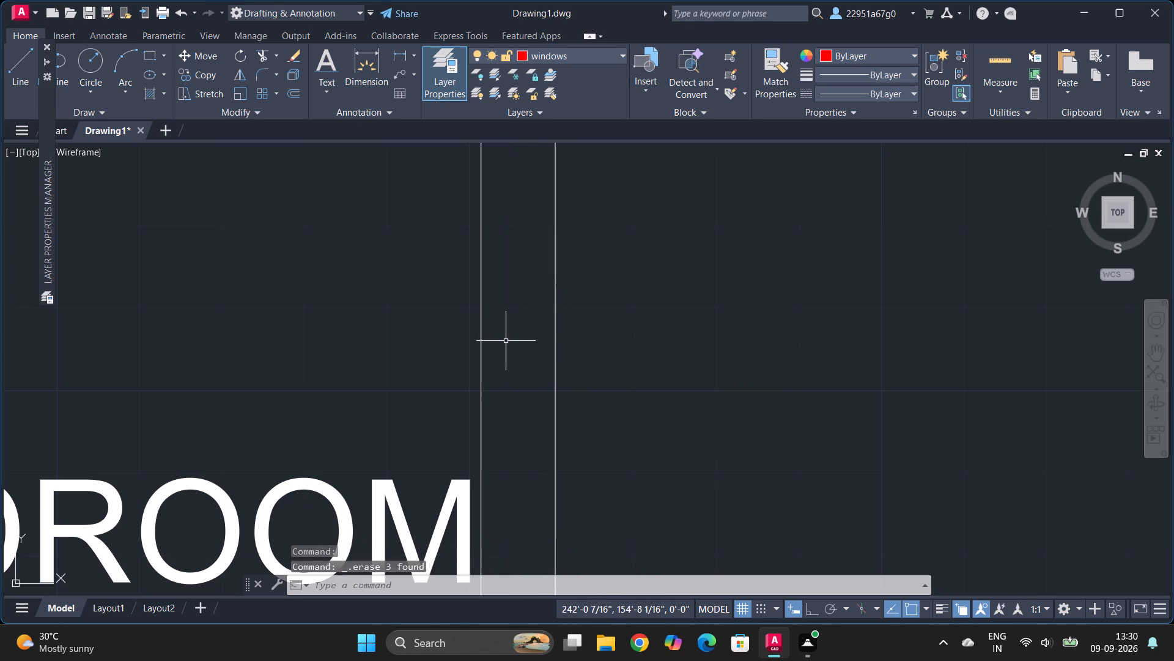
Copy the spare window west of the plan, from its west edge's midpoint, onto the inner east wall line of the 11'0"*16'0" bedroom.
{"action": "scroll", "coordinate": [633, 277], "scroll_direction": "down", "scroll_amount": 4, "text": "ctrl"}
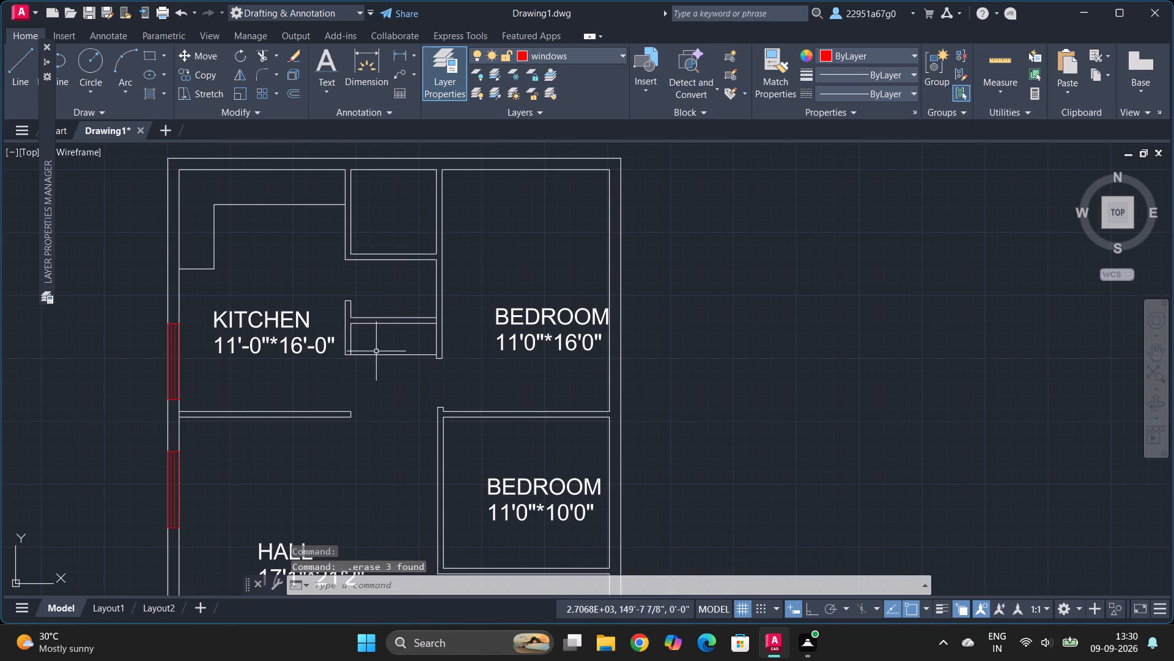
{"action": "scroll", "coordinate": [364, 364], "scroll_direction": "down", "scroll_amount": 3, "text": "ctrl"}
{"action": "left_click", "coordinate": [219, 353]}
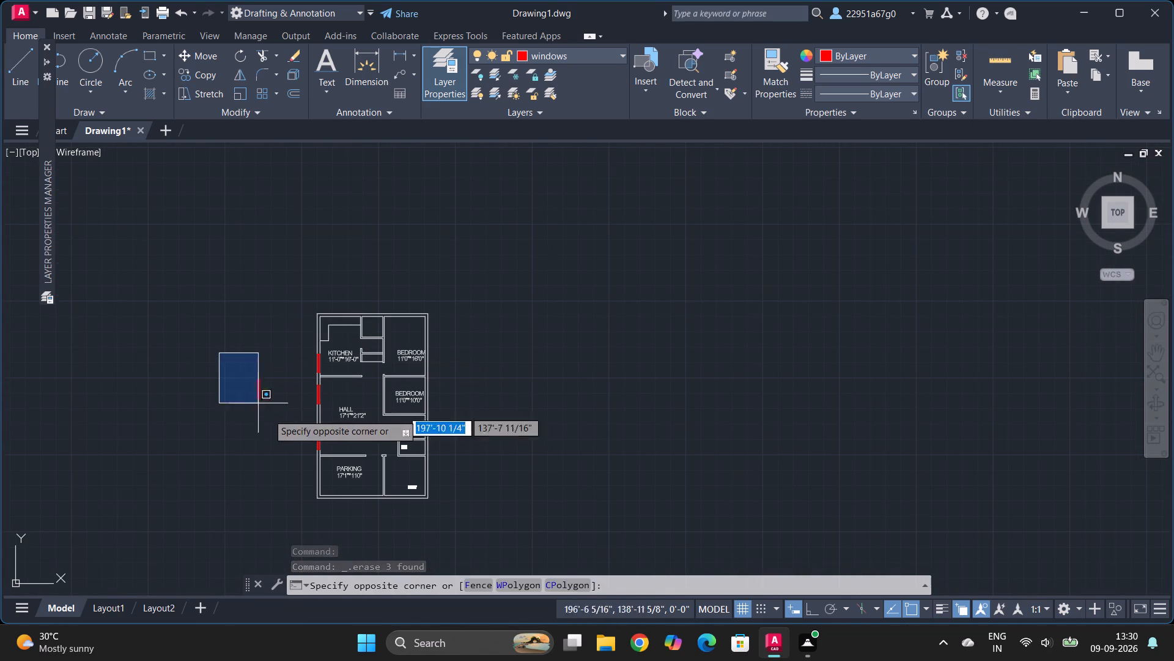
{"action": "left_click", "coordinate": [279, 427]}
{"action": "type", "text": "co"}
{"action": "key", "text": "Return"}
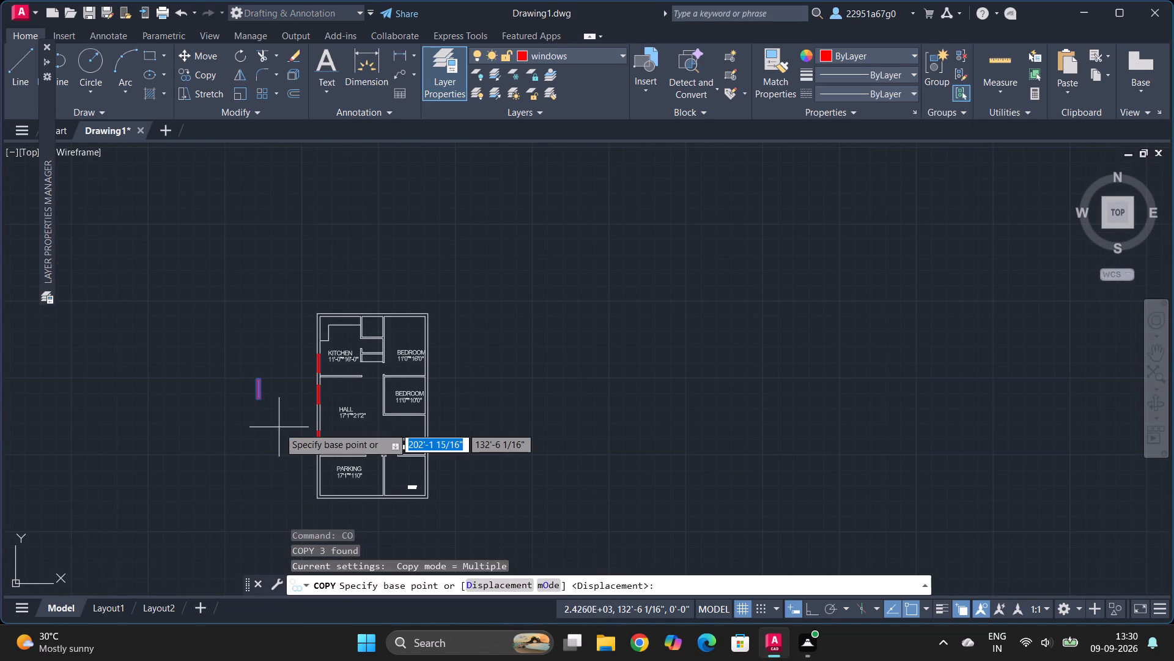
{"action": "left_click", "coordinate": [256, 387]}
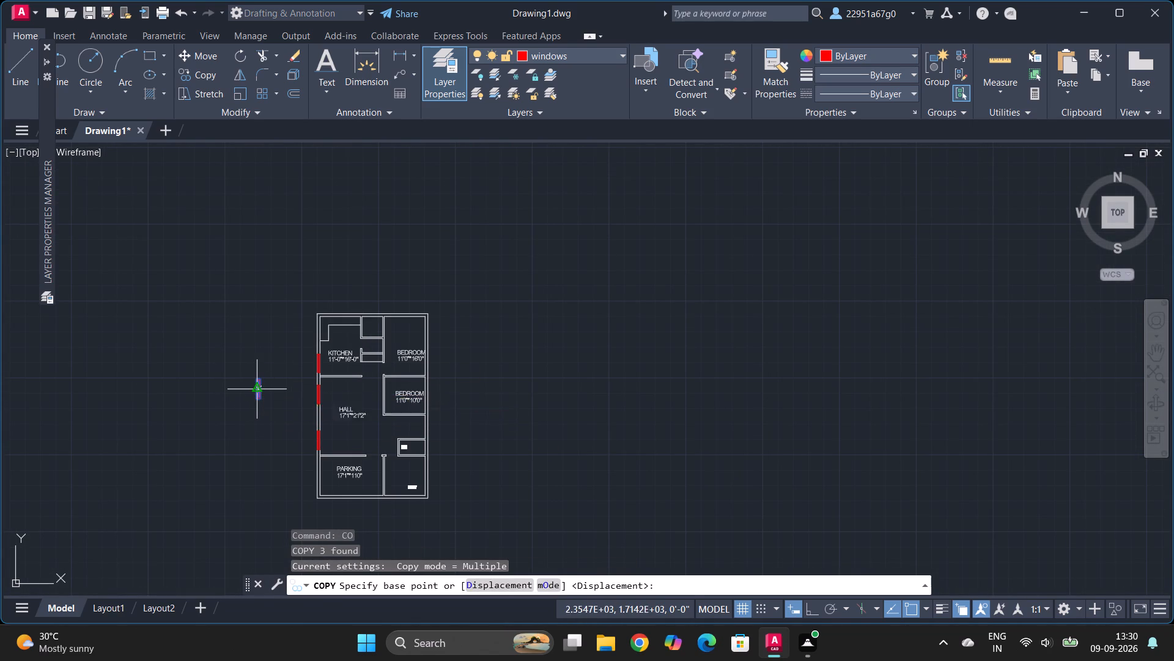
{"action": "scroll", "coordinate": [427, 354], "scroll_direction": "up", "scroll_amount": 7, "text": "ctrl"}
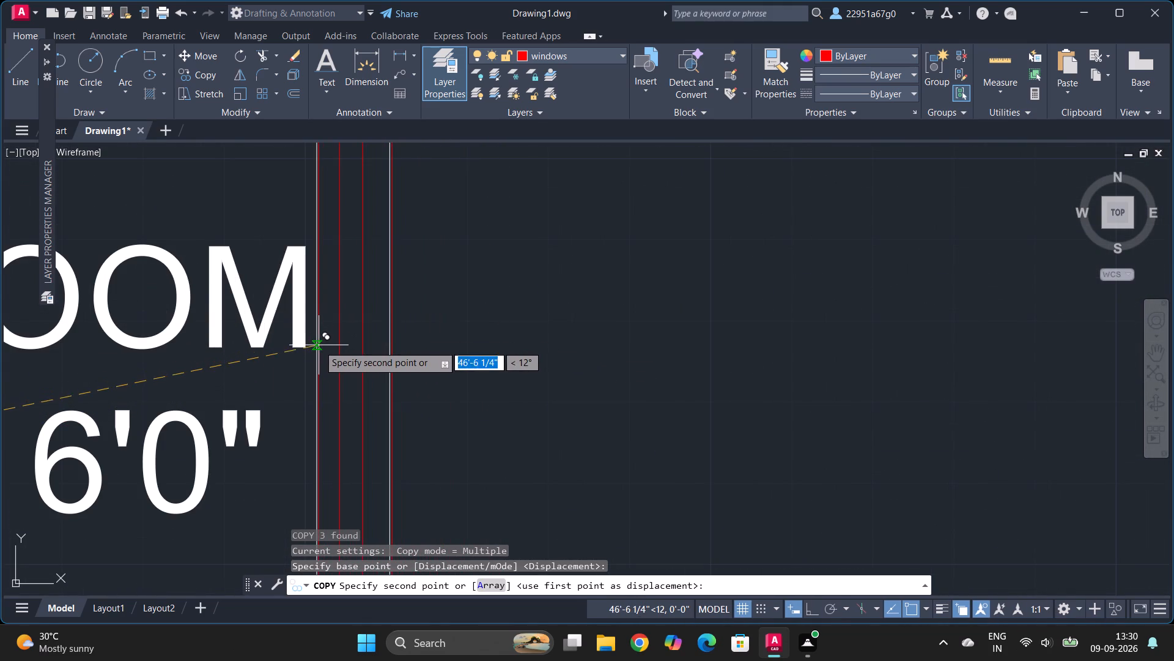
{"action": "scroll", "coordinate": [319, 345], "scroll_direction": "down", "scroll_amount": 2, "text": "ctrl"}
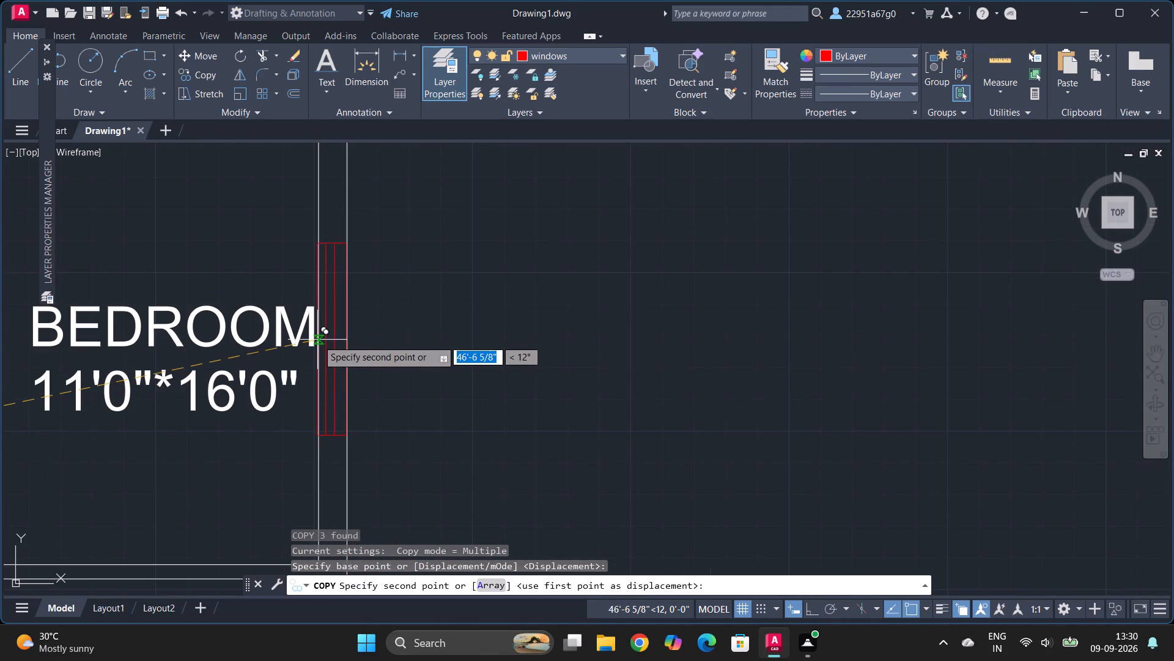
{"action": "left_click", "coordinate": [317, 339]}
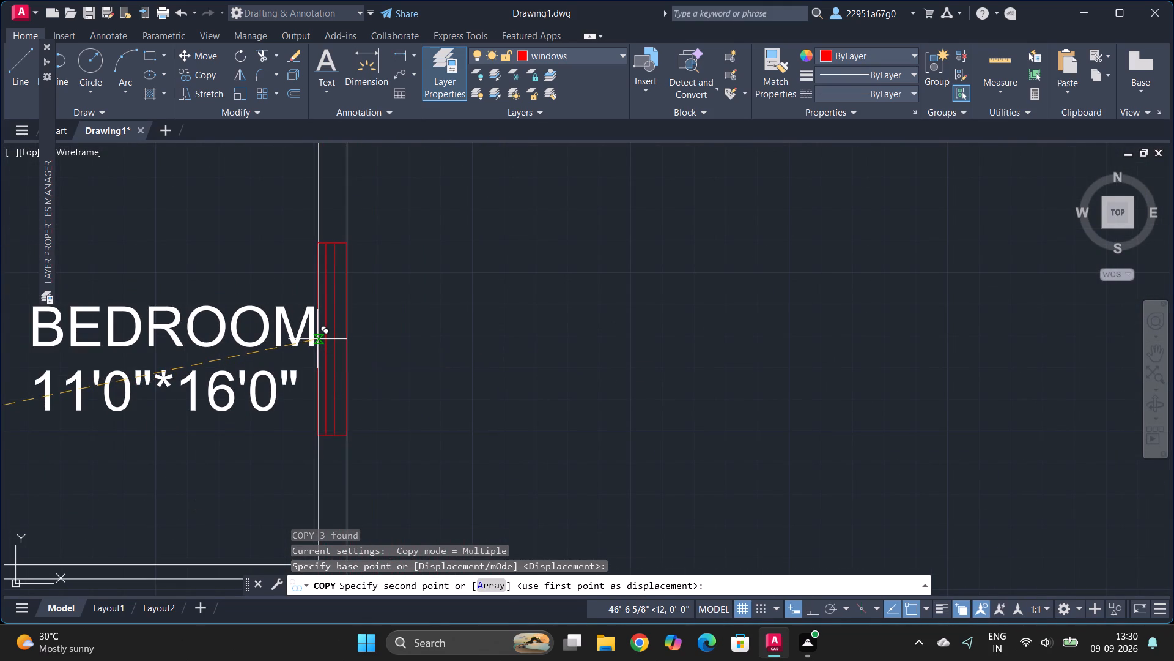
Place another copy of the window in the east outer wall of the 11'0"*10'0" bedroom, beside its label, and end copying.
{"action": "scroll", "coordinate": [462, 316], "scroll_direction": "down", "scroll_amount": 2, "text": "ctrl"}
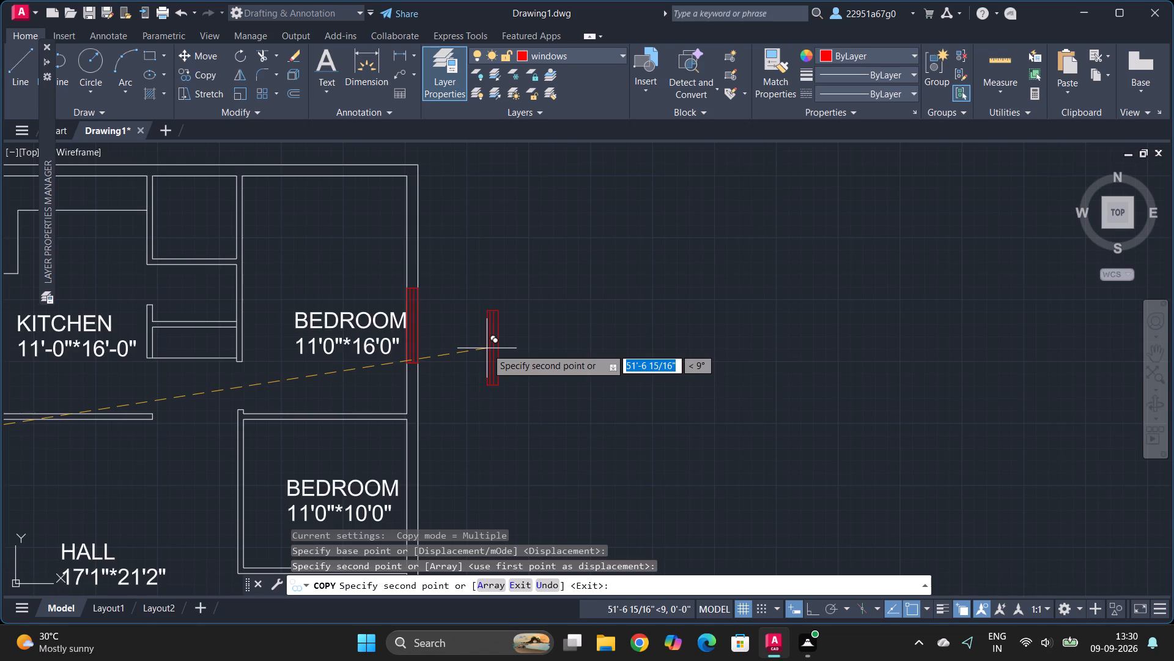
{"action": "scroll", "coordinate": [487, 348], "scroll_direction": "up", "scroll_amount": 1, "text": "ctrl"}
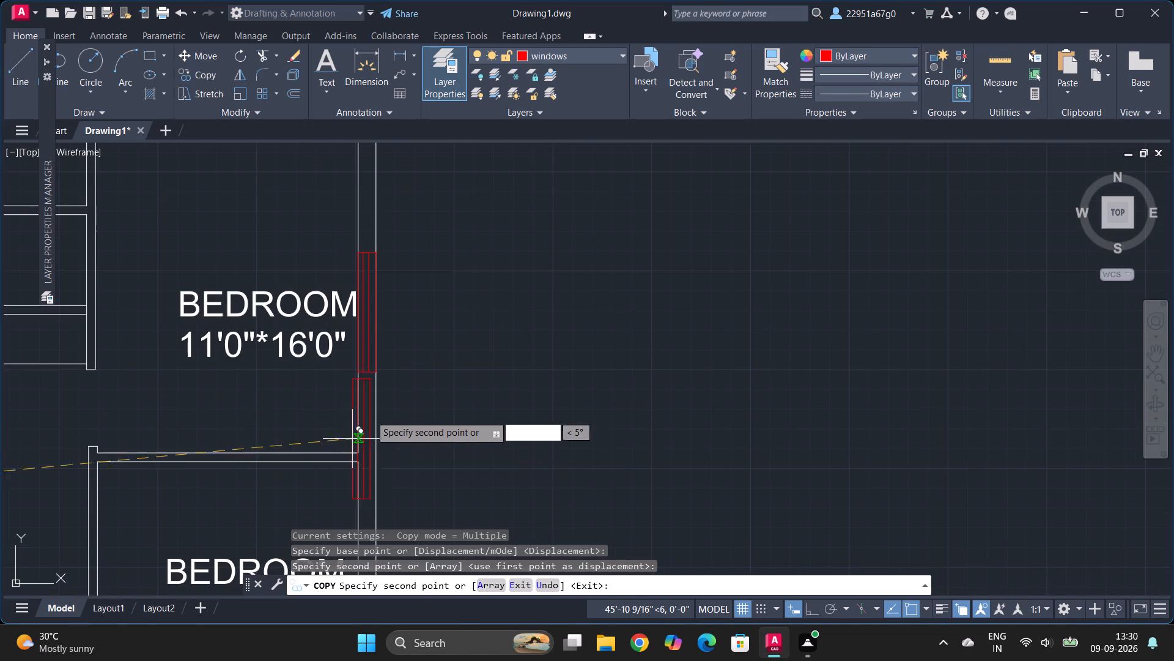
{"action": "scroll", "coordinate": [382, 405], "scroll_direction": "down", "scroll_amount": 3, "text": "ctrl"}
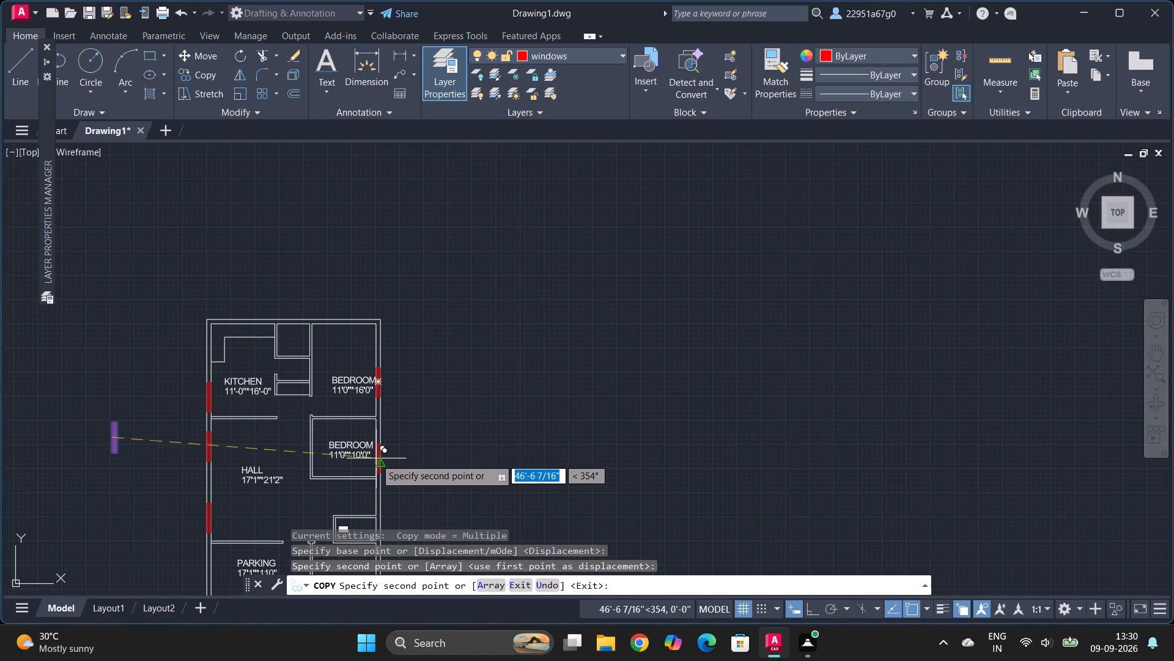
{"action": "scroll", "coordinate": [374, 453], "scroll_direction": "down", "scroll_amount": 5, "text": "ctrl"}
{"action": "scroll", "coordinate": [374, 453], "scroll_direction": "up", "scroll_amount": 2, "text": "ctrl"}
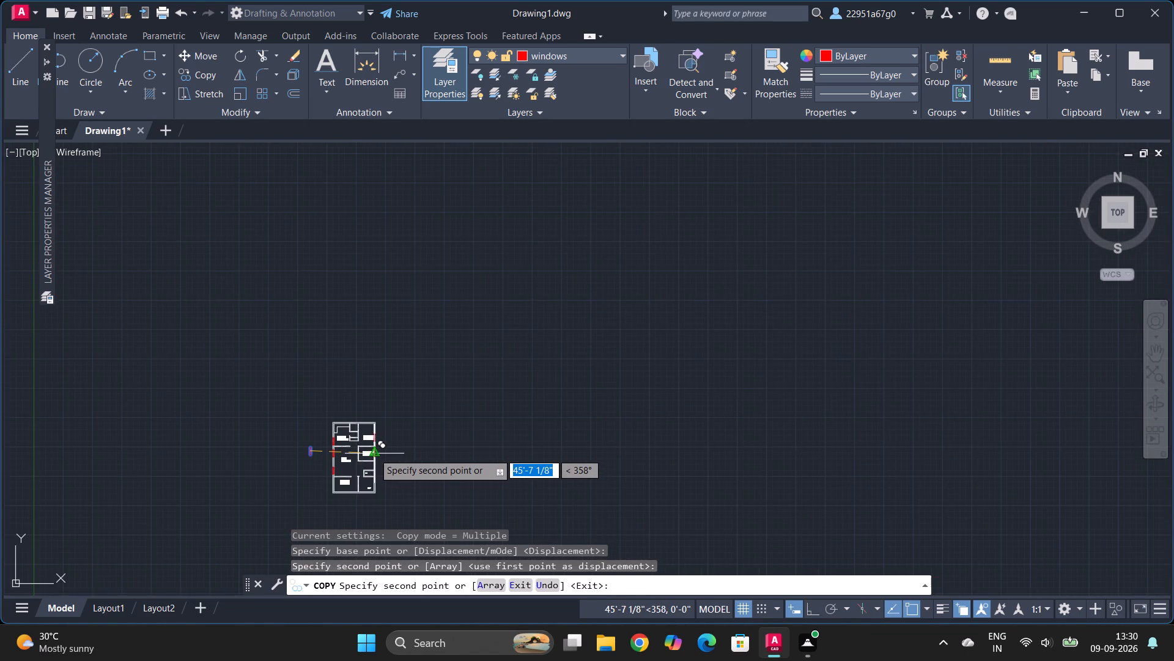
{"action": "scroll", "coordinate": [374, 453], "scroll_direction": "up", "scroll_amount": 5, "text": "ctrl"}
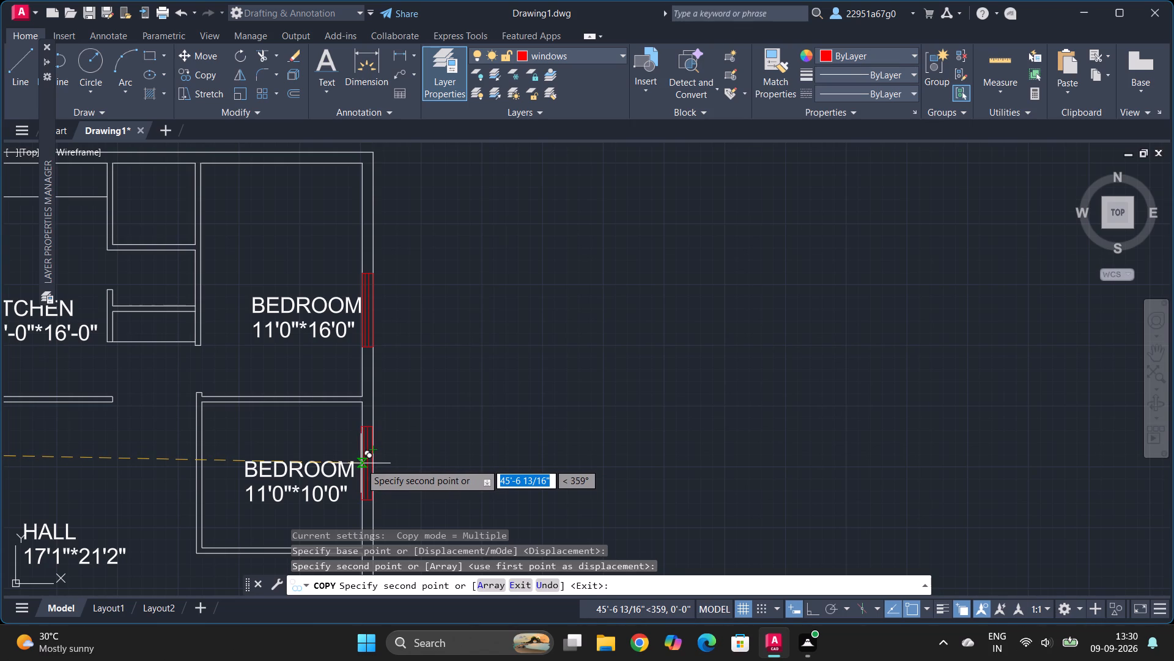
{"action": "scroll", "coordinate": [363, 463], "scroll_direction": "down", "scroll_amount": 4, "text": "ctrl"}
{"action": "scroll", "coordinate": [363, 463], "scroll_direction": "up", "scroll_amount": 3, "text": "ctrl"}
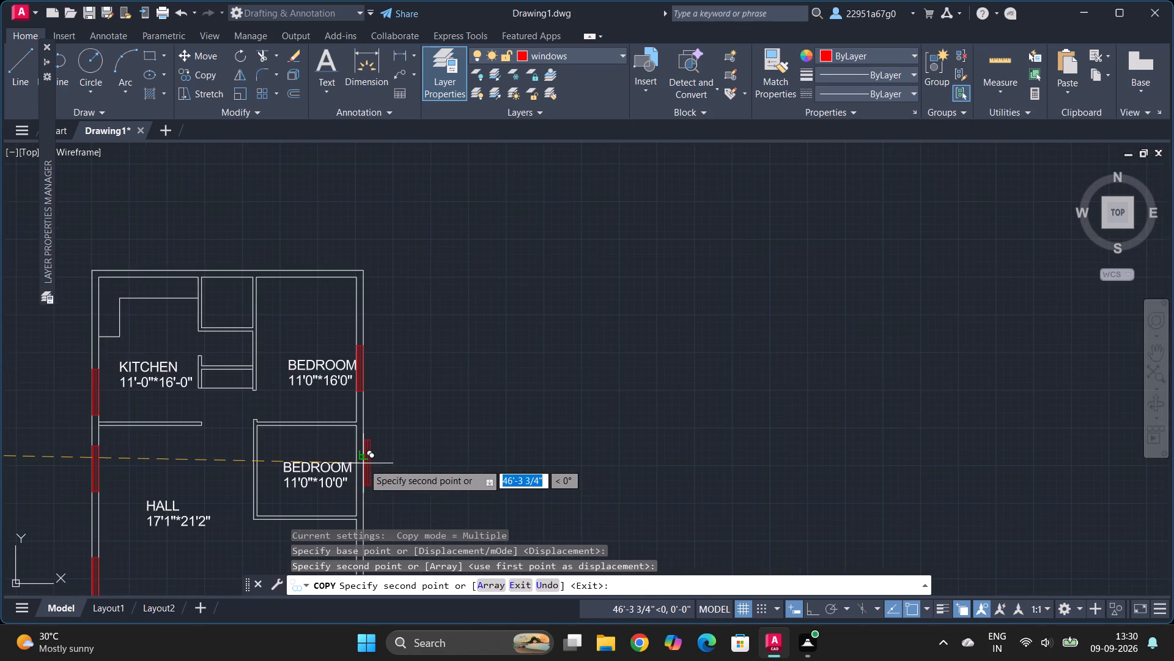
{"action": "scroll", "coordinate": [363, 463], "scroll_direction": "down", "scroll_amount": 7, "text": "ctrl"}
{"action": "scroll", "coordinate": [363, 463], "scroll_direction": "up", "scroll_amount": 3, "text": "ctrl"}
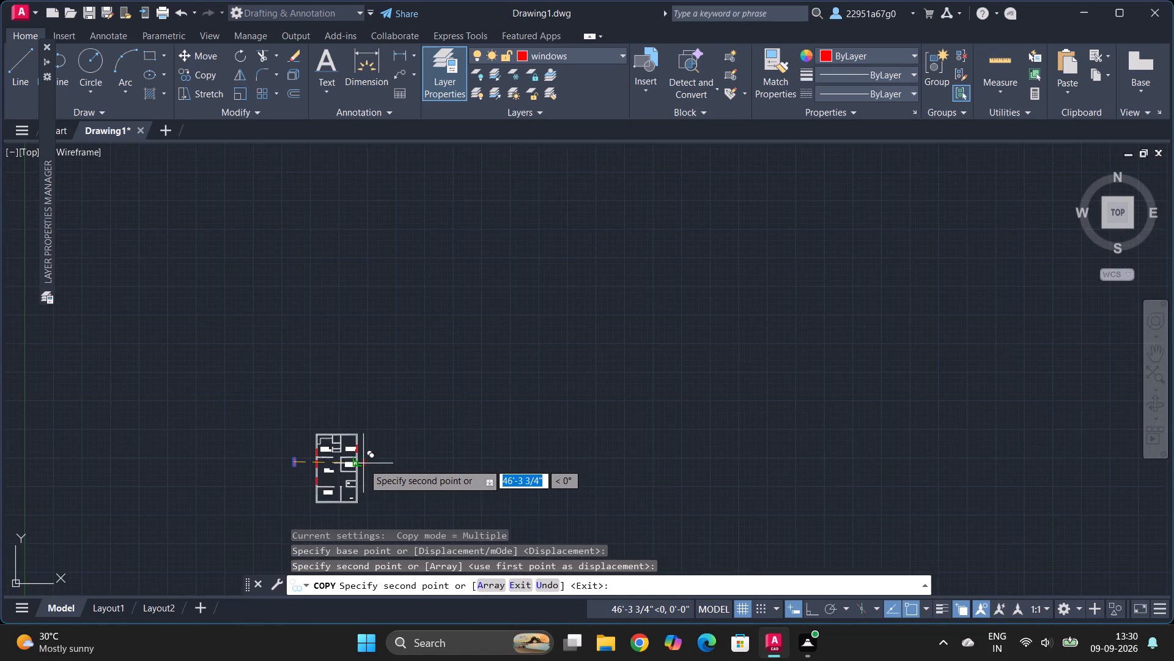
{"action": "scroll", "coordinate": [363, 463], "scroll_direction": "up", "scroll_amount": 5, "text": "ctrl"}
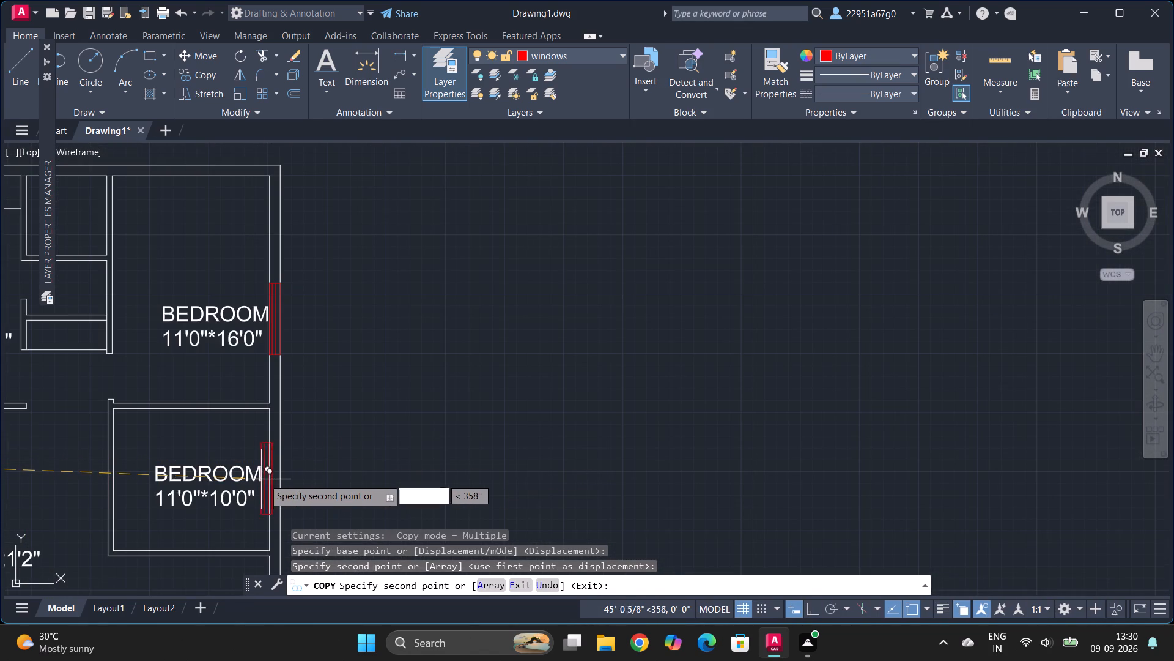
{"action": "left_click", "coordinate": [271, 477]}
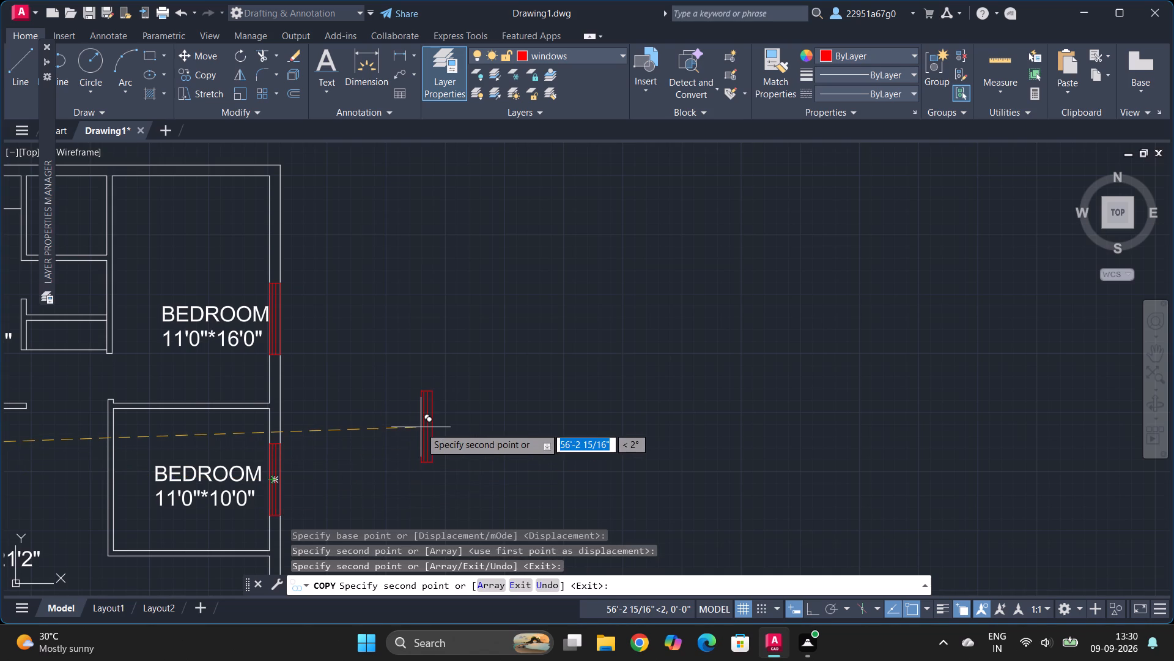
{"action": "scroll", "coordinate": [421, 427], "scroll_direction": "down", "scroll_amount": 5, "text": "ctrl"}
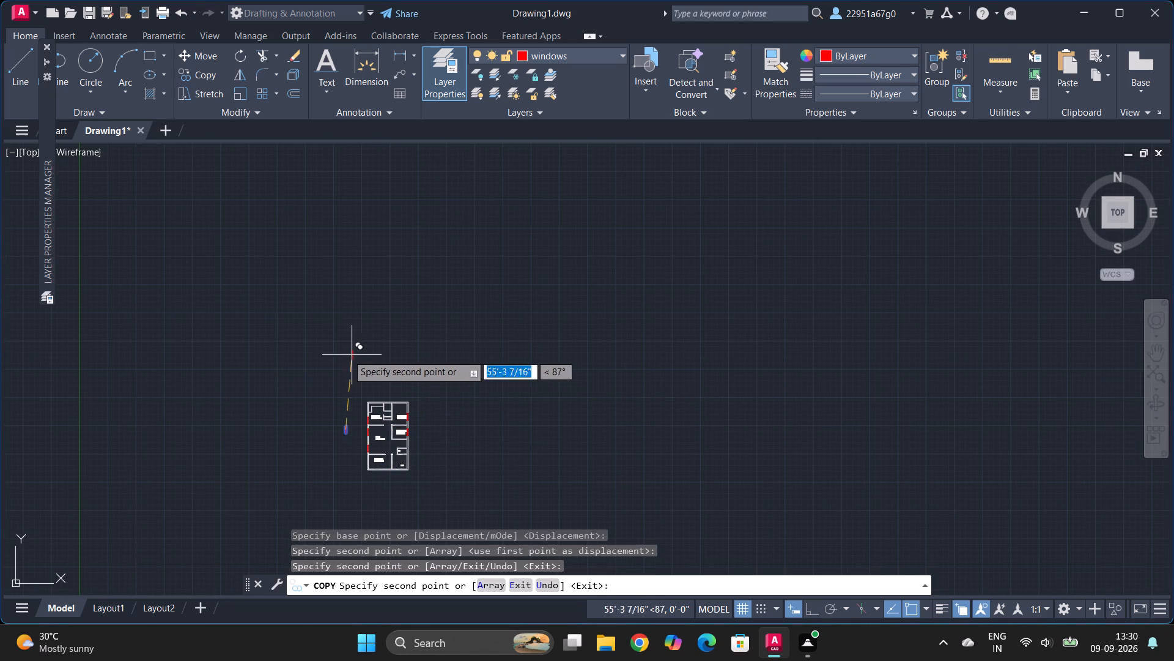
{"action": "key", "text": "Escape"}
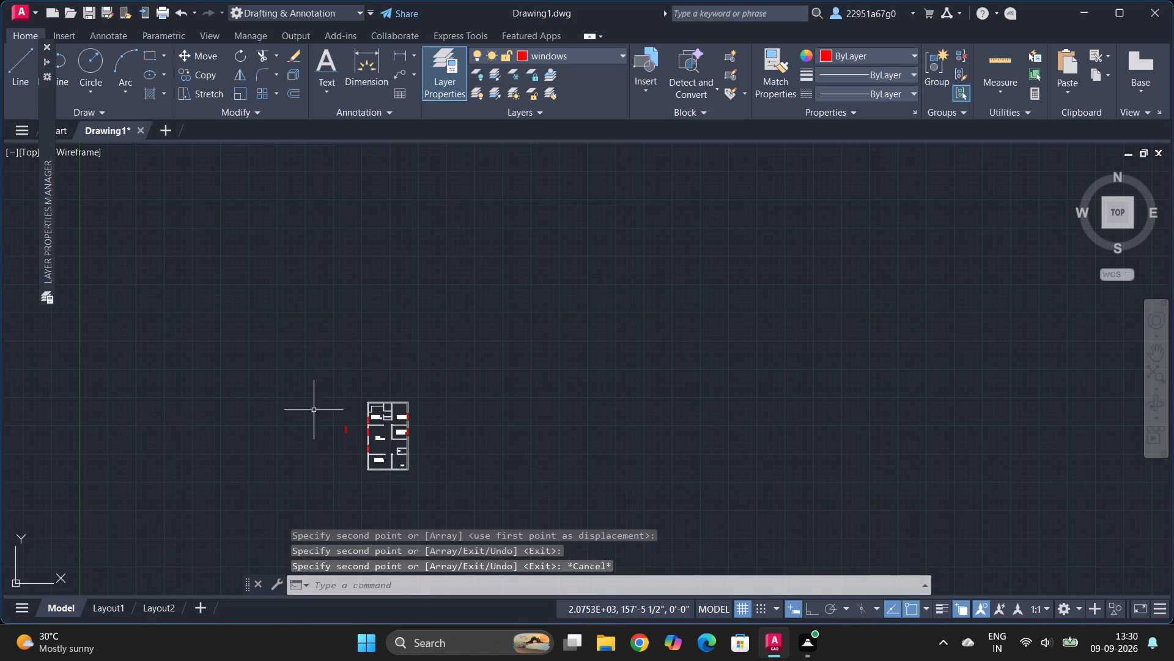
Rotate the spare window west of the plan 90° about its southeast corner so it lies horizontally.
{"action": "scroll", "coordinate": [367, 479], "scroll_direction": "up", "scroll_amount": 6, "text": "ctrl"}
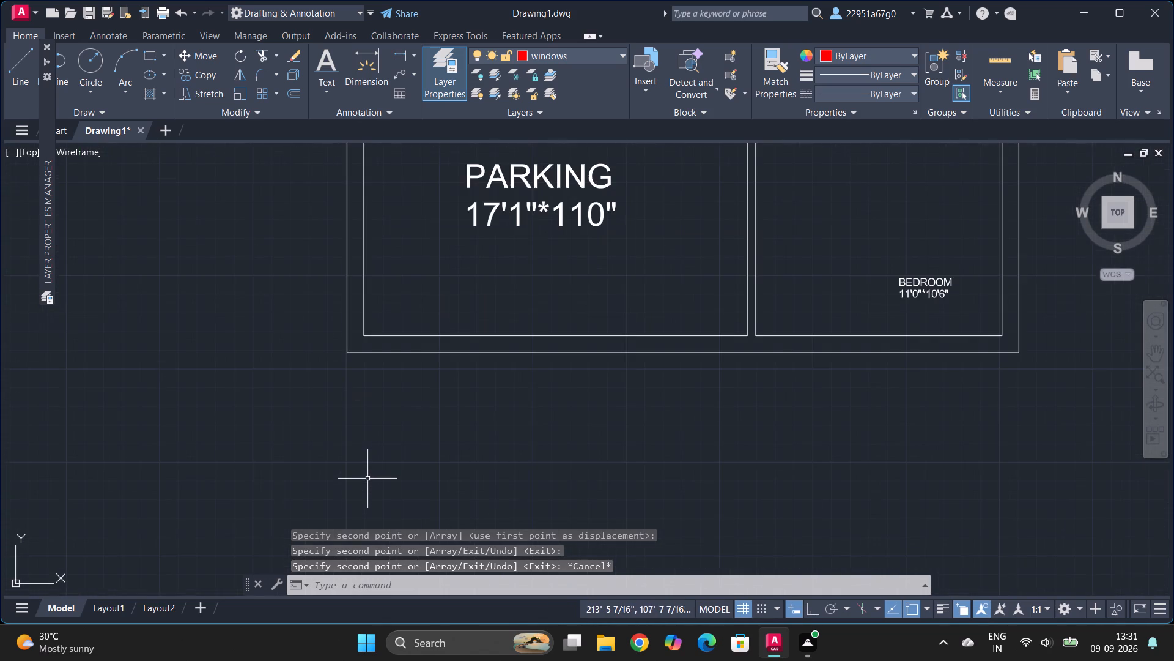
{"action": "scroll", "coordinate": [367, 479], "scroll_direction": "down", "scroll_amount": 3, "text": "ctrl"}
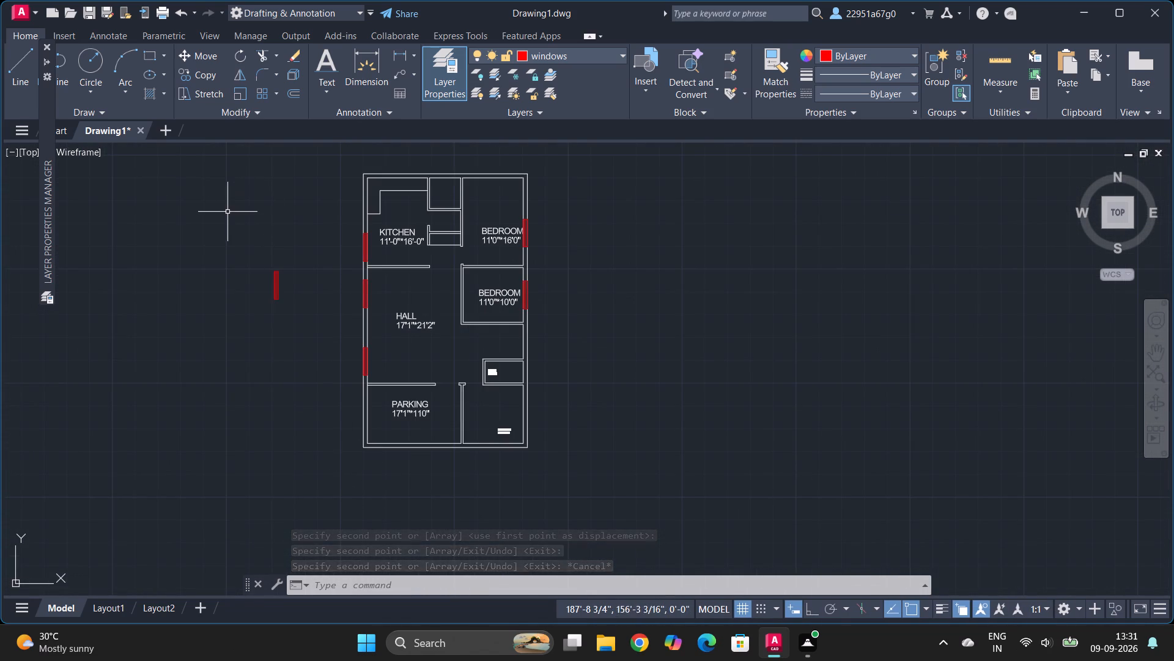
{"action": "left_click", "coordinate": [227, 214]}
{"action": "left_click", "coordinate": [306, 342]}
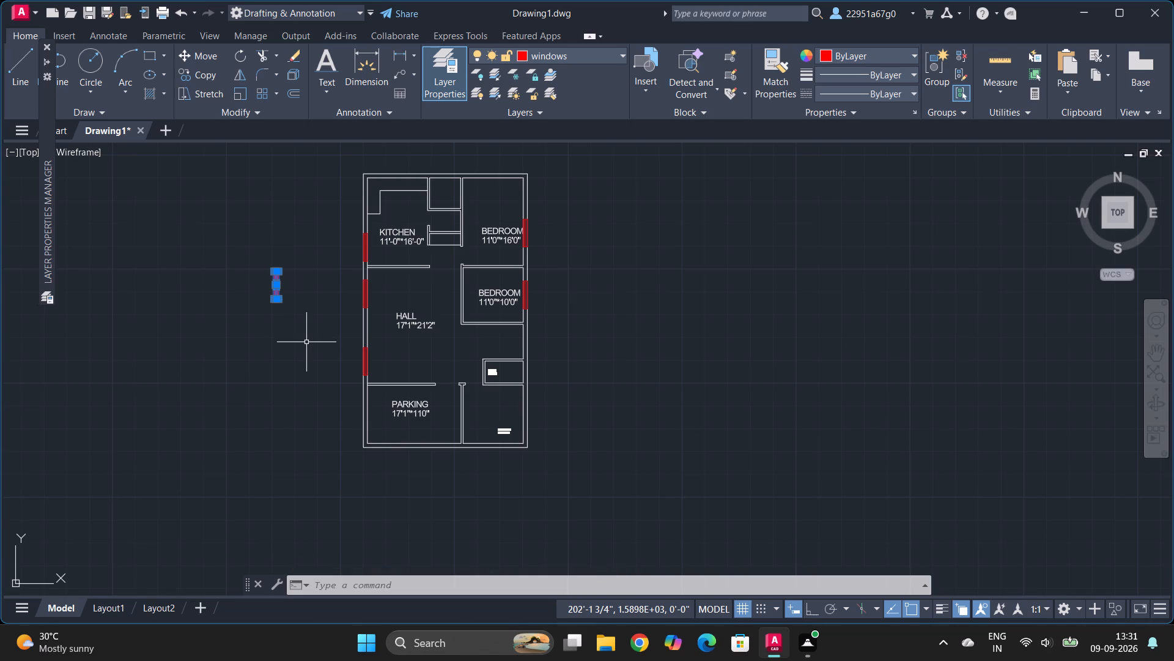
{"action": "type", "text": "ro"}
{"action": "key", "text": "Return"}
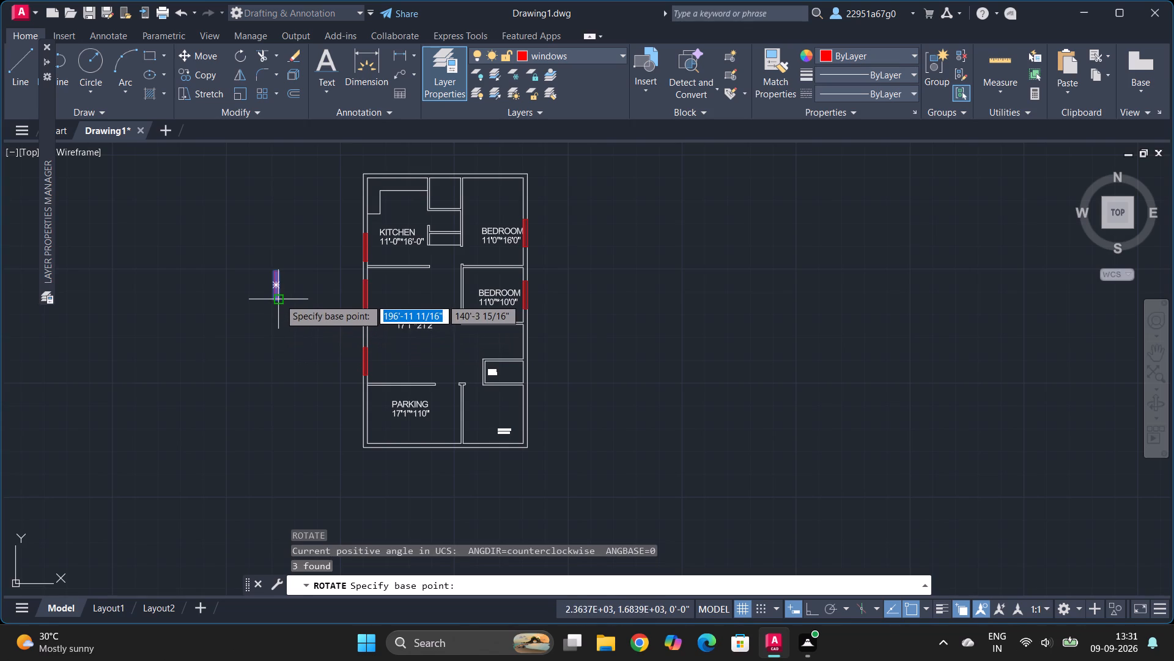
{"action": "left_click", "coordinate": [279, 299]}
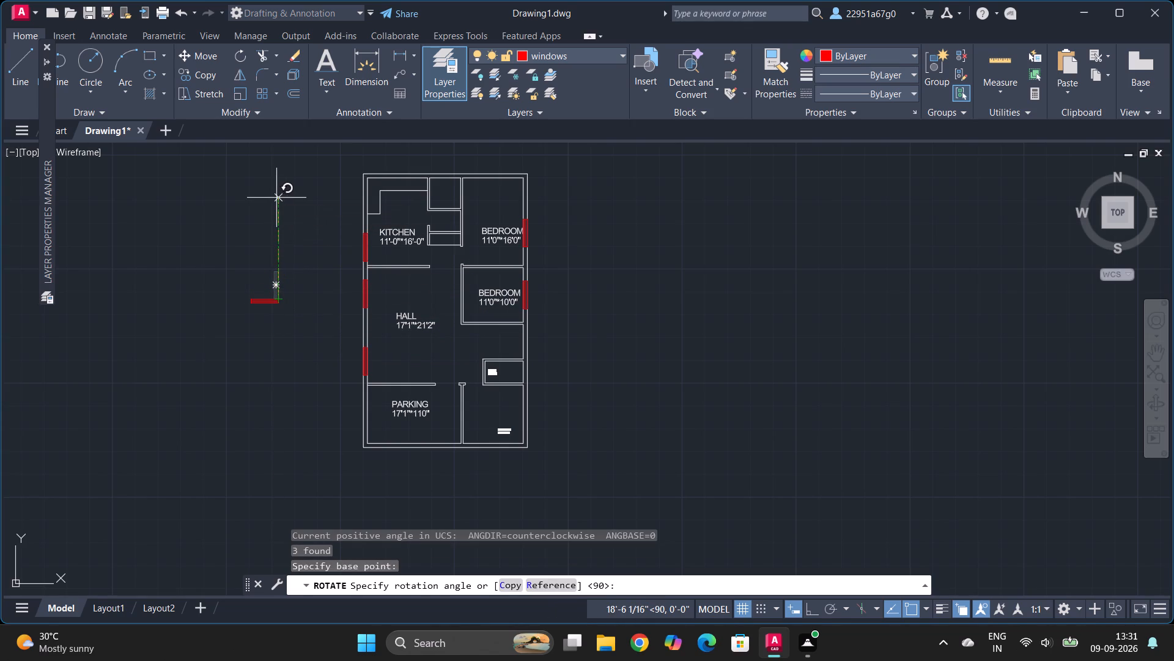
{"action": "left_click", "coordinate": [276, 198]}
Copy the horizontal spare window, from its south edge's midpoint, onto the outer south wall line below the 11'0"*10'6" bedroom label.
{"action": "left_click", "coordinate": [187, 263]}
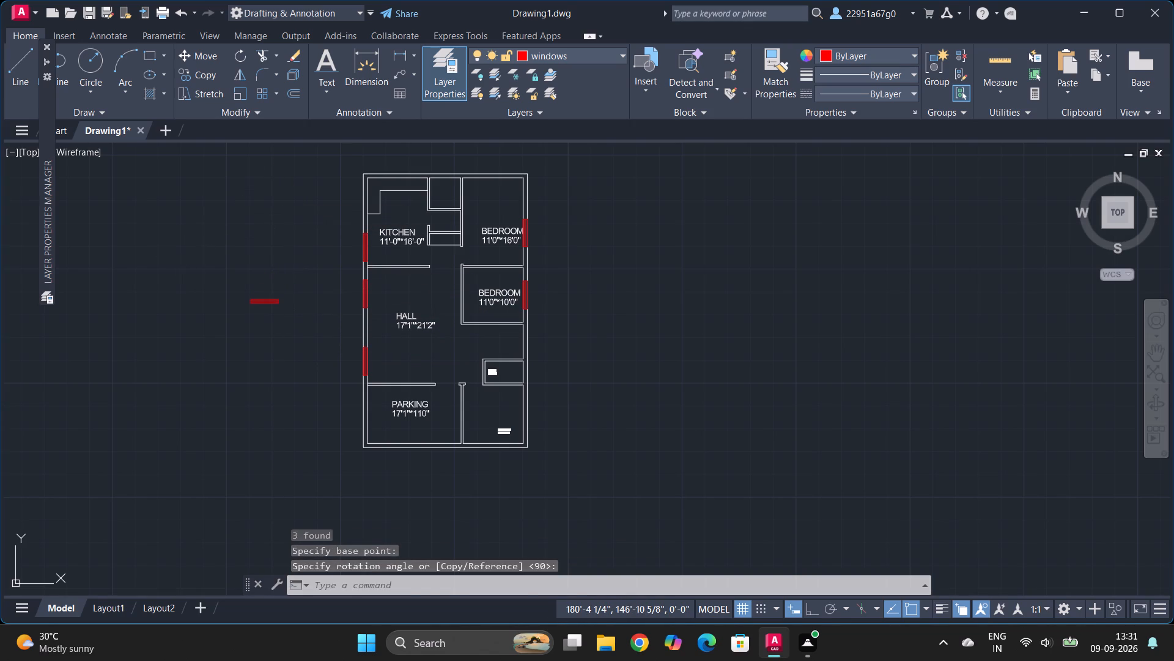
{"action": "left_click", "coordinate": [347, 371]}
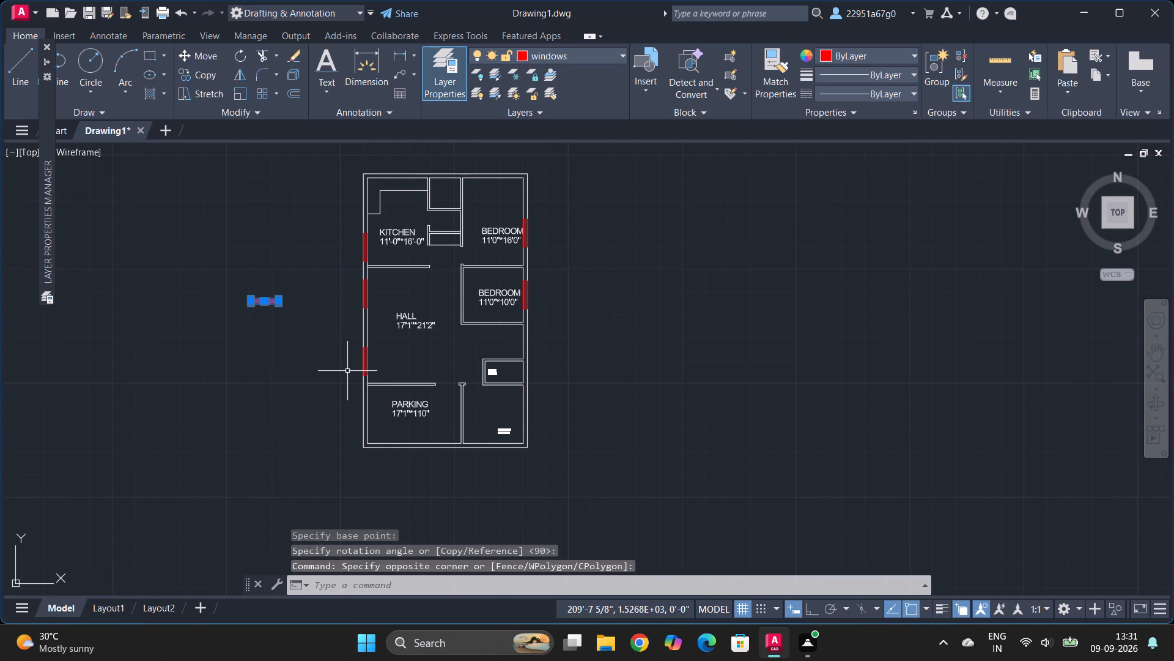
{"action": "type", "text": "co"}
{"action": "key", "text": "Return"}
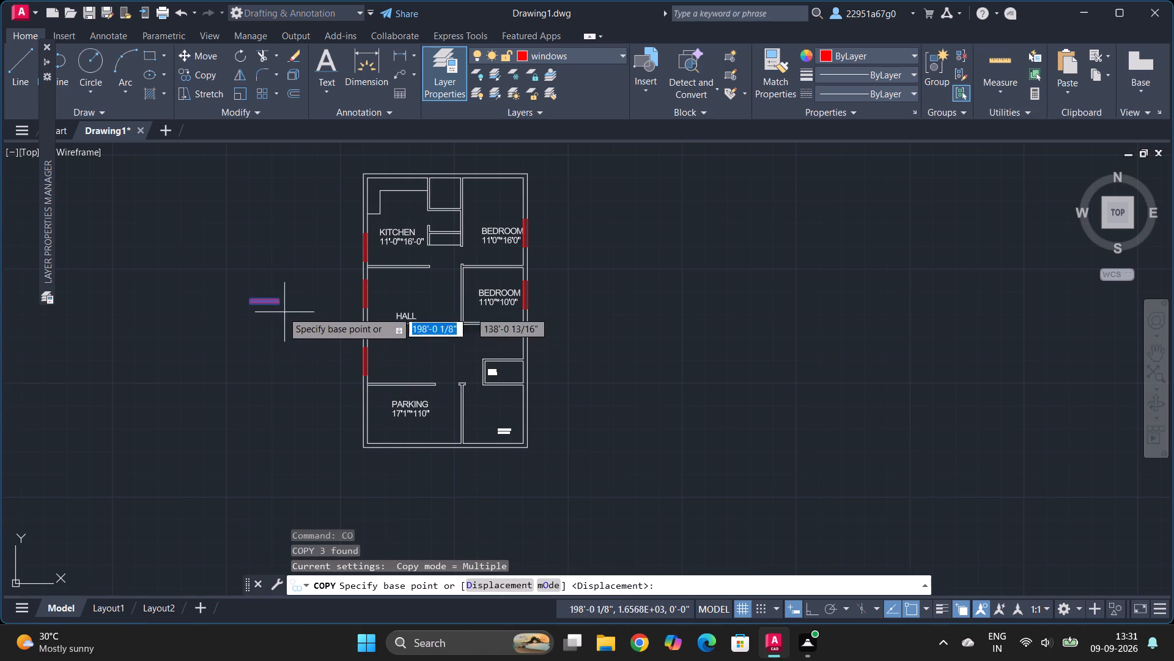
{"action": "left_click", "coordinate": [260, 305]}
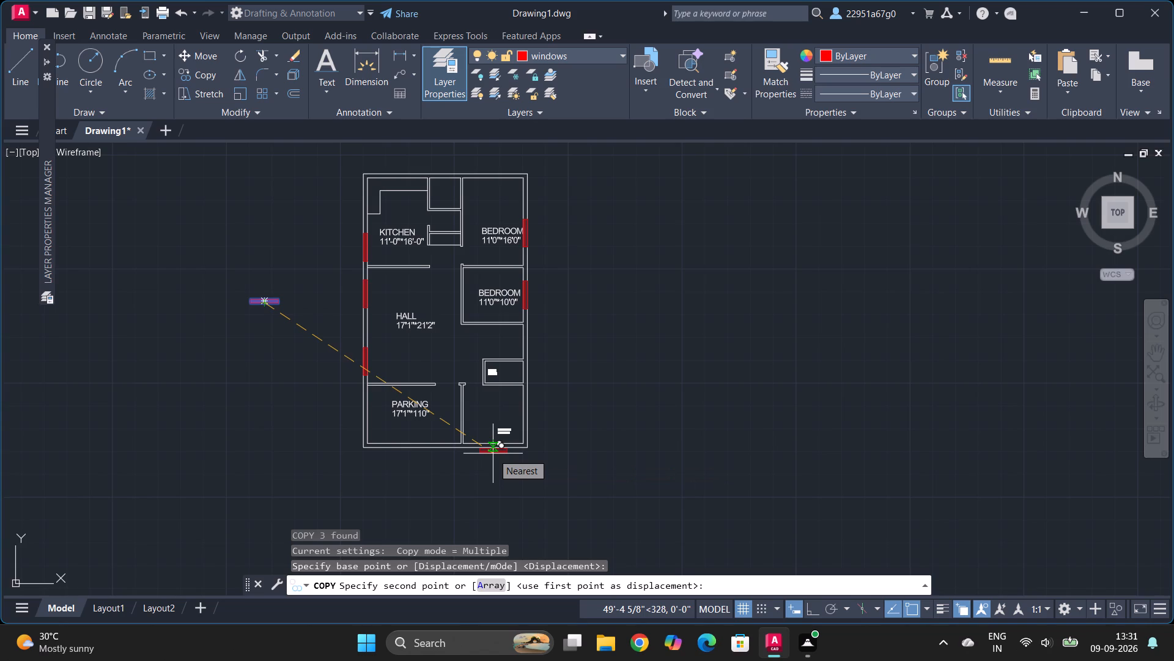
{"action": "scroll", "coordinate": [500, 447], "scroll_direction": "up", "scroll_amount": 2, "text": "ctrl"}
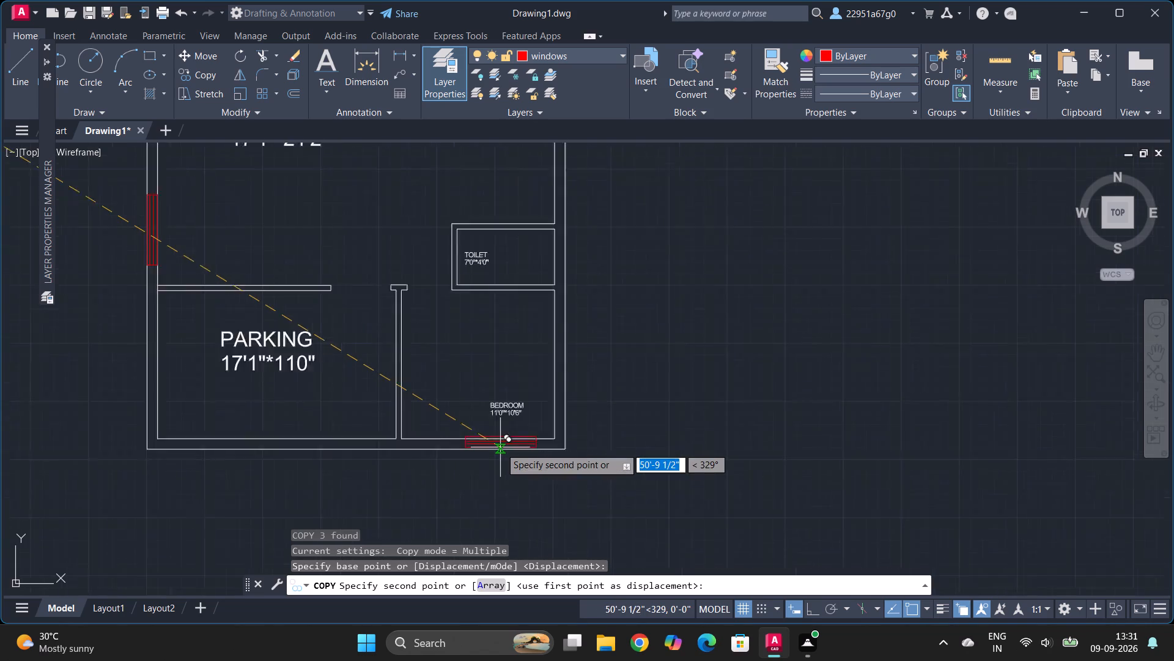
{"action": "scroll", "coordinate": [500, 447], "scroll_direction": "up", "scroll_amount": 2, "text": "ctrl"}
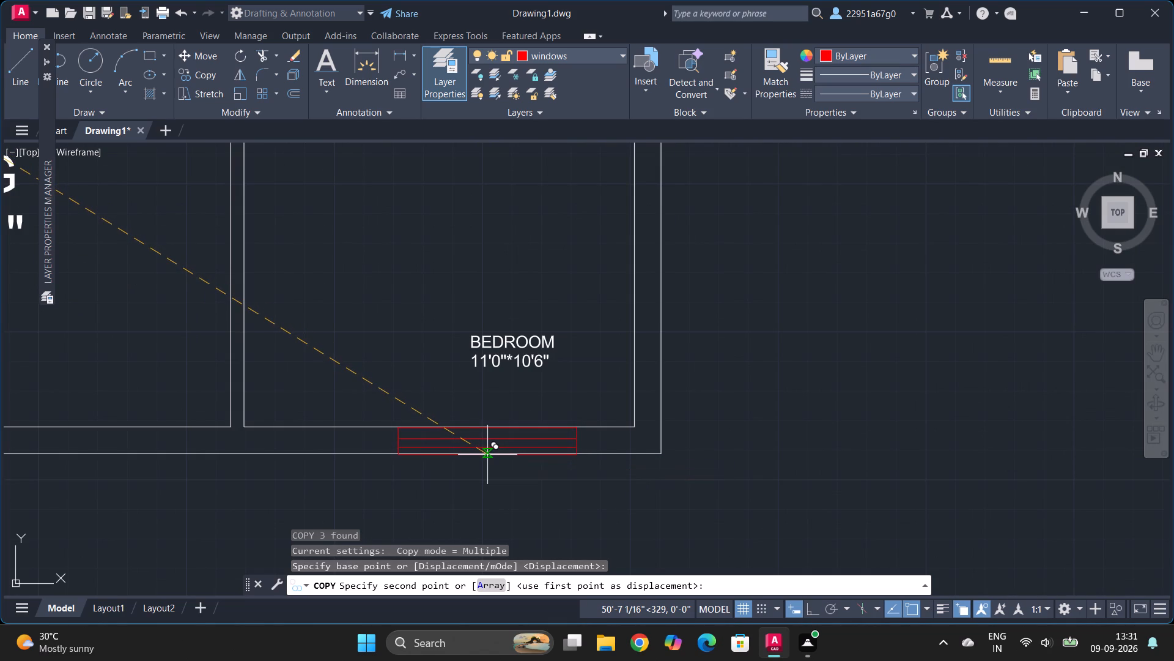
{"action": "left_click", "coordinate": [487, 455]}
{"action": "scroll", "coordinate": [637, 331], "scroll_direction": "down", "scroll_amount": 4, "text": "ctrl"}
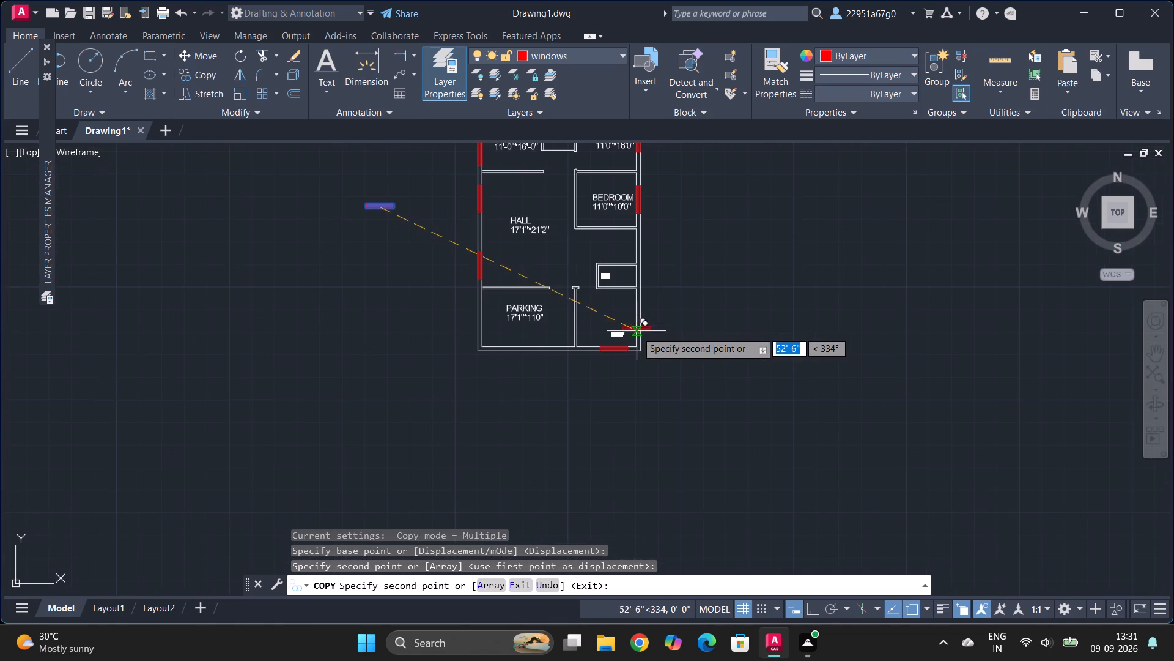
{"action": "key", "text": "Escape"}
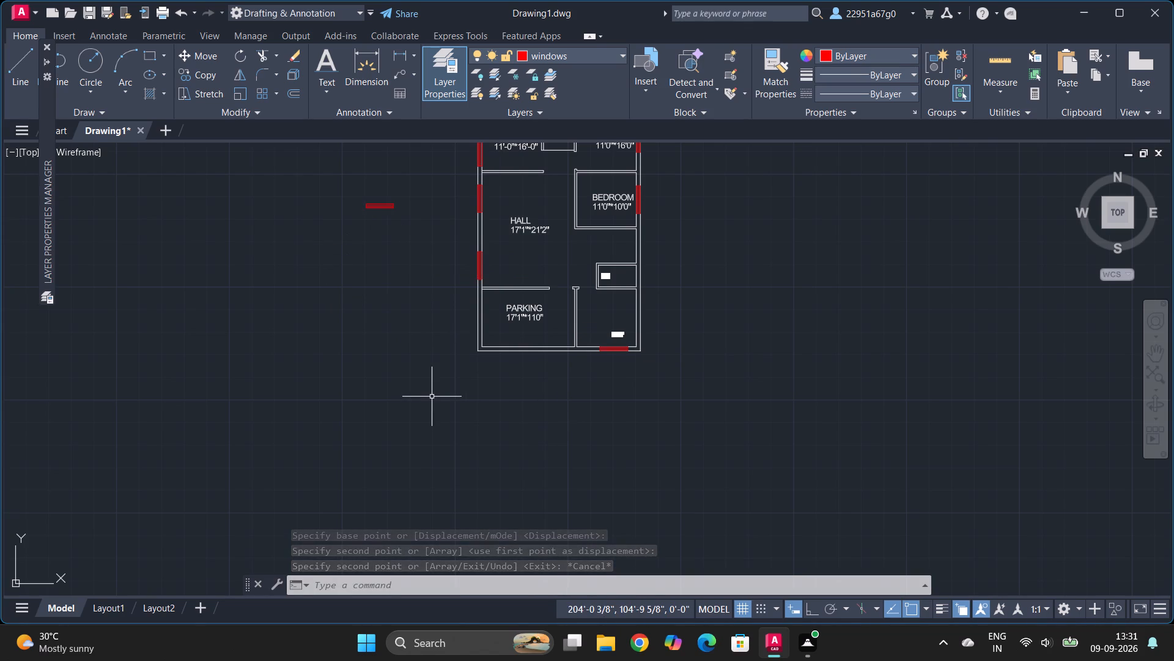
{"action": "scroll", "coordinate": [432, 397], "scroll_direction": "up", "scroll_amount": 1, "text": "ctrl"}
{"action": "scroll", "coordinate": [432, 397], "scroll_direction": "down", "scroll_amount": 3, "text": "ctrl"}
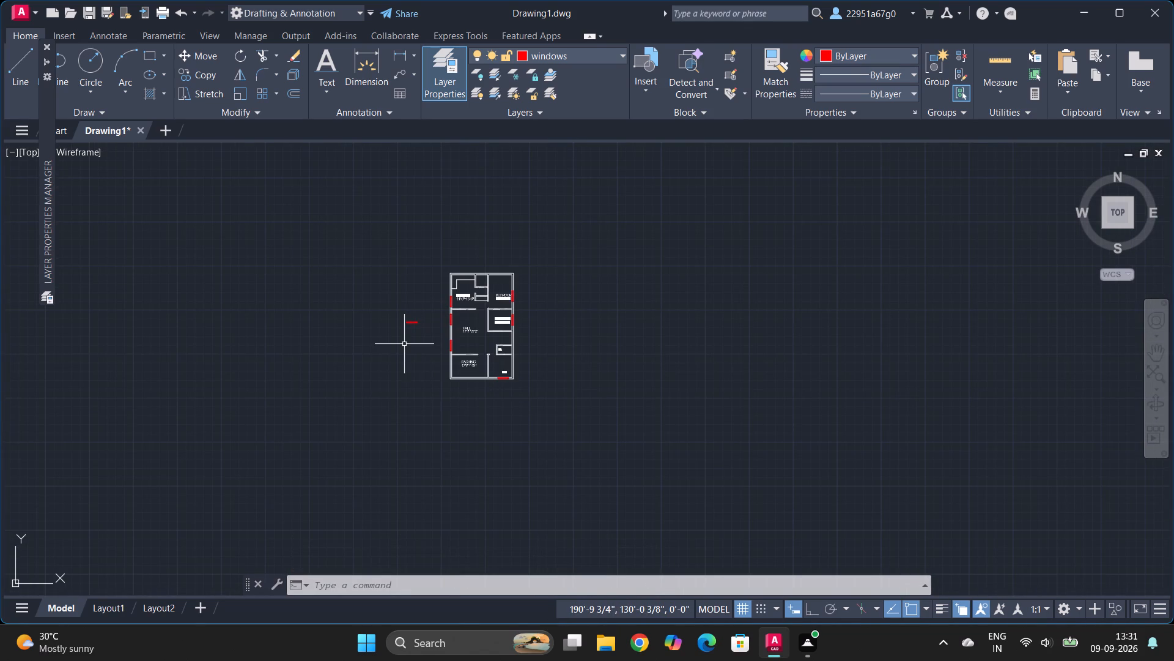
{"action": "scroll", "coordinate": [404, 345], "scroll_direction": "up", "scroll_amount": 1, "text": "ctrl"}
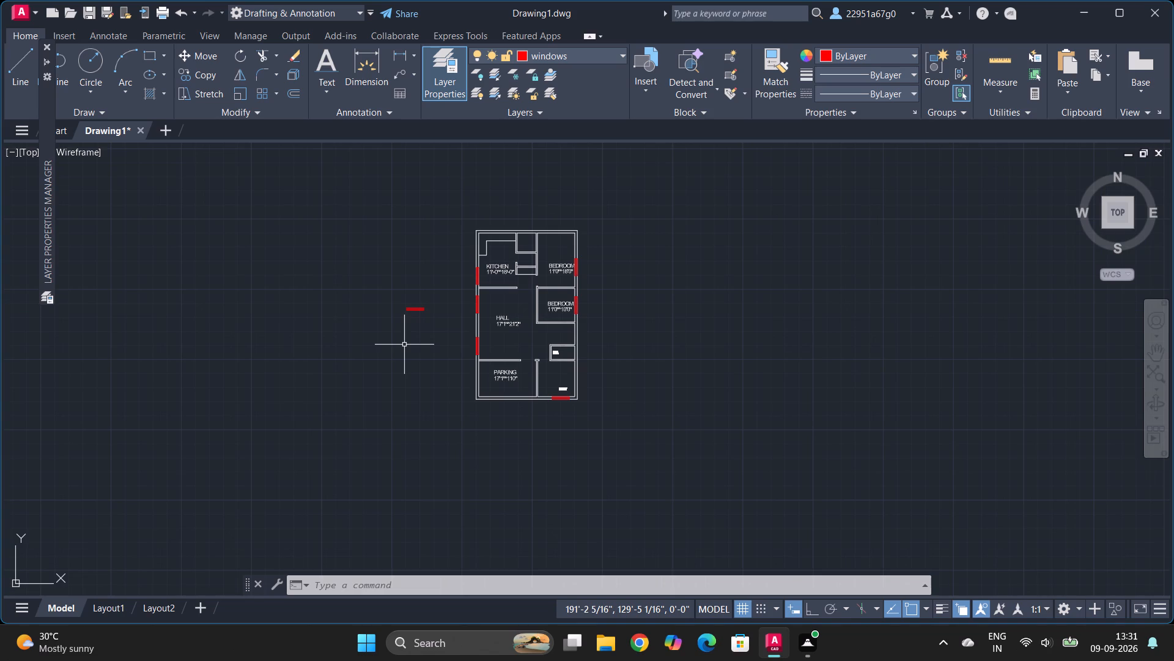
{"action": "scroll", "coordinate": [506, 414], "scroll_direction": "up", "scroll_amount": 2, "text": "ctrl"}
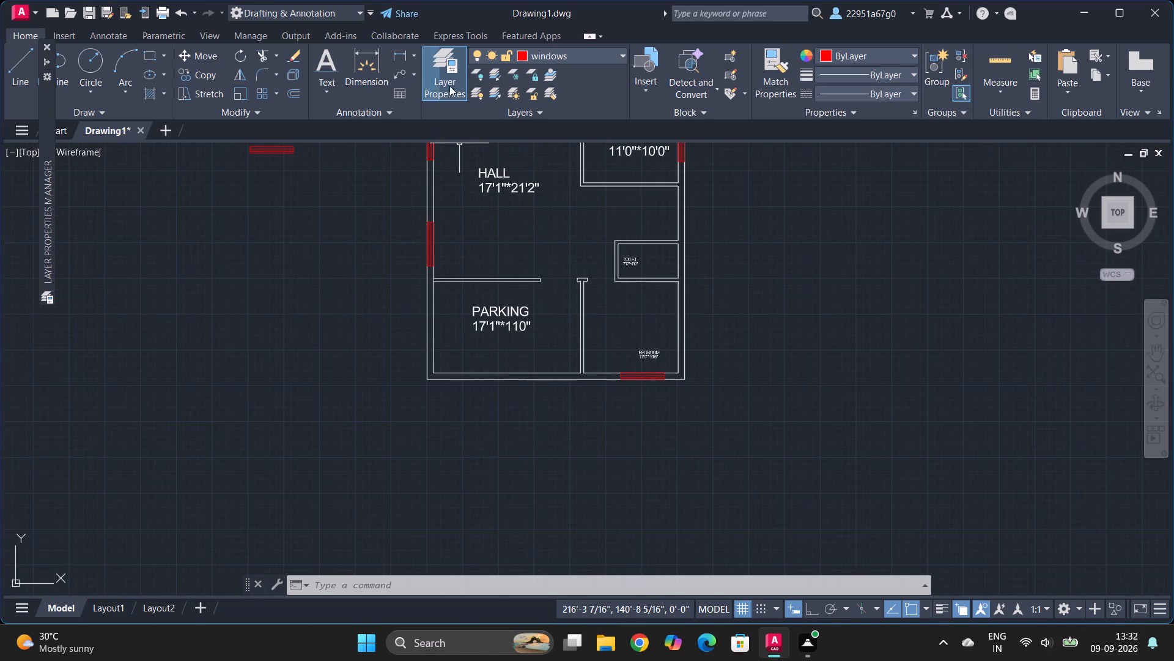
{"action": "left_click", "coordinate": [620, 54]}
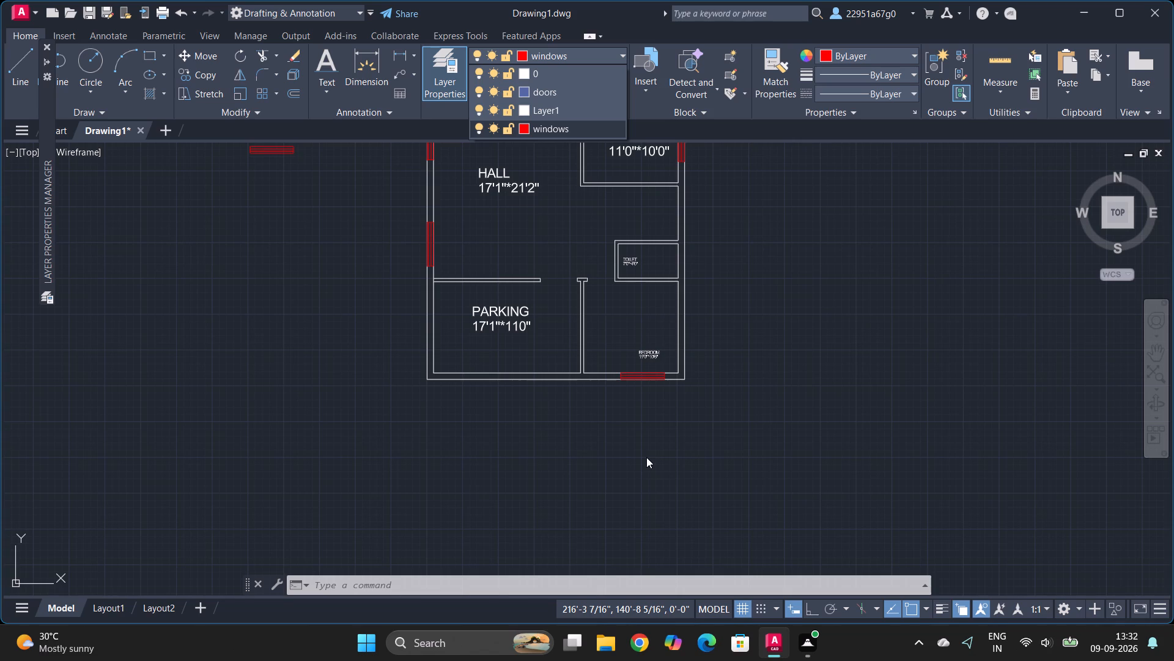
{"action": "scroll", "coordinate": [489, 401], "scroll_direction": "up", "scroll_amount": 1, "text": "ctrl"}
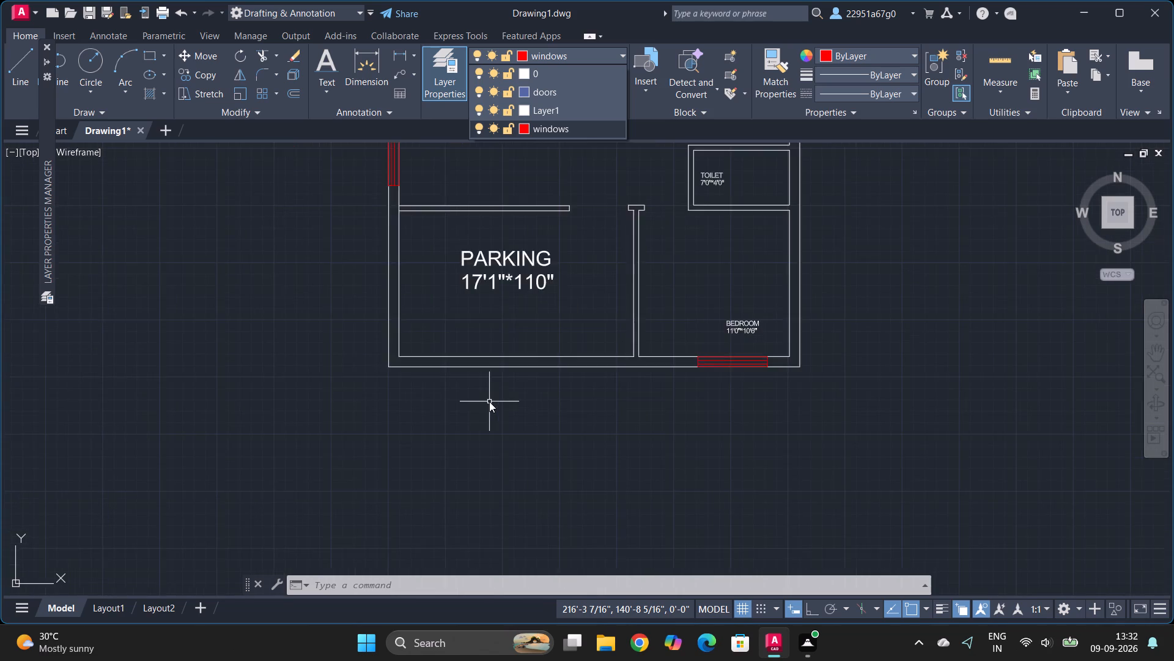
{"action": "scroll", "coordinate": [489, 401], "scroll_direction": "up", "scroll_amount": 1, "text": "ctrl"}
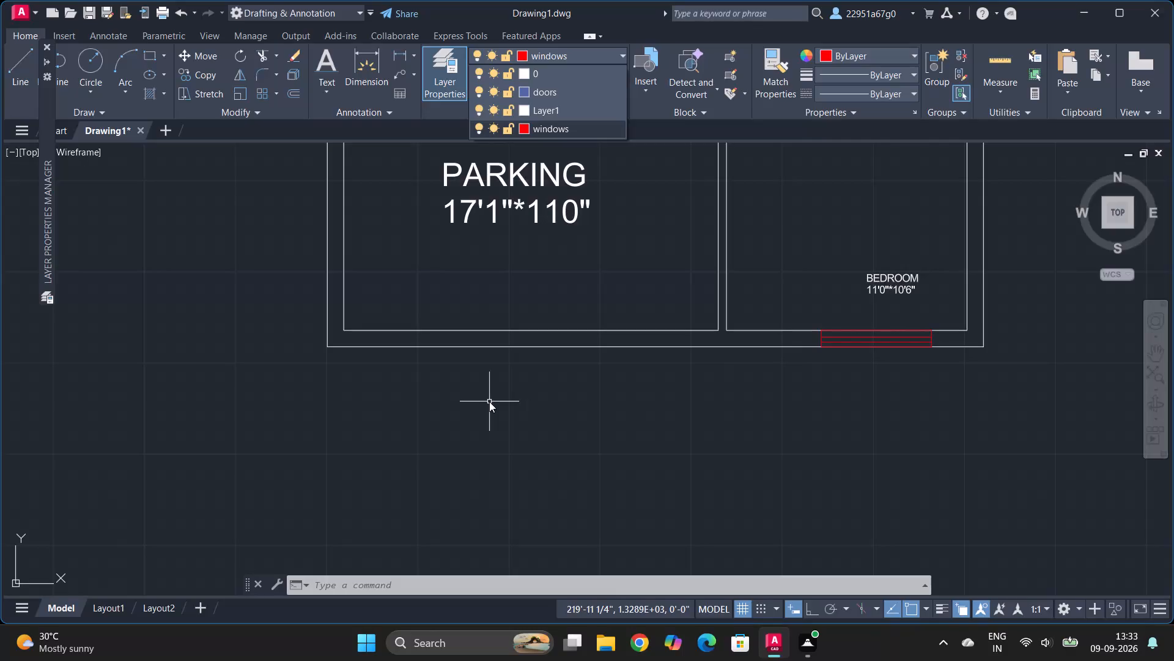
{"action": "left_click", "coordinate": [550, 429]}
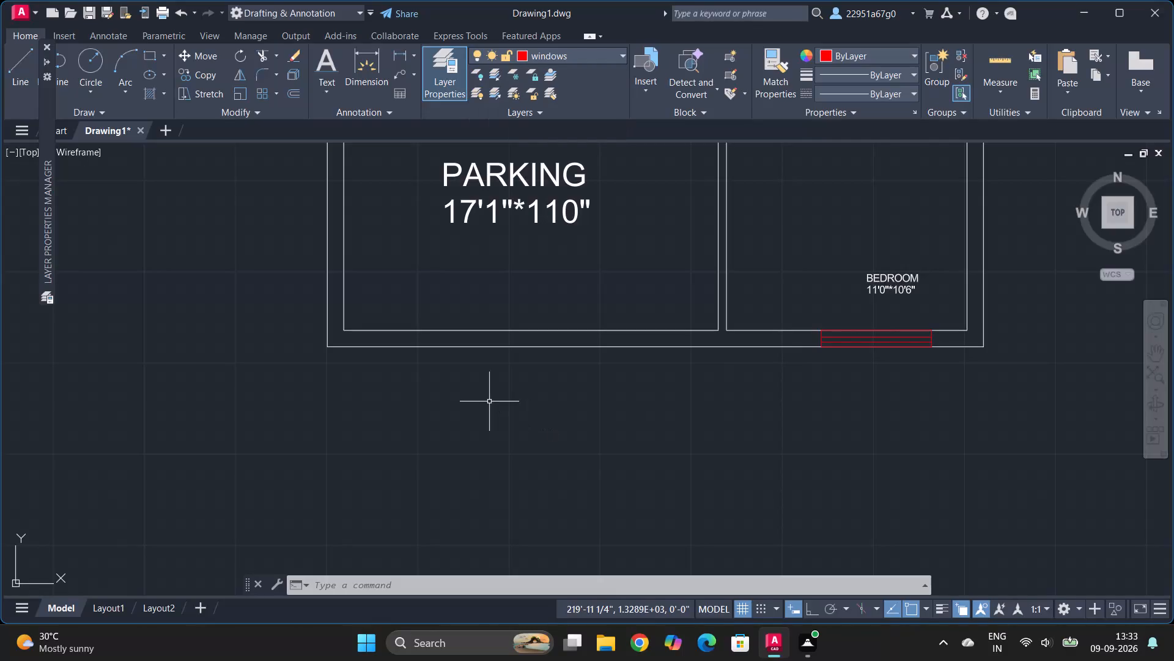
Copy the horizontal spare window, from its north edge's midpoint, onto the outer north wall line of the kitchen and end copying.
{"action": "scroll", "coordinate": [555, 365], "scroll_direction": "down", "scroll_amount": 3, "text": "ctrl"}
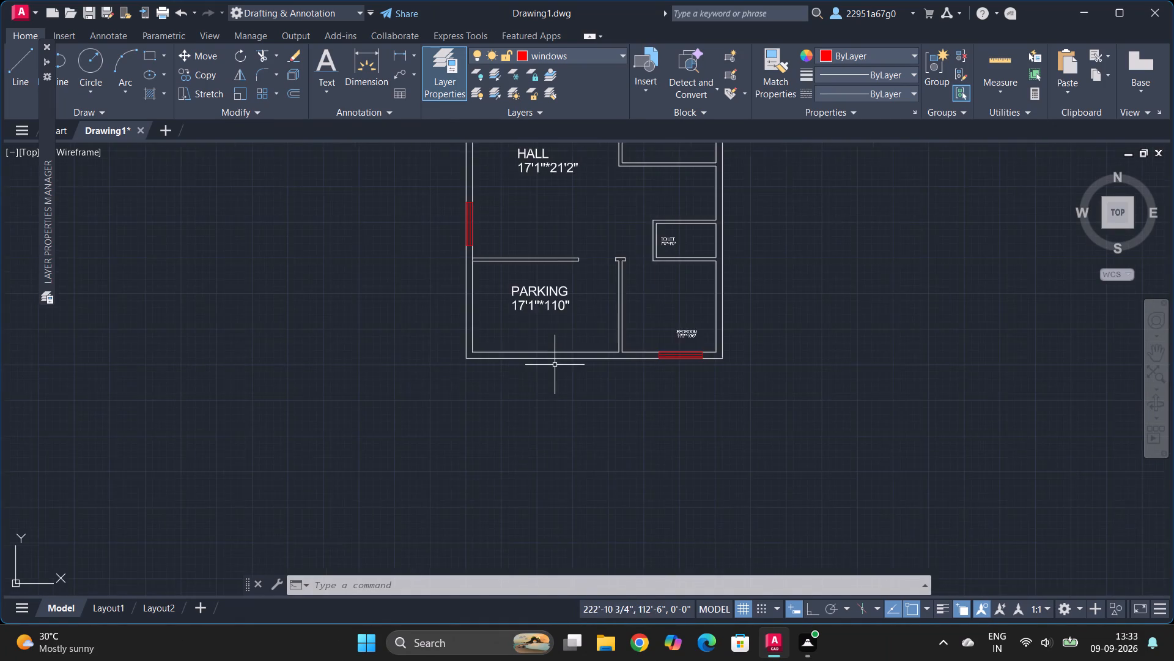
{"action": "scroll", "coordinate": [550, 222], "scroll_direction": "down", "scroll_amount": 2, "text": "ctrl"}
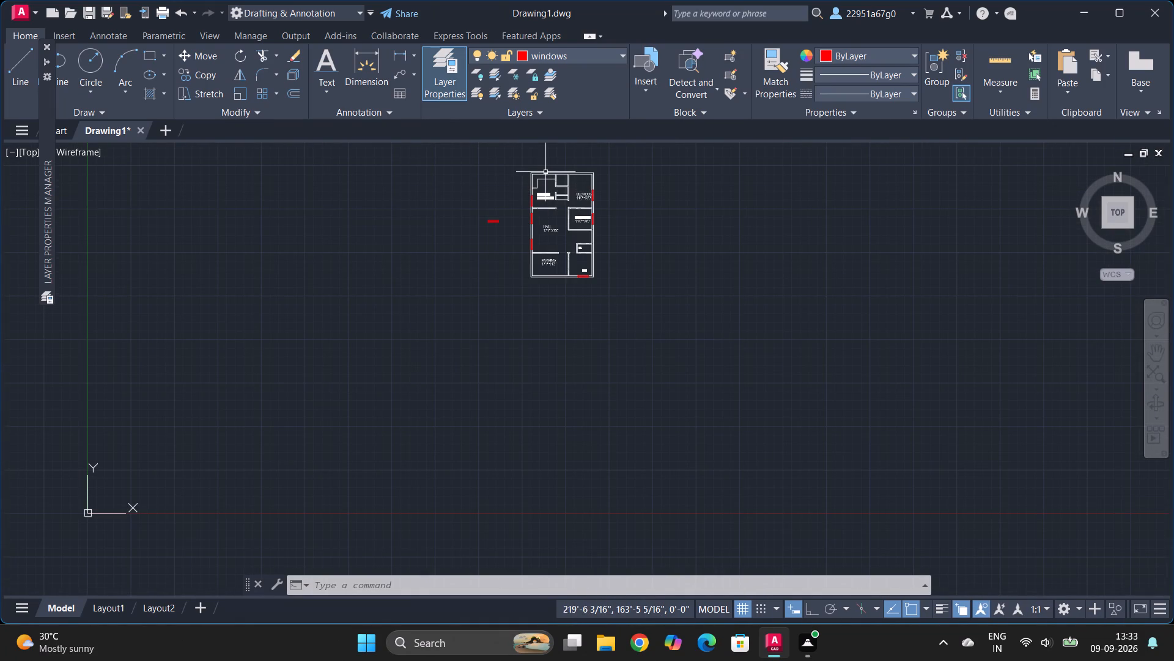
{"action": "scroll", "coordinate": [530, 200], "scroll_direction": "up", "scroll_amount": 2, "text": "ctrl"}
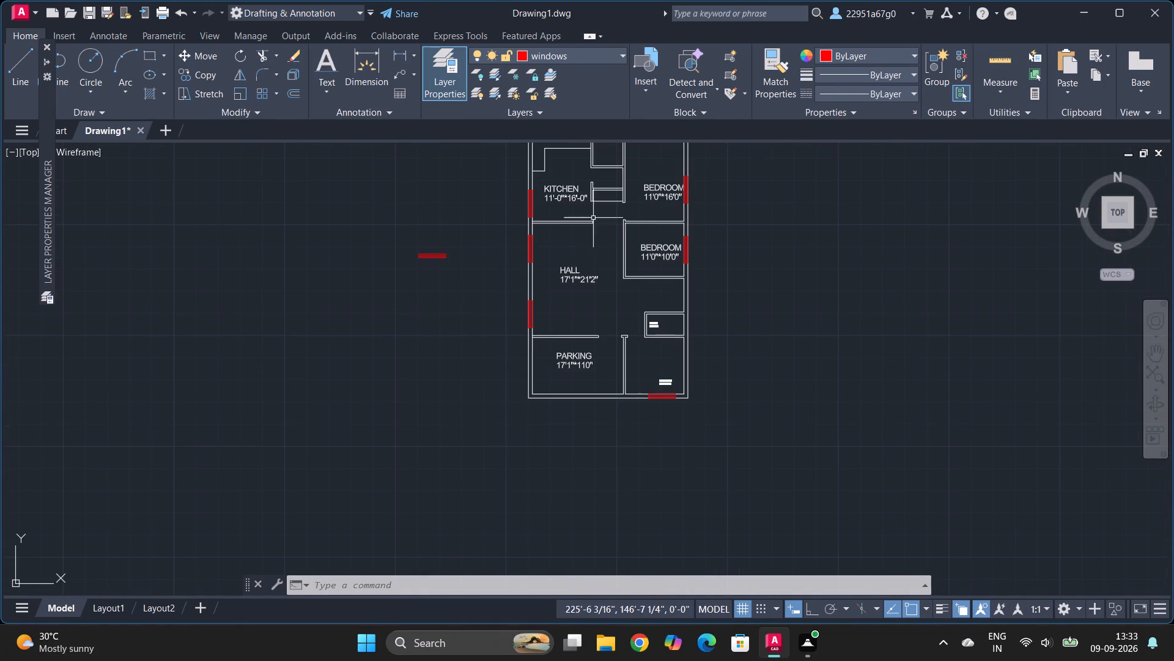
{"action": "scroll", "coordinate": [604, 225], "scroll_direction": "up", "scroll_amount": 3, "text": "ctrl"}
{"action": "scroll", "coordinate": [421, 263], "scroll_direction": "down", "scroll_amount": 3, "text": "ctrl"}
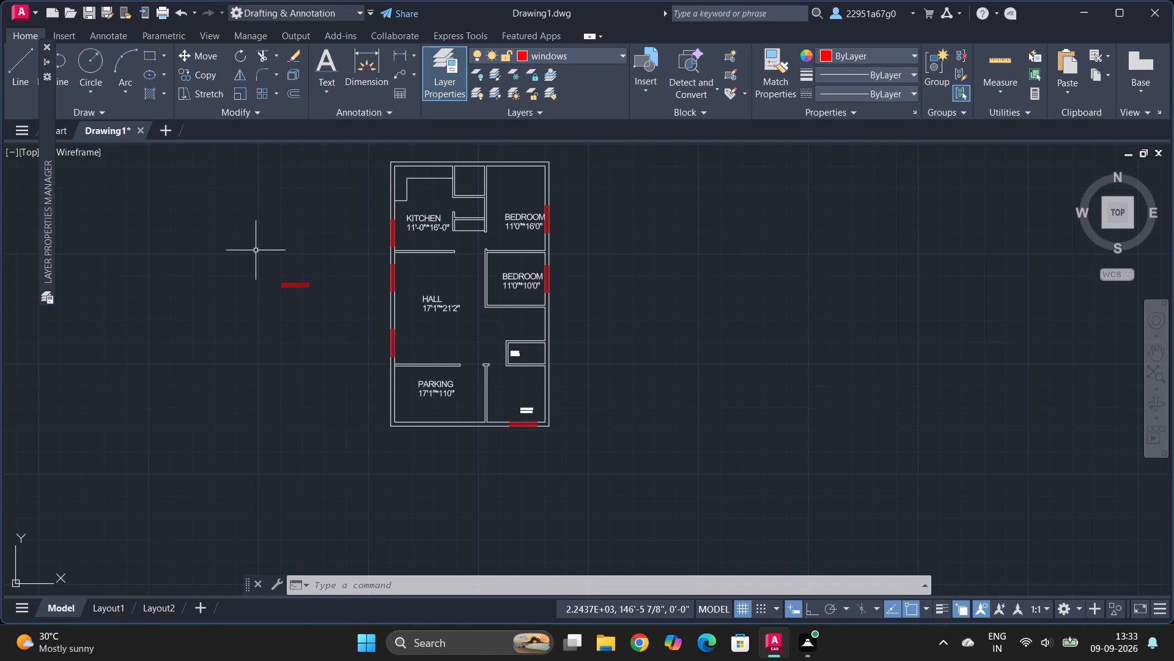
{"action": "left_click_drag", "start_coordinate": [261, 262], "coordinate": [360, 377]}
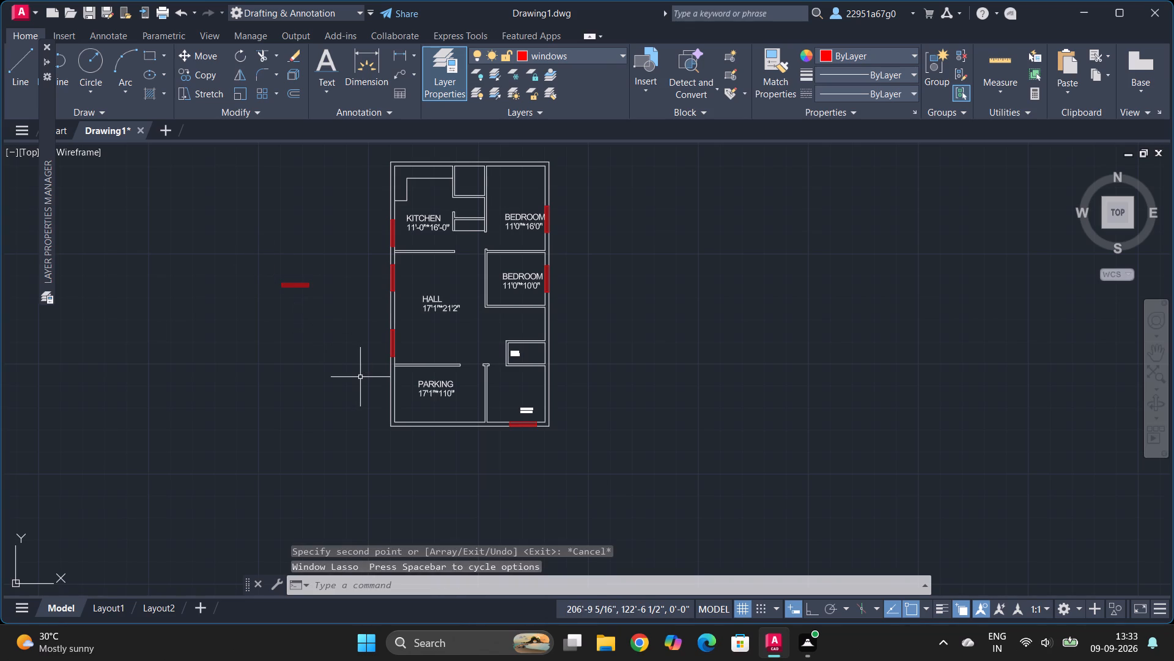
{"action": "left_click", "coordinate": [230, 211]}
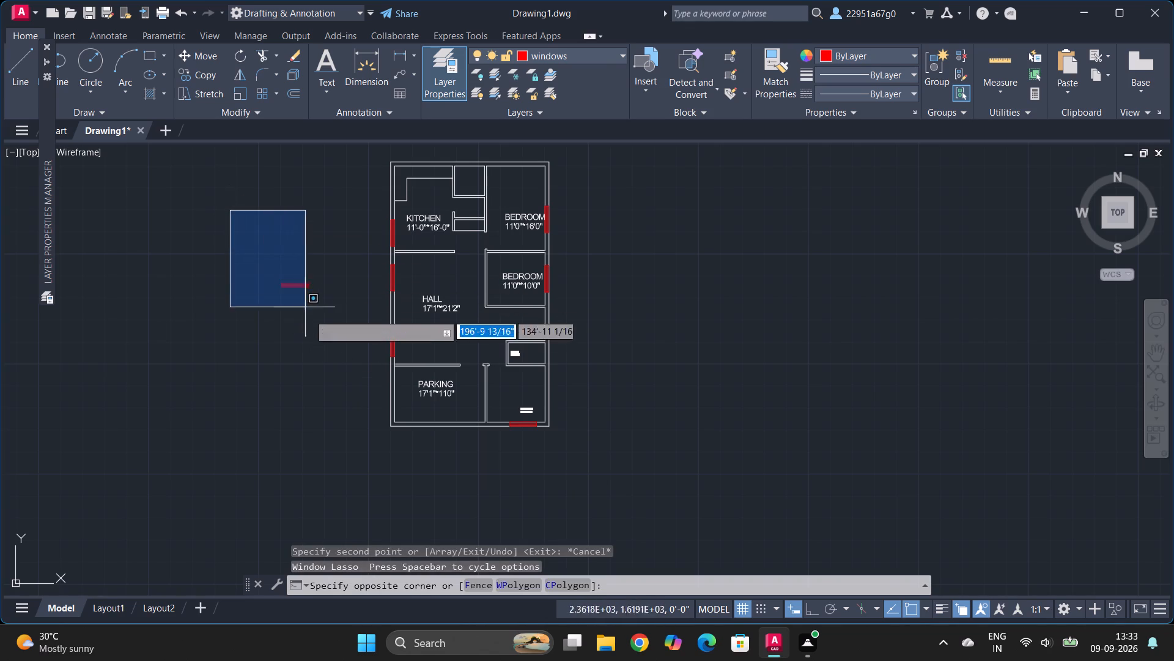
{"action": "left_click", "coordinate": [319, 335]}
{"action": "type", "text": "co"}
{"action": "key", "text": "Return"}
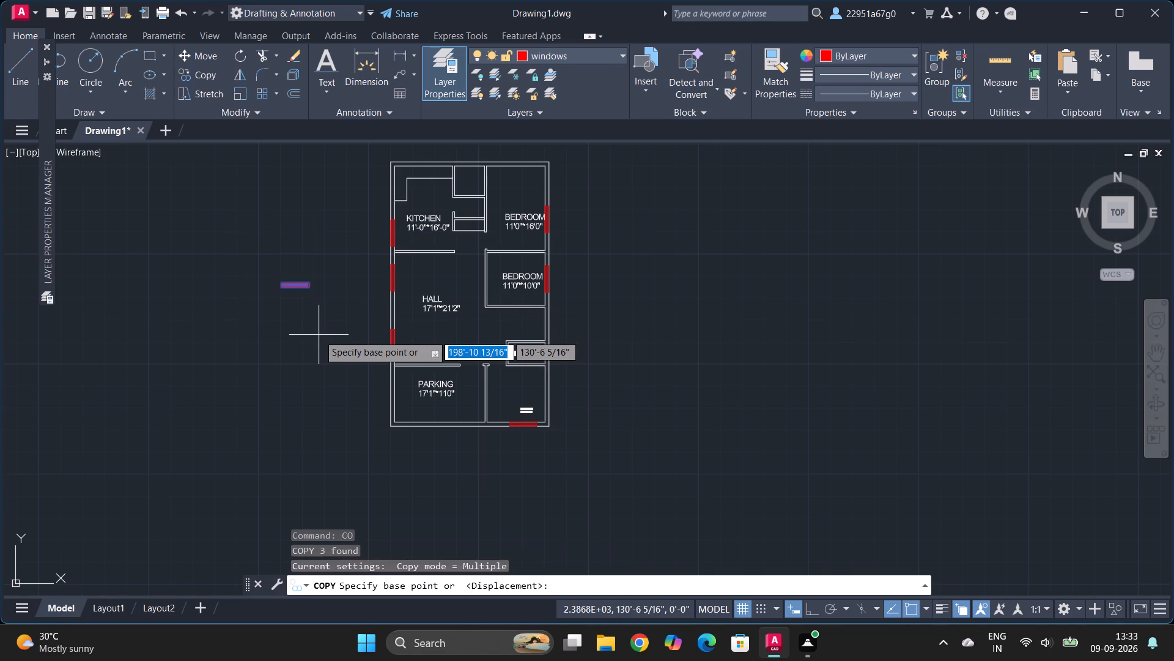
{"action": "left_click", "coordinate": [296, 281]}
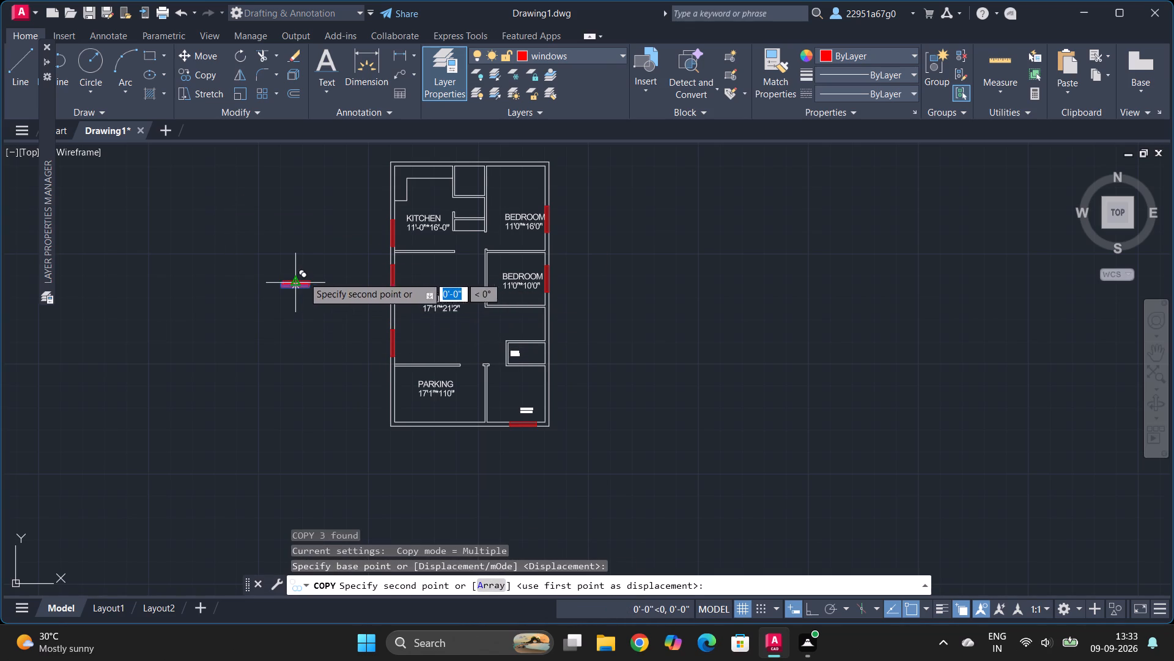
{"action": "scroll", "coordinate": [447, 166], "scroll_direction": "up", "scroll_amount": 2, "text": "ctrl"}
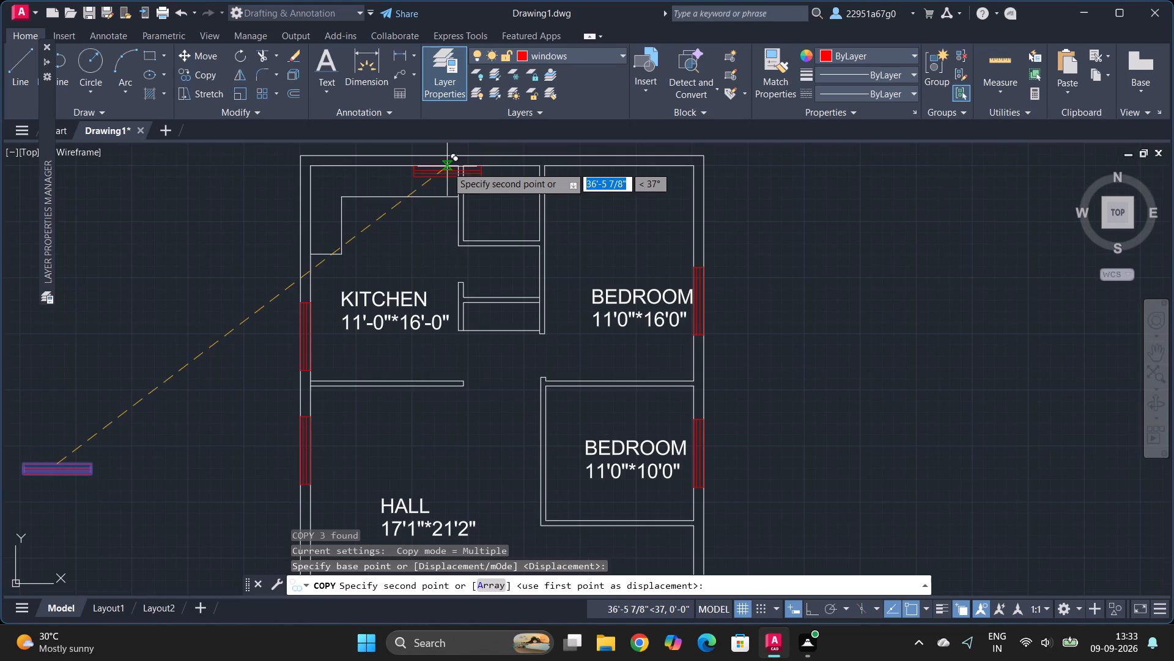
{"action": "scroll", "coordinate": [391, 154], "scroll_direction": "up", "scroll_amount": 4, "text": "ctrl"}
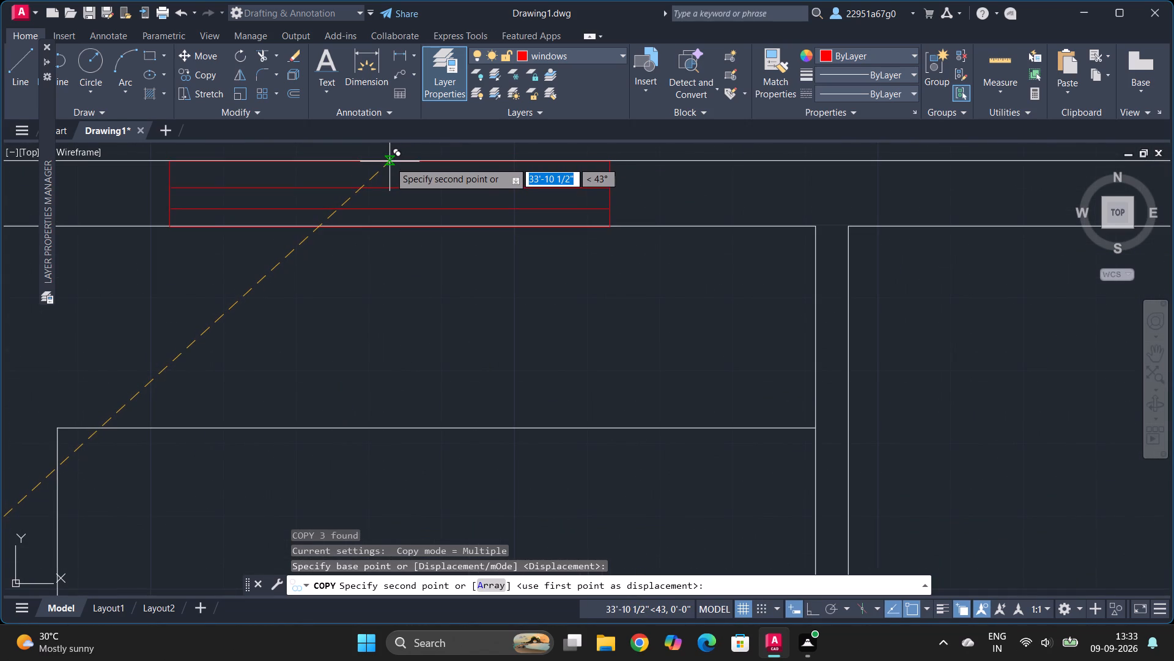
{"action": "left_click", "coordinate": [390, 161]}
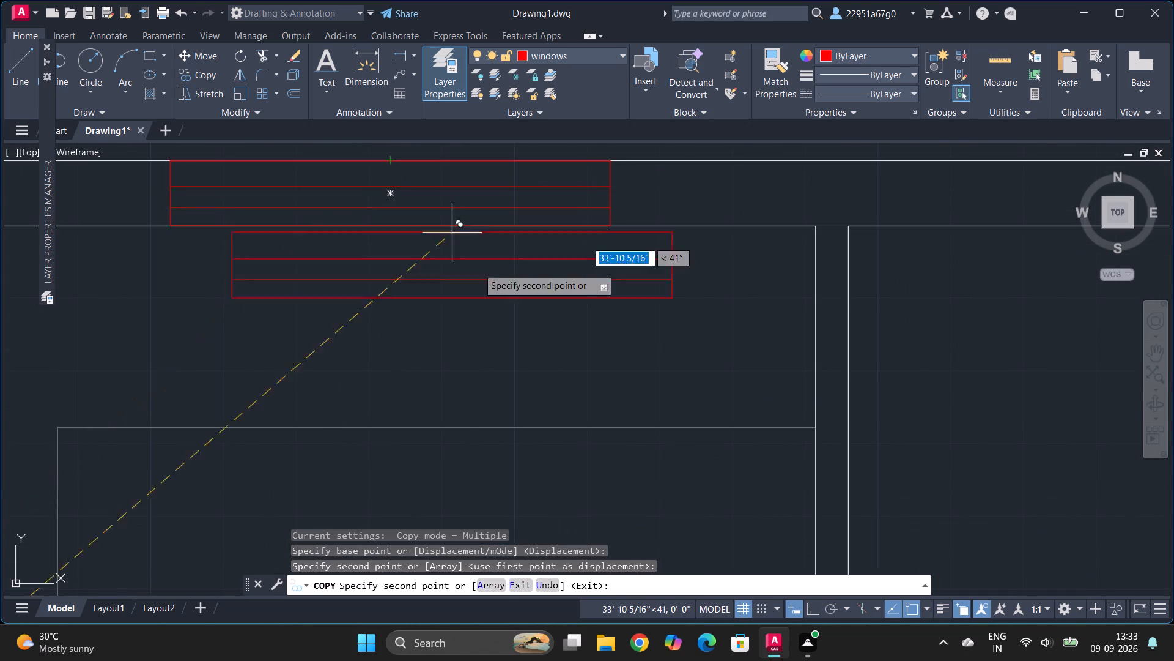
{"action": "key", "text": "Escape"}
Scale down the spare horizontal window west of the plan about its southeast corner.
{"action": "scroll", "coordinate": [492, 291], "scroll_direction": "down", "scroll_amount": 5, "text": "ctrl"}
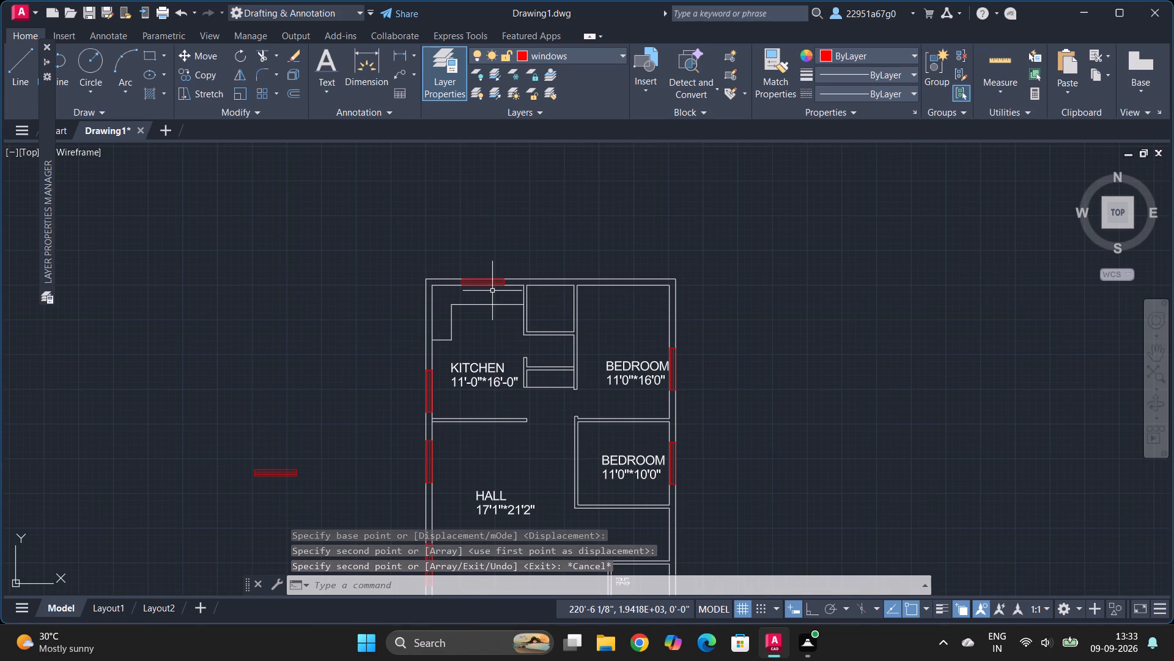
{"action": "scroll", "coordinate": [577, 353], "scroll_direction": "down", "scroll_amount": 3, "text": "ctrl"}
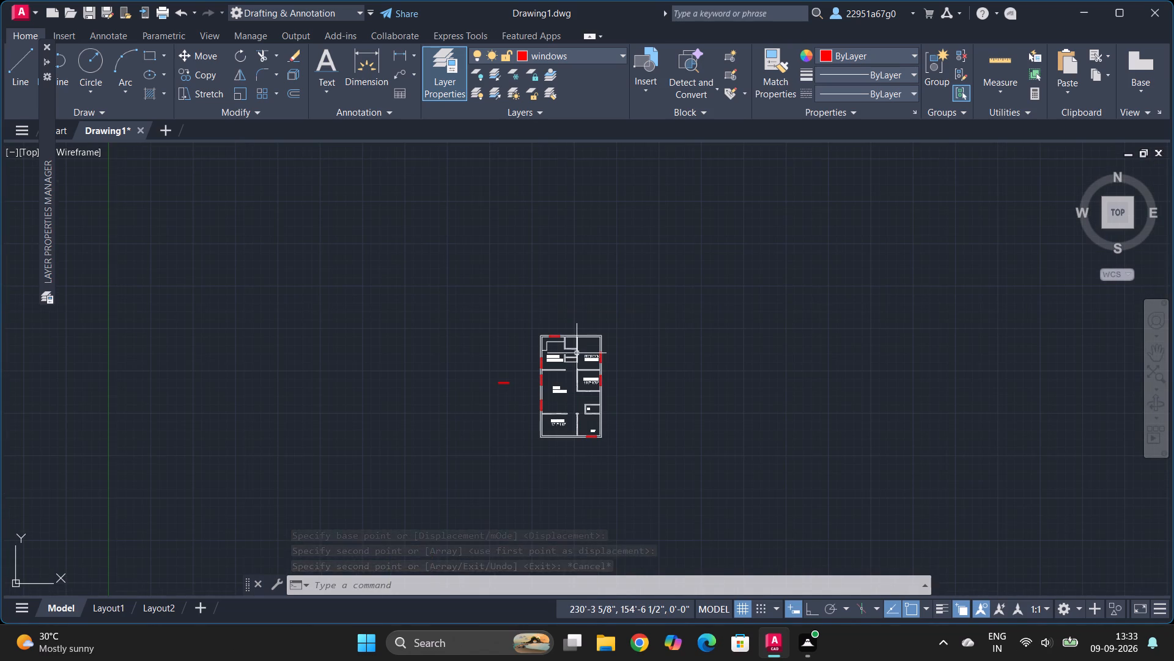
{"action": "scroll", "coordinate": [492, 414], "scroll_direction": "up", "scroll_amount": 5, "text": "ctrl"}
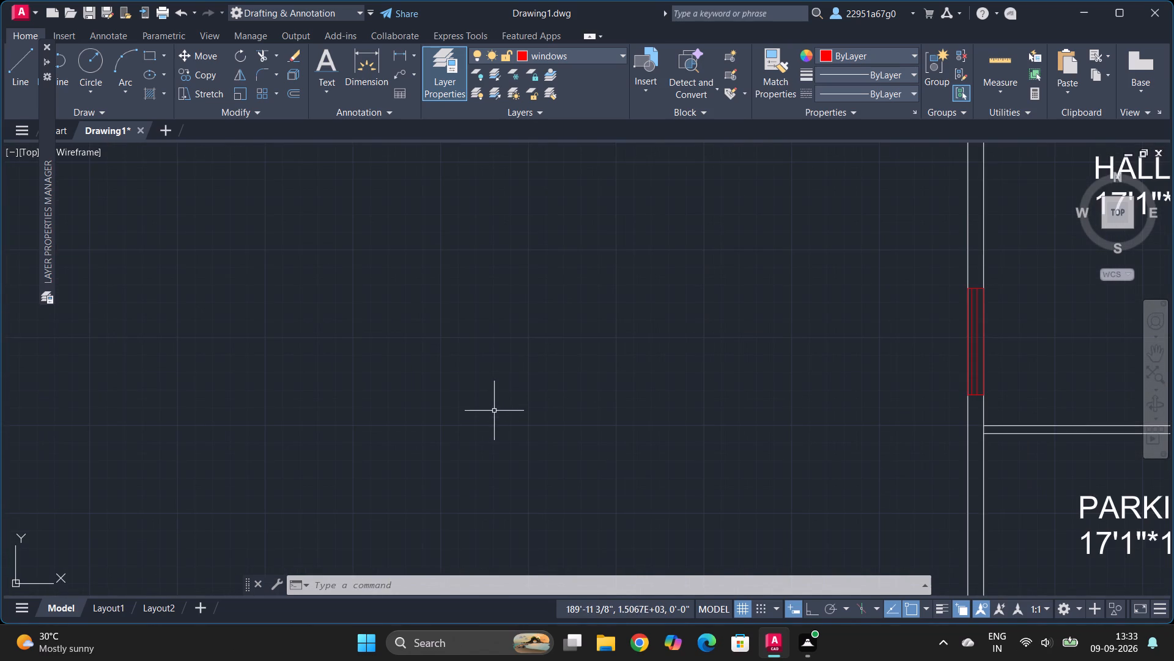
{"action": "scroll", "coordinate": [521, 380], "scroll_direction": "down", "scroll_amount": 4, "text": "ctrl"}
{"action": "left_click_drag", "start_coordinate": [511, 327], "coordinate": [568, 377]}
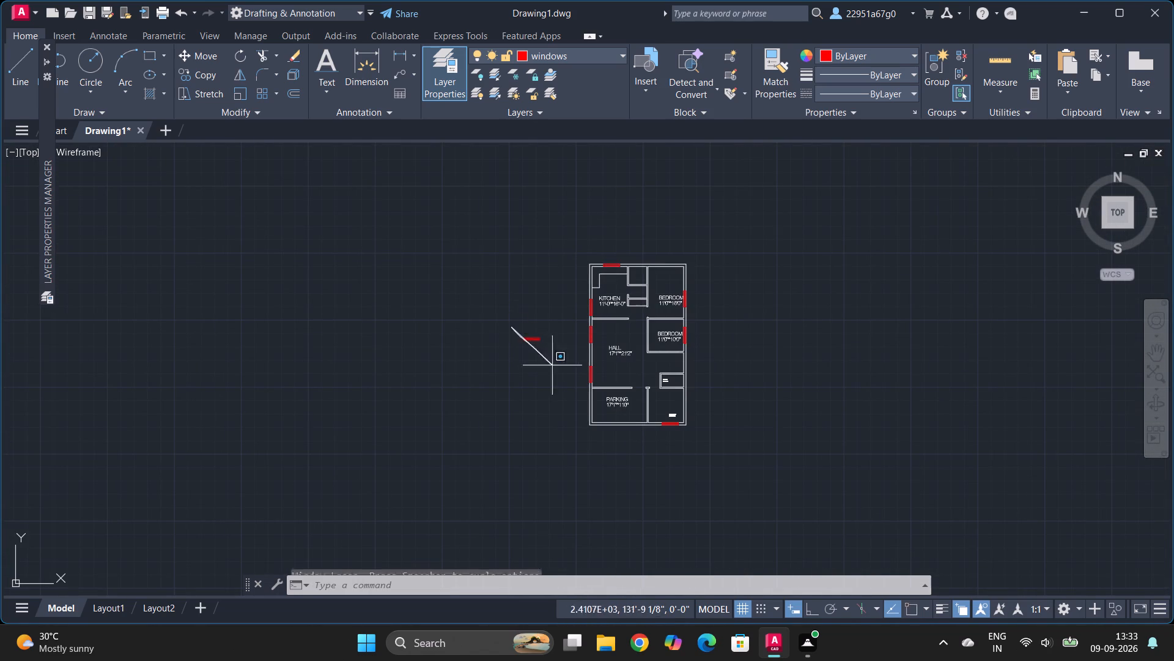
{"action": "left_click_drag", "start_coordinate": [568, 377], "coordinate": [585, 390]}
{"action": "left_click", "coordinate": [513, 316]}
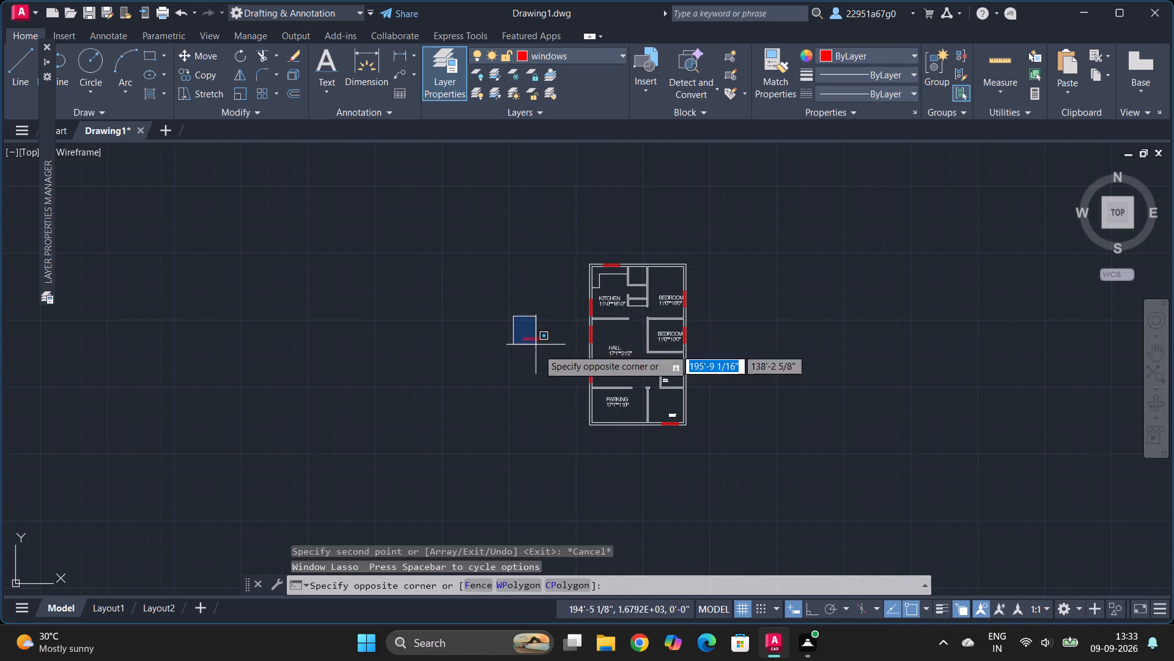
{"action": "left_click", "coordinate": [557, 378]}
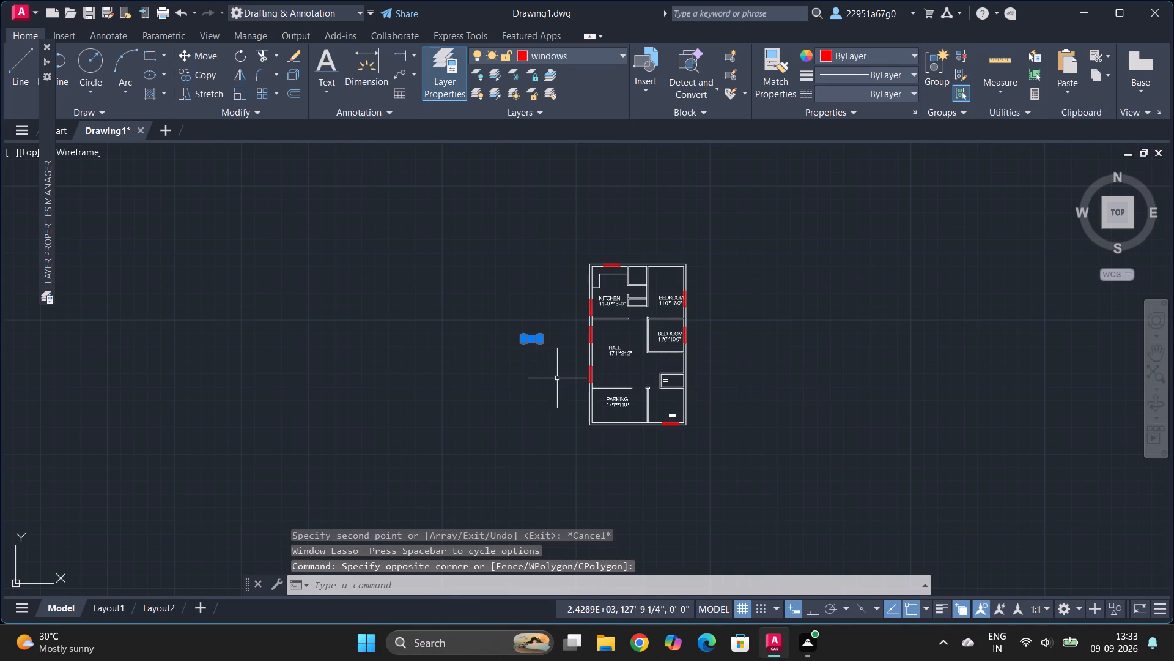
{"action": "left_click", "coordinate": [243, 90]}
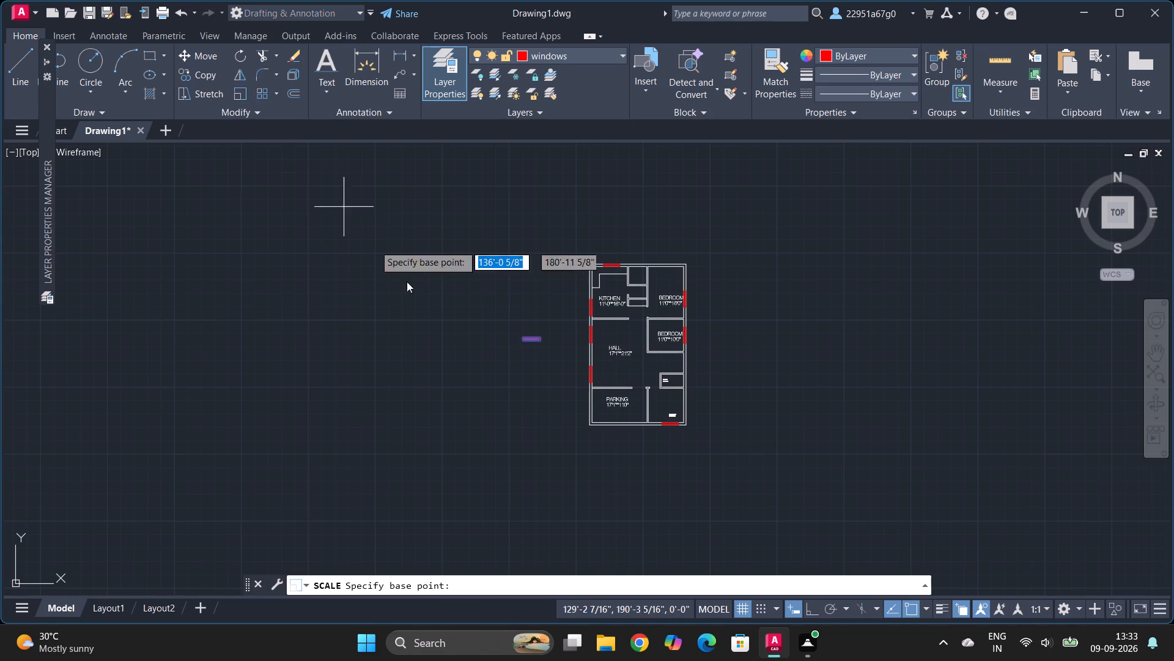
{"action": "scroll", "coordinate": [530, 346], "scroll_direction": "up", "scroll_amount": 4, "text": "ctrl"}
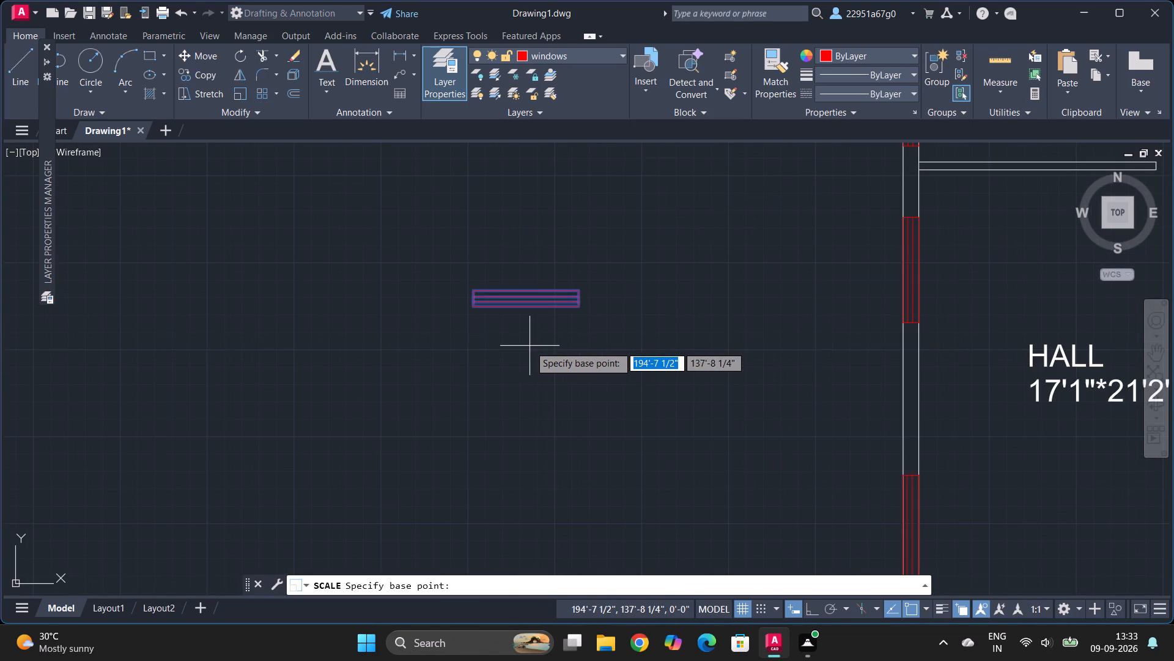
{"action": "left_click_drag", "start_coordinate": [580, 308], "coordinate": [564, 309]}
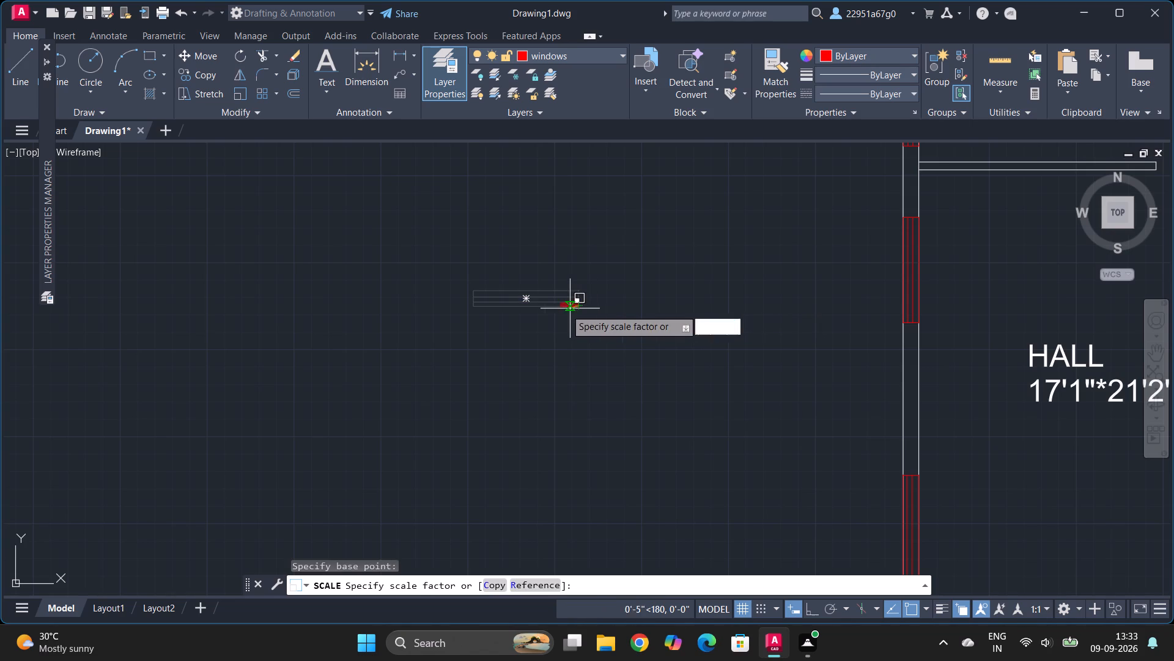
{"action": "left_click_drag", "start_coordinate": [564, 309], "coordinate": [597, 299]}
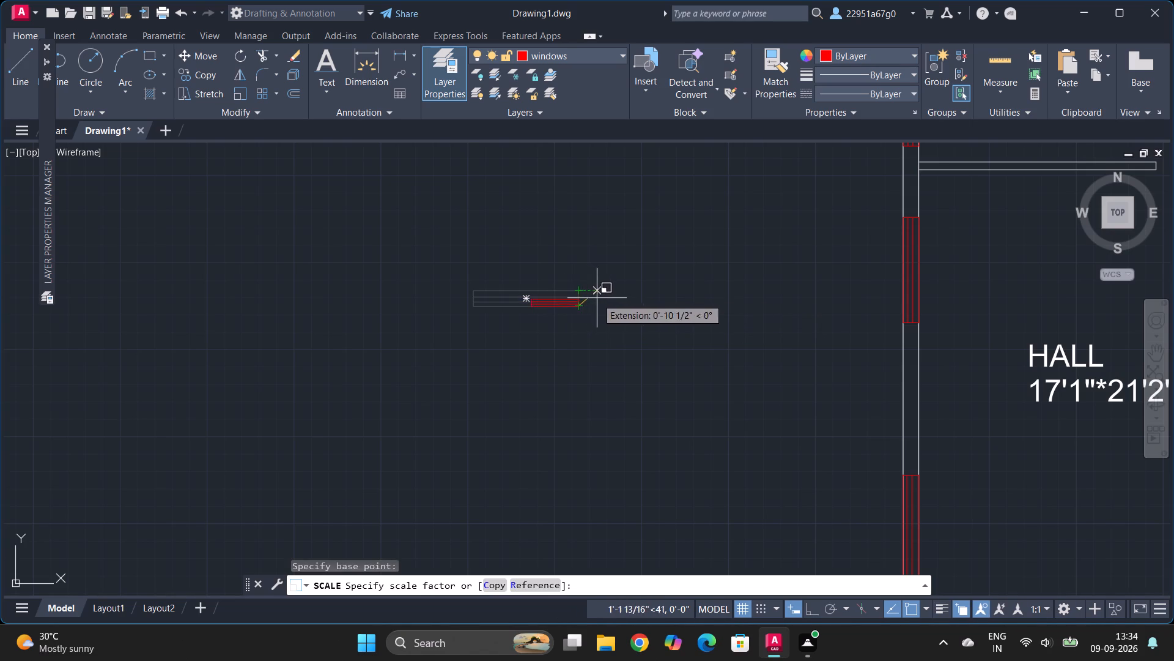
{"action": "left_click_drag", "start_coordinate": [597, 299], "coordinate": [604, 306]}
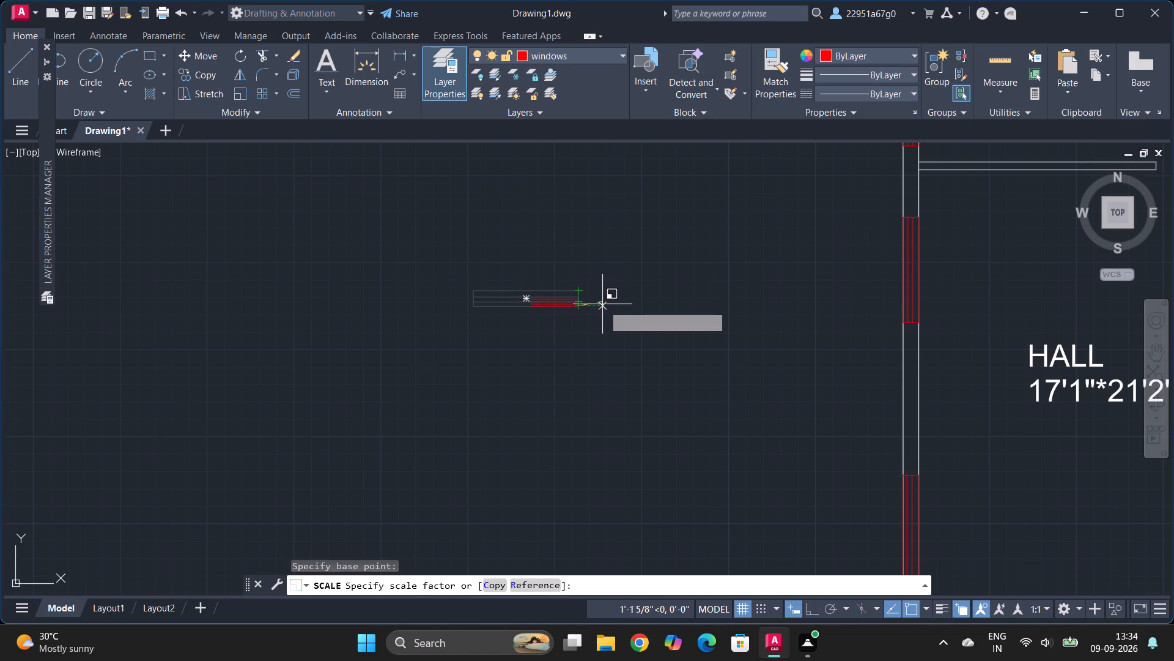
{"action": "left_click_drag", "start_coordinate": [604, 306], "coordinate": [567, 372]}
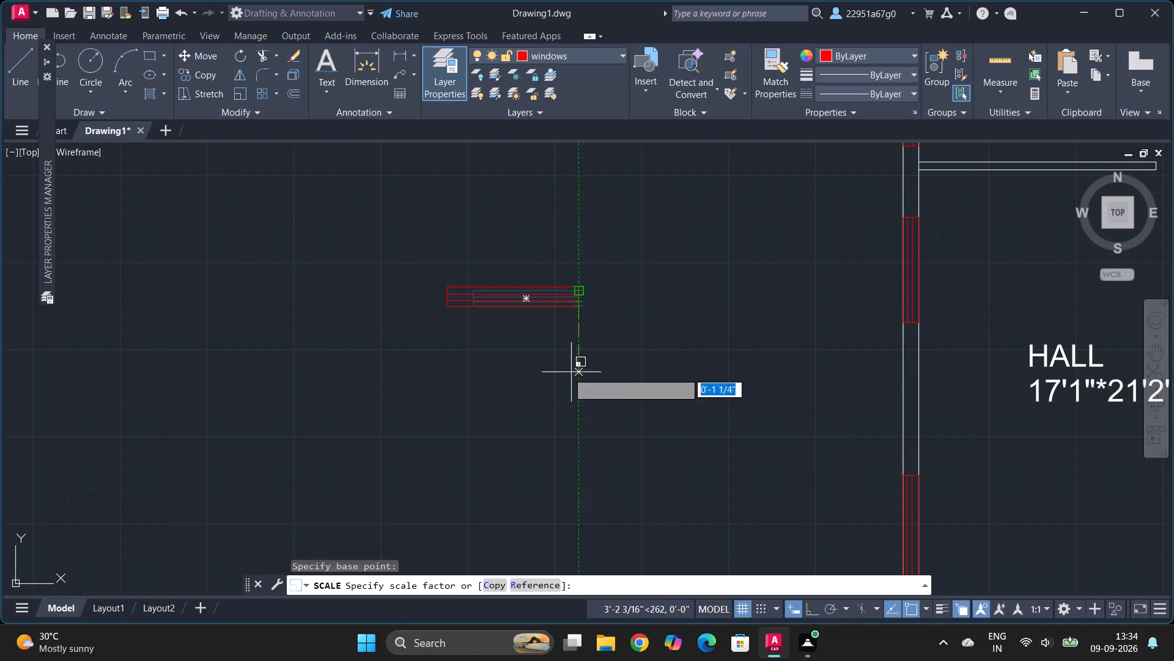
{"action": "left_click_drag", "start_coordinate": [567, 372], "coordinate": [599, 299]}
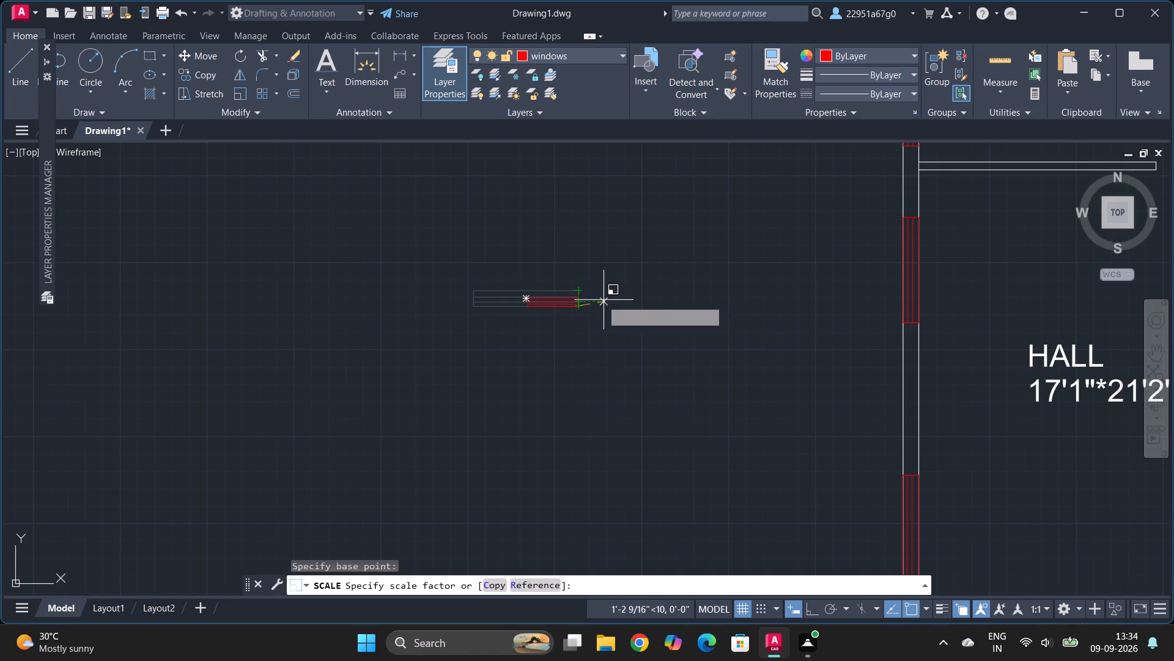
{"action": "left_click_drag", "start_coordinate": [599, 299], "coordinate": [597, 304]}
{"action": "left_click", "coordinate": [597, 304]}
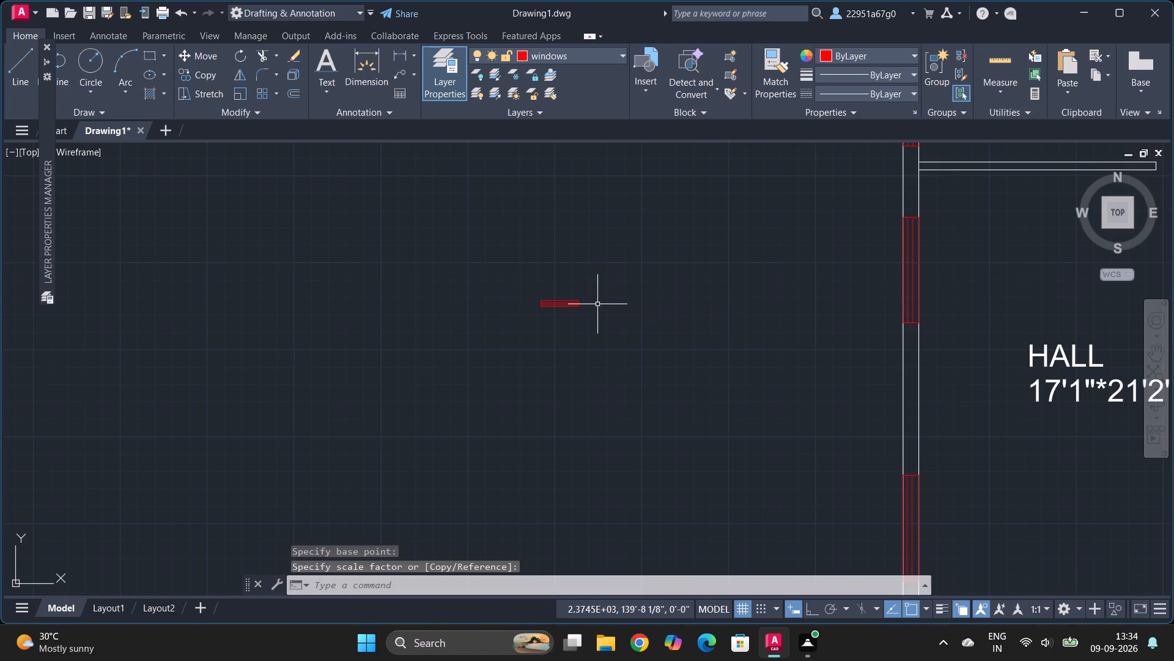
Erase the spare window west of the plan.
{"action": "left_click_drag", "start_coordinate": [513, 277], "coordinate": [615, 351]}
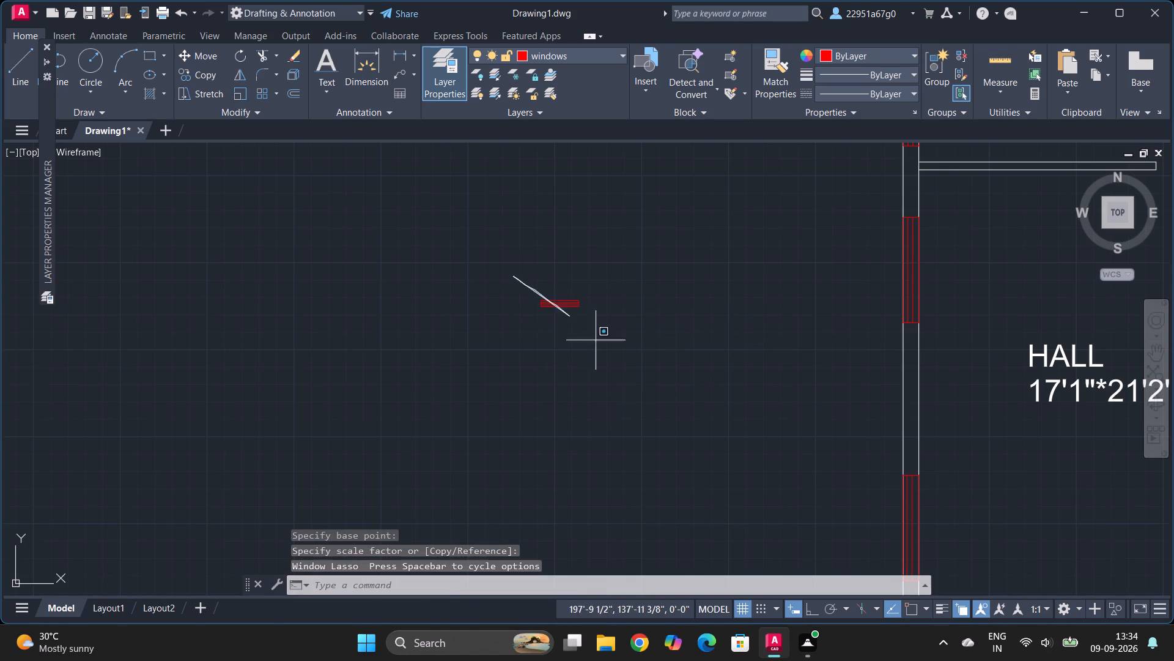
{"action": "left_click_drag", "start_coordinate": [615, 351], "coordinate": [654, 375]}
{"action": "left_click", "coordinate": [654, 375]}
{"action": "left_click", "coordinate": [471, 196]}
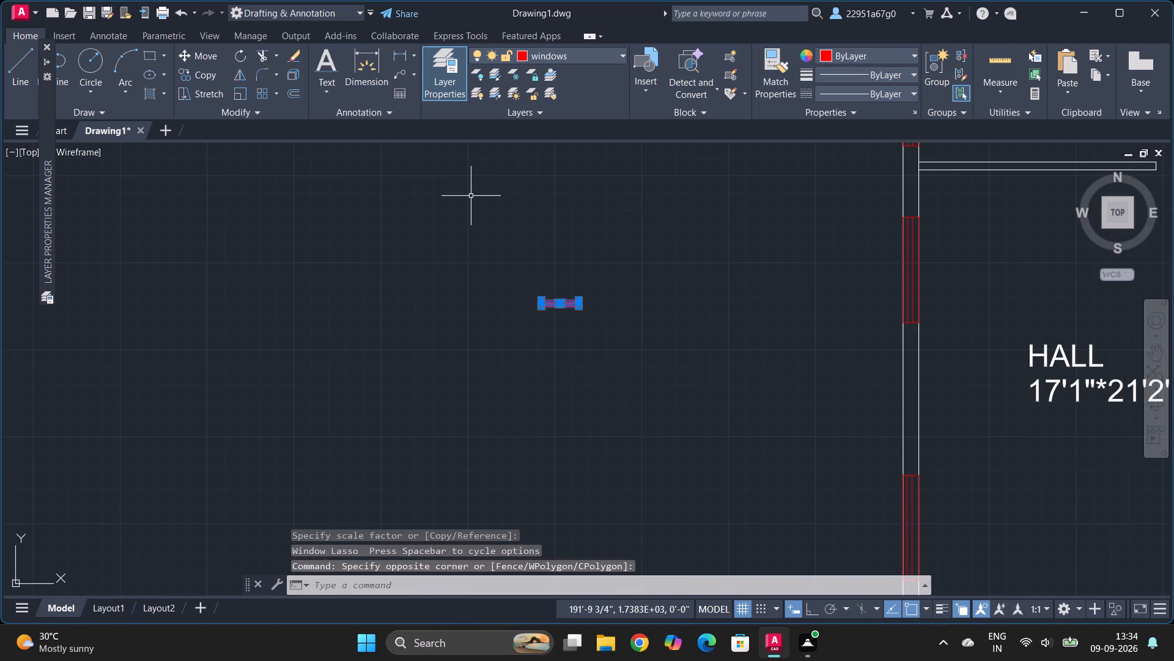
{"action": "key", "text": "Delete"}
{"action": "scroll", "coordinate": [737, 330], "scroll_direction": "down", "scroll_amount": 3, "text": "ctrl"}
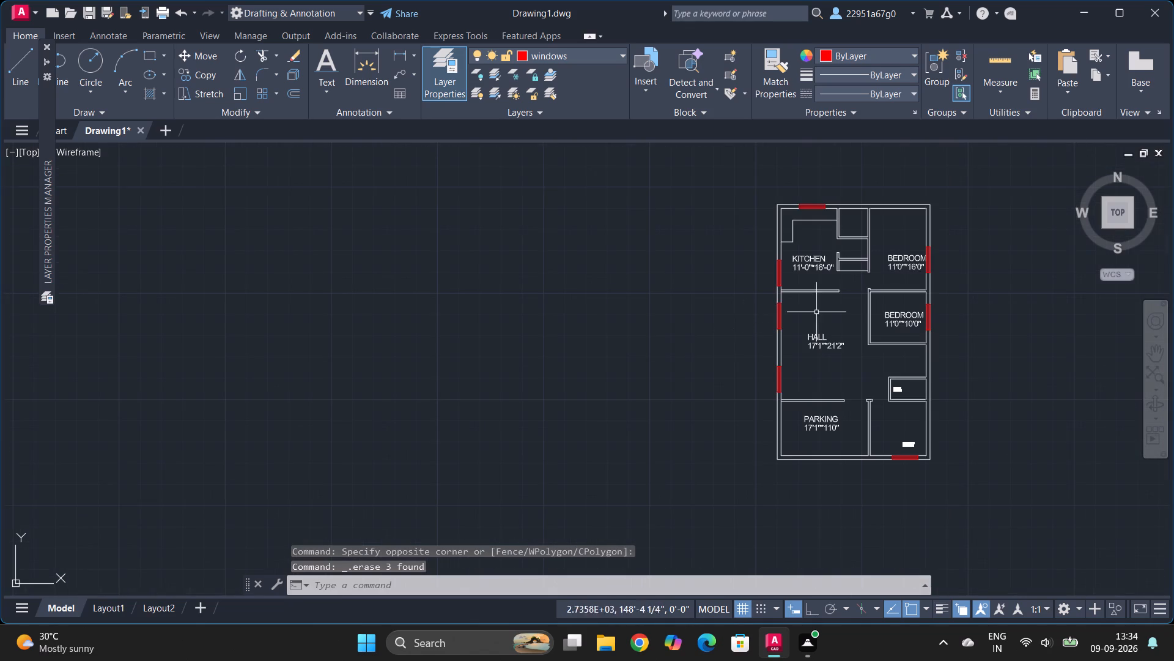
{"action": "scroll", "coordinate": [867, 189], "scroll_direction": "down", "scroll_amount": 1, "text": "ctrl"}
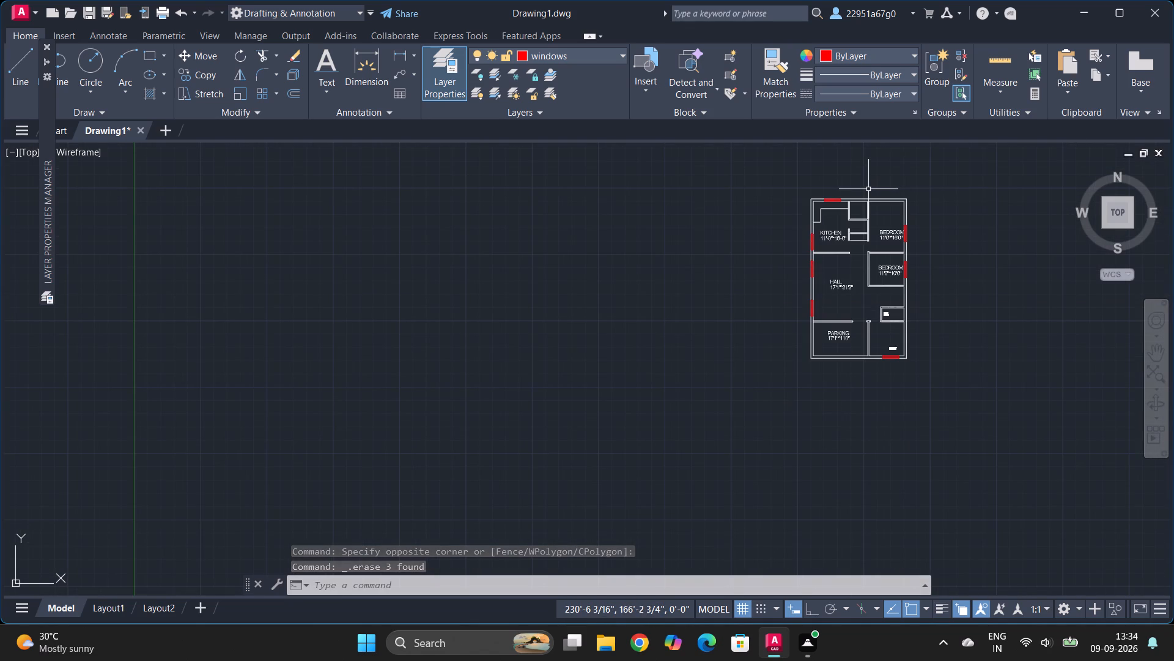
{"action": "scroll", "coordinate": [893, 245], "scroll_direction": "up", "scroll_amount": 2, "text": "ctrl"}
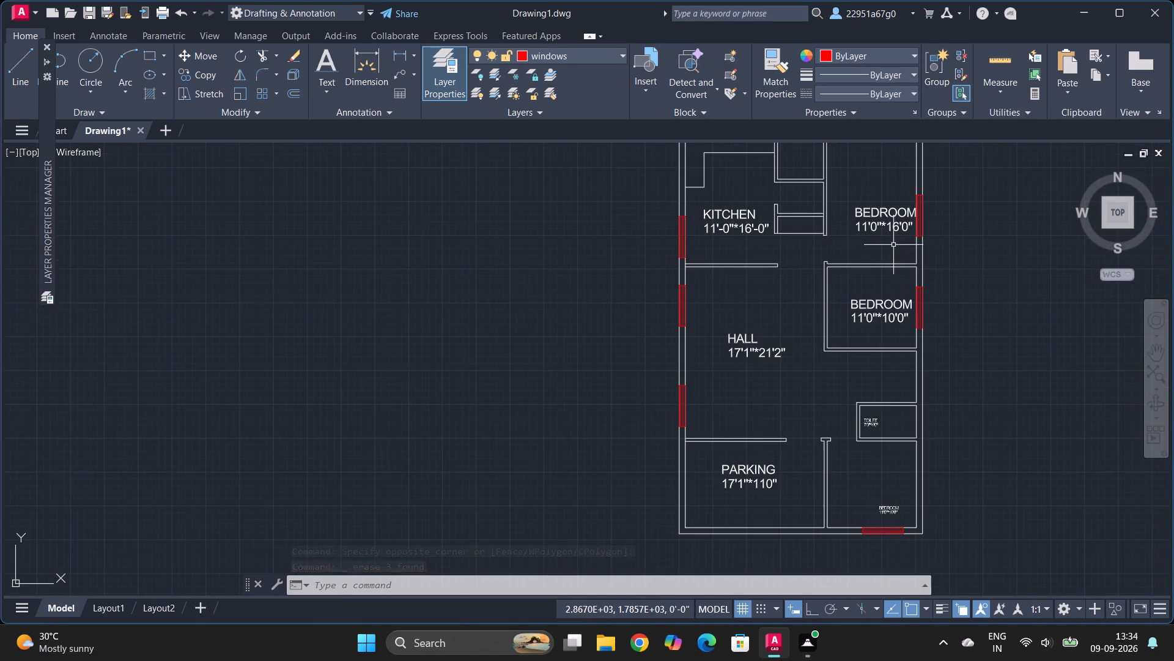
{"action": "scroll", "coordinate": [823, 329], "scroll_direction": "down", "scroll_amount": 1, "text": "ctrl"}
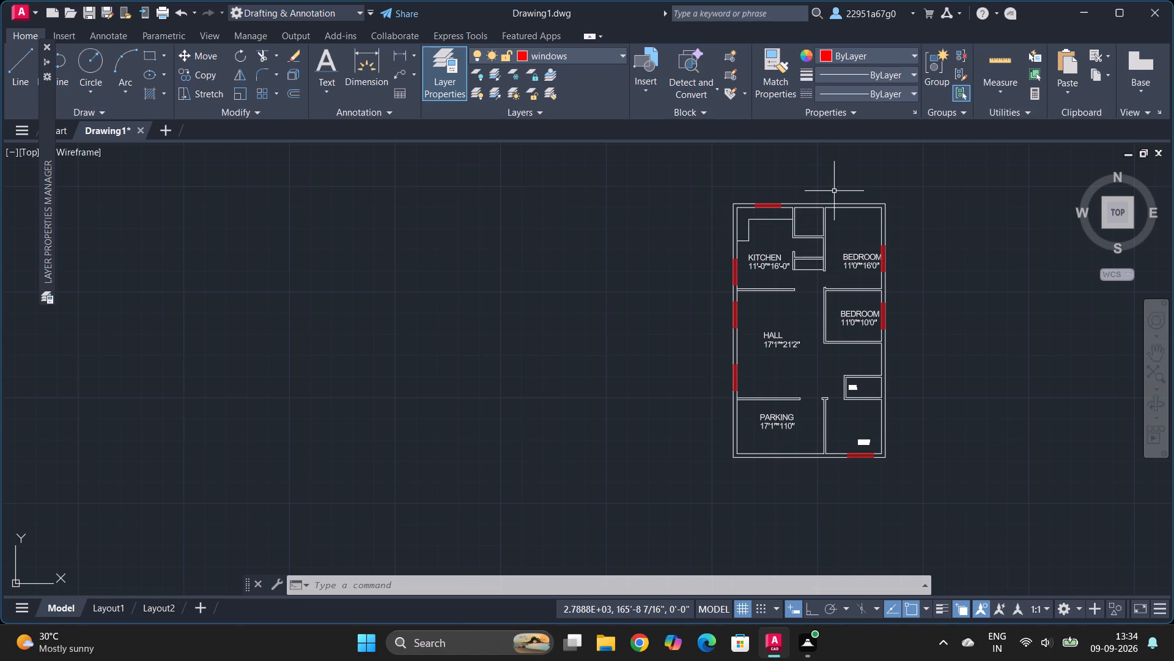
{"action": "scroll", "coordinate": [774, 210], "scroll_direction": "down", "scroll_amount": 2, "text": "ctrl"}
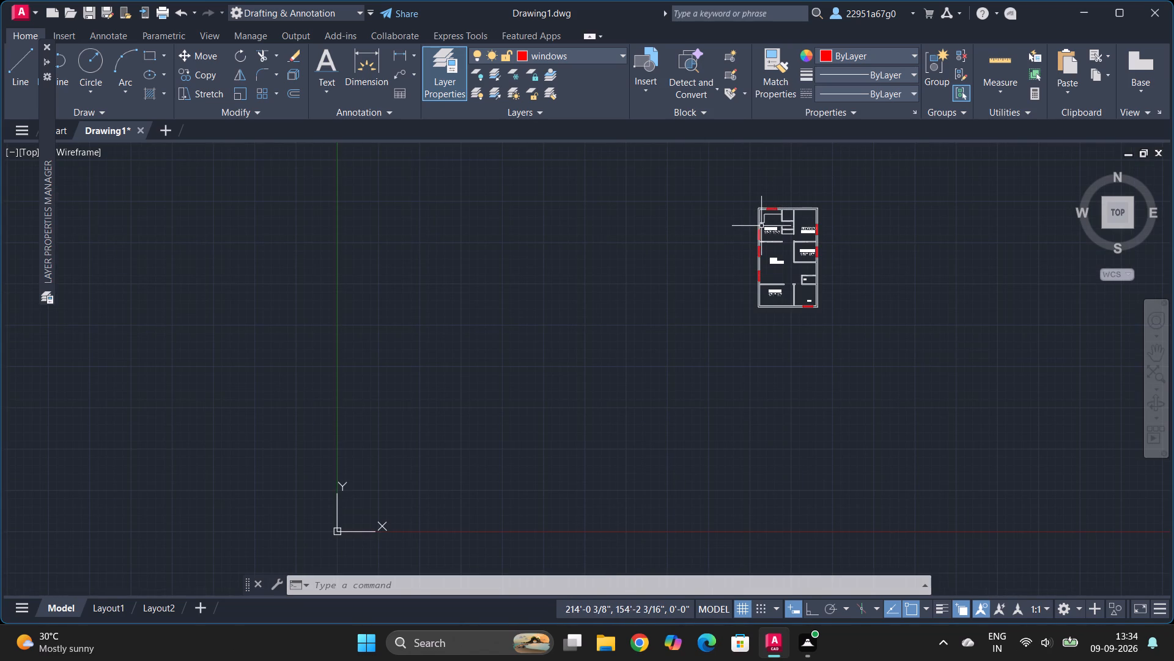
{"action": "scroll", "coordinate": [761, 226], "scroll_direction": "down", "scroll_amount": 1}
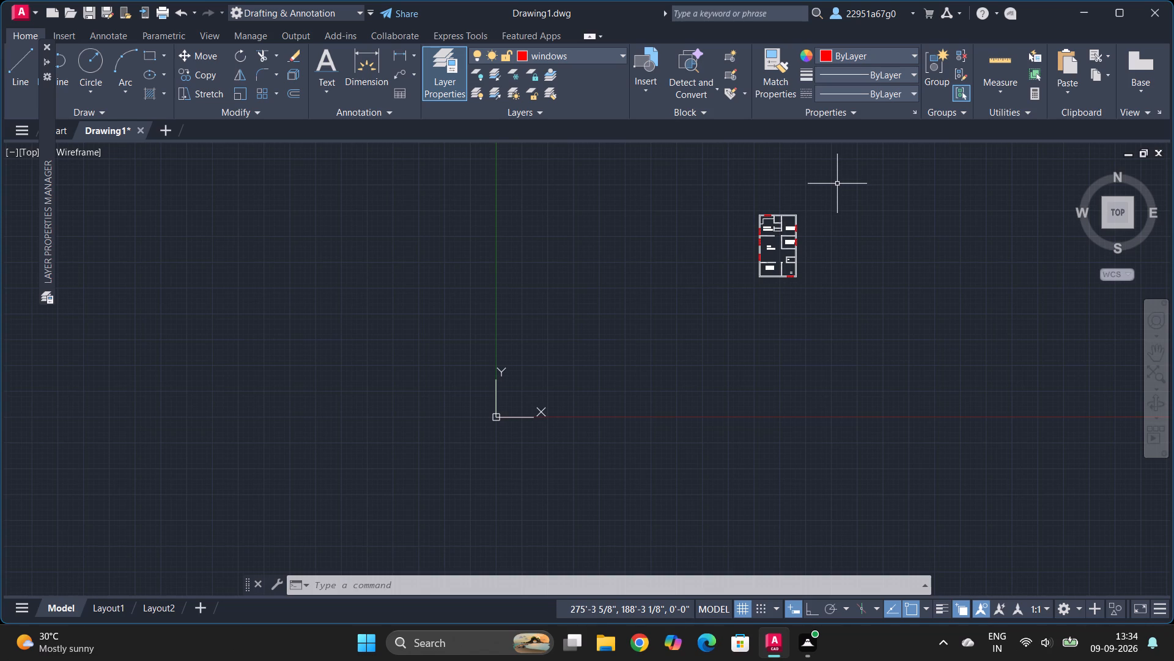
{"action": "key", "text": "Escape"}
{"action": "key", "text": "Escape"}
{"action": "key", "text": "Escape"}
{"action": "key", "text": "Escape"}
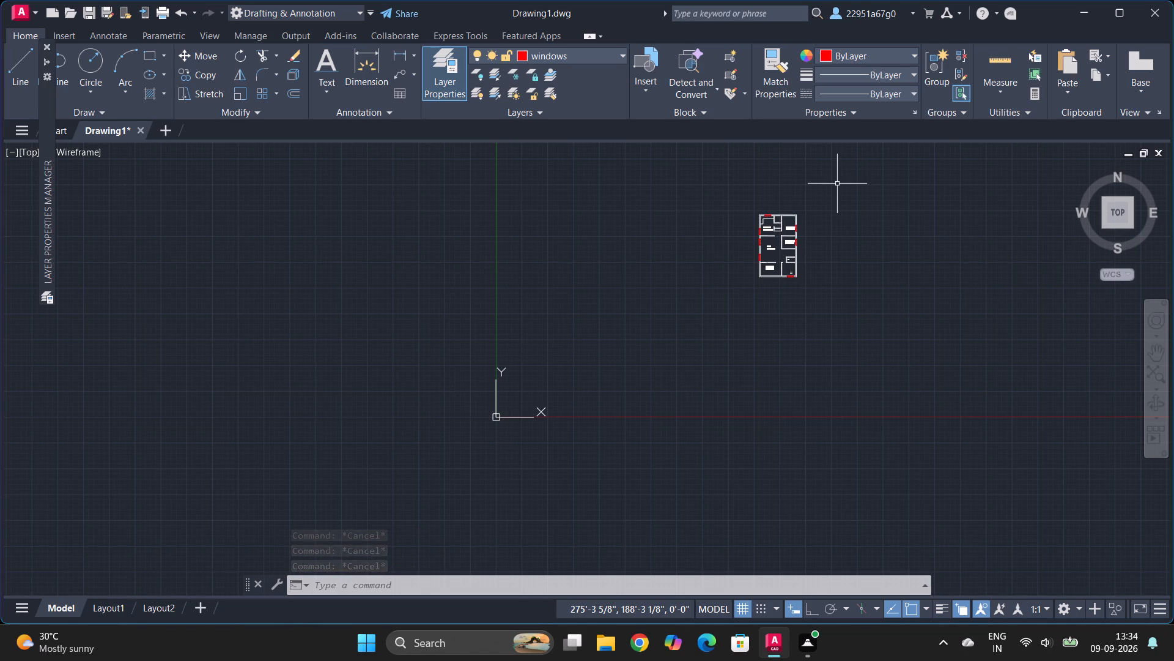
Draw a window rectangle about 2'-2" wide across the outer north wall, above the small room between the kitchen and the 11'0"*16'0" bedroom.
{"action": "scroll", "coordinate": [762, 197], "scroll_direction": "up", "scroll_amount": 3, "text": "ctrl"}
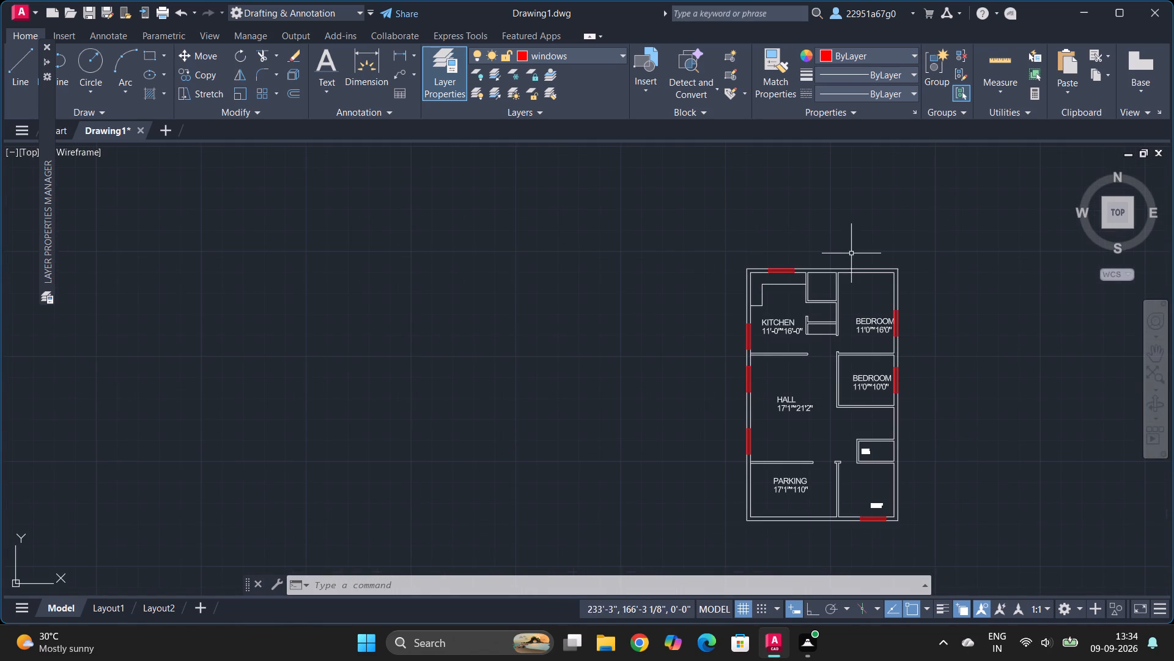
{"action": "scroll", "coordinate": [851, 253], "scroll_direction": "up", "scroll_amount": 3, "text": "ctrl"}
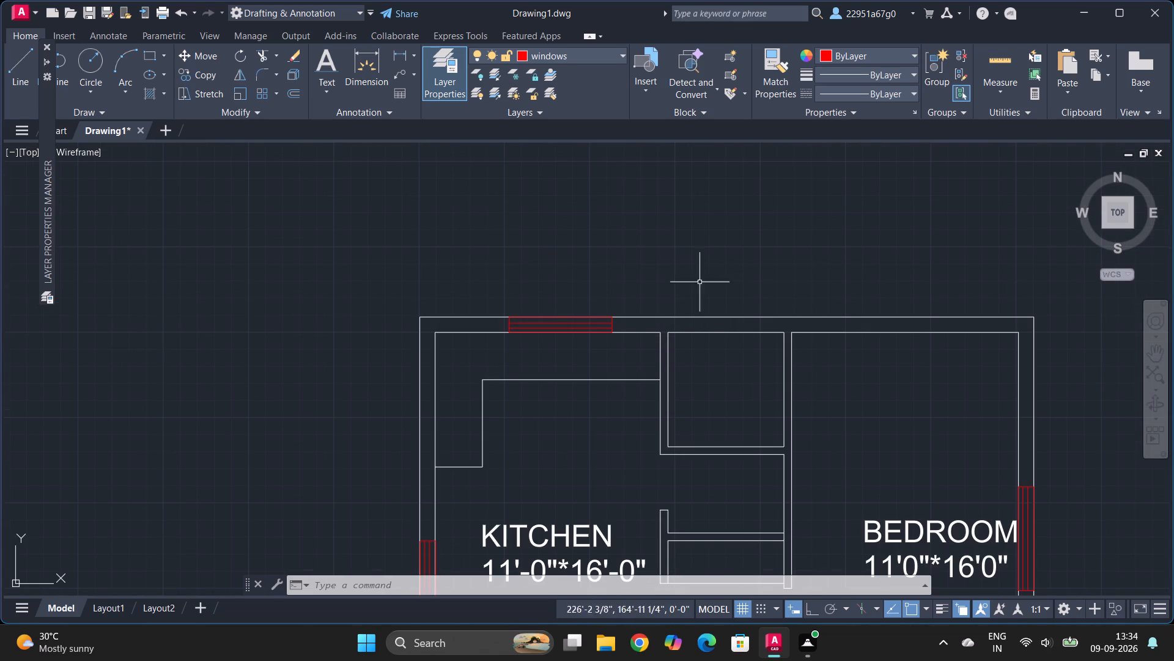
{"action": "type", "text": "rec"}
{"action": "key", "text": "Return"}
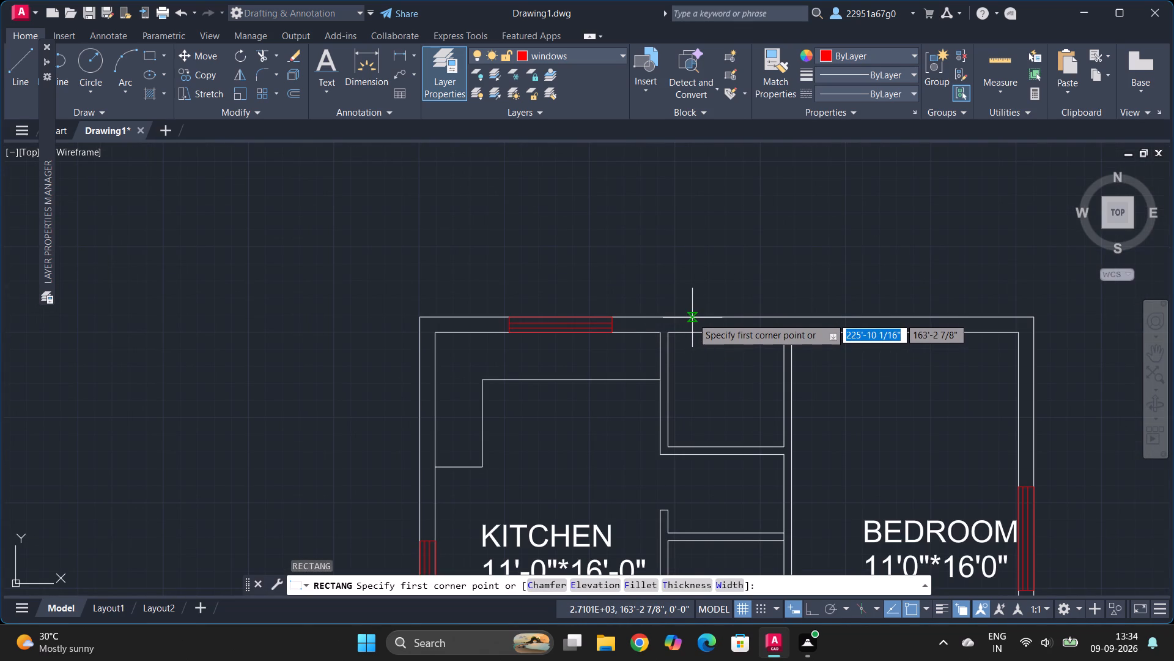
{"action": "left_click", "coordinate": [692, 318]}
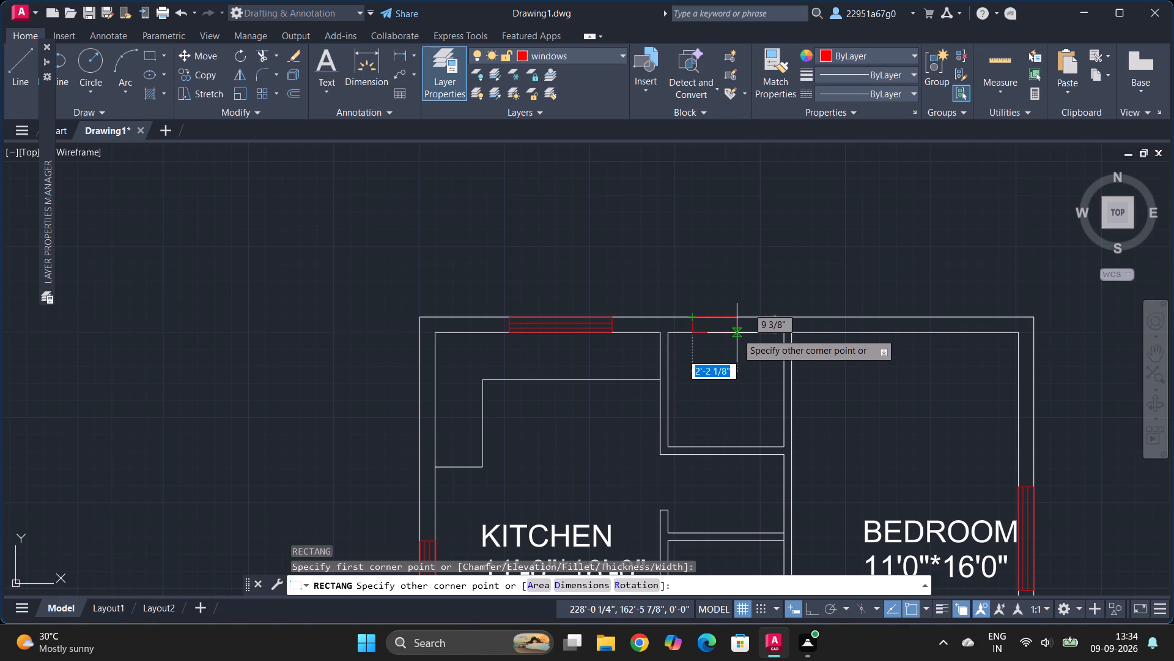
{"action": "left_click", "coordinate": [738, 333]}
{"action": "key", "text": "Escape"}
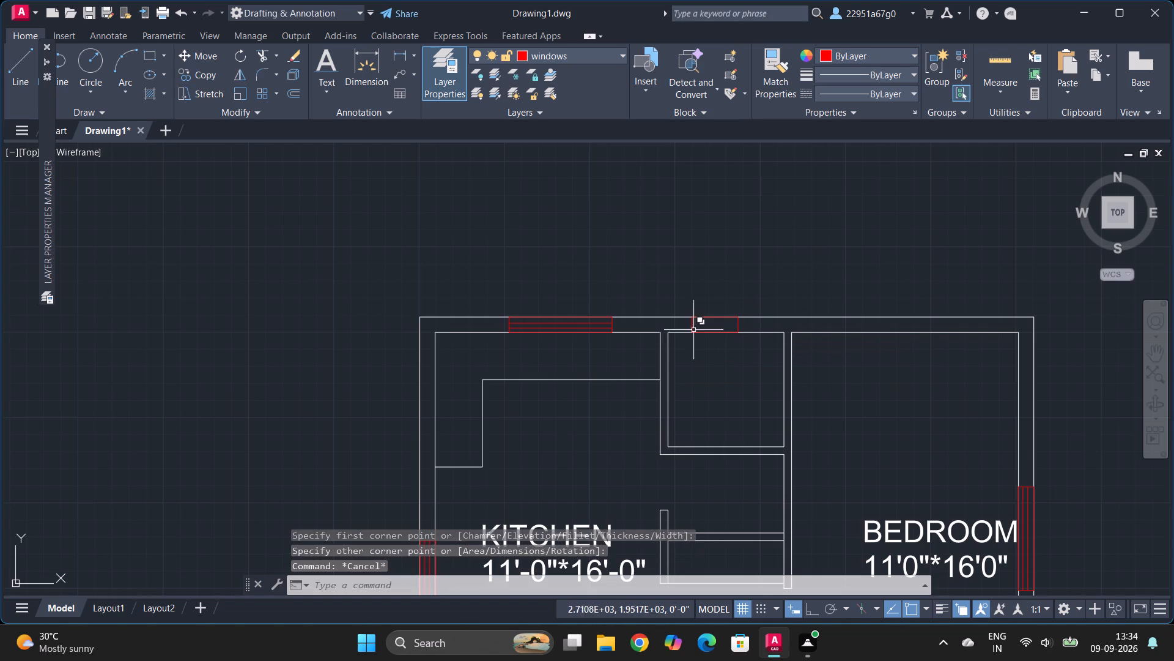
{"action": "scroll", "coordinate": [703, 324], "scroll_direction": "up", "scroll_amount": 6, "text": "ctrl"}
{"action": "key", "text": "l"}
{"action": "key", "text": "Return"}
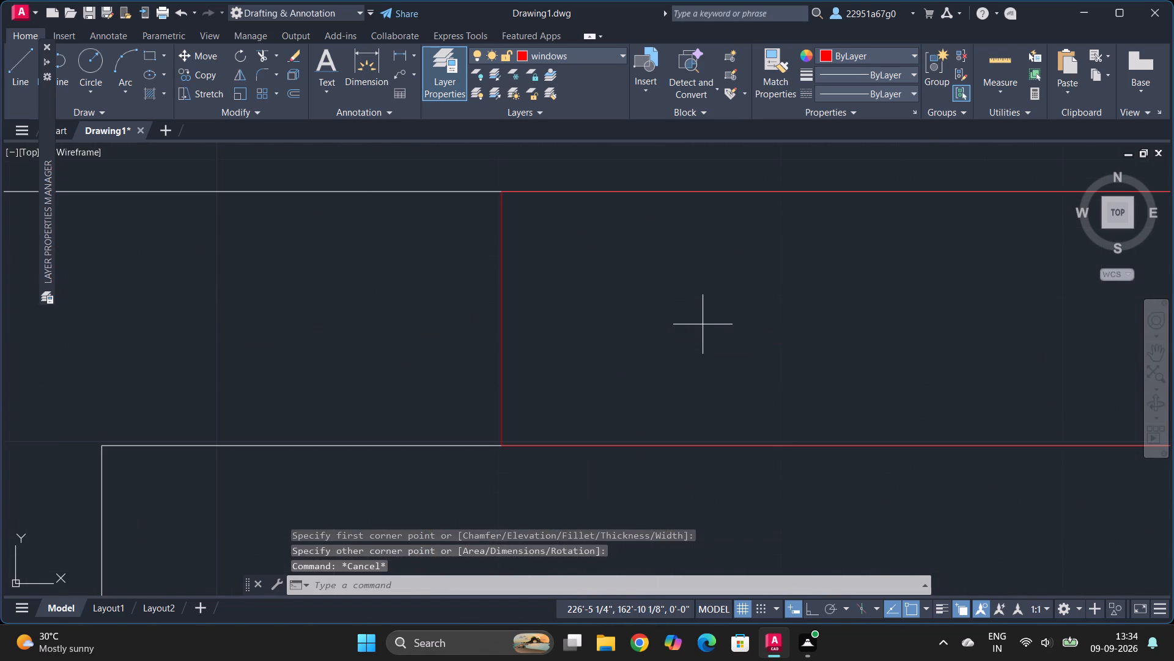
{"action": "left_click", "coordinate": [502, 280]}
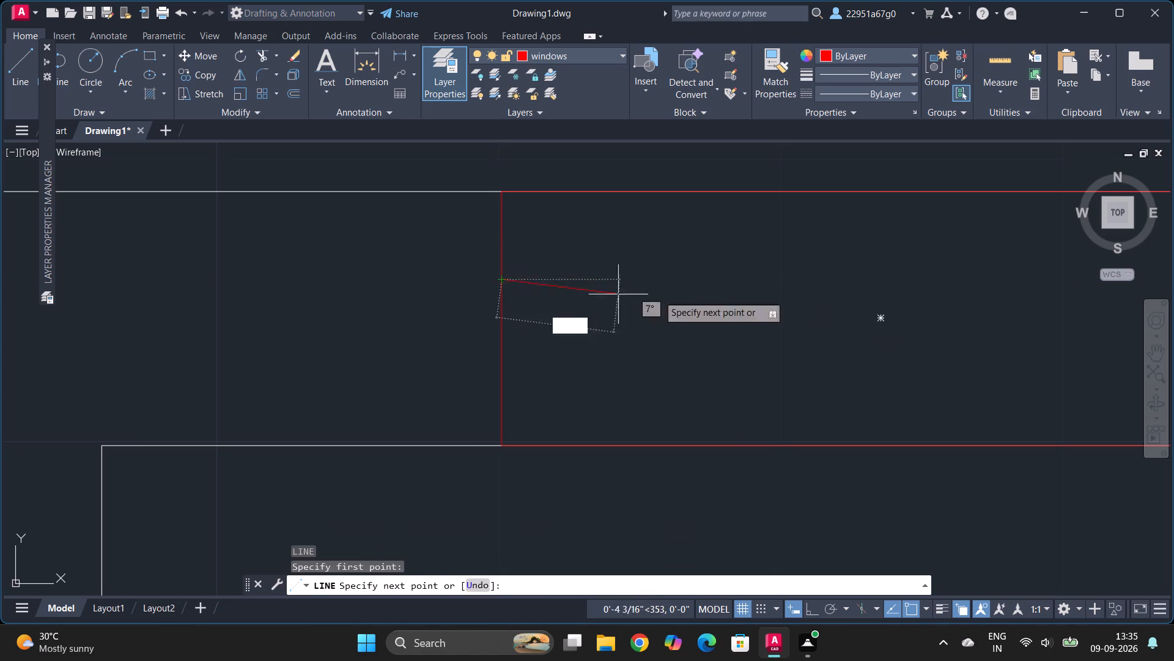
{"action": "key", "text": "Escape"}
Extend the kitchen north window's two inner lines eastward through the new rectangle to its east edge.
{"action": "scroll", "coordinate": [575, 301], "scroll_direction": "down", "scroll_amount": 2, "text": "ctrl"}
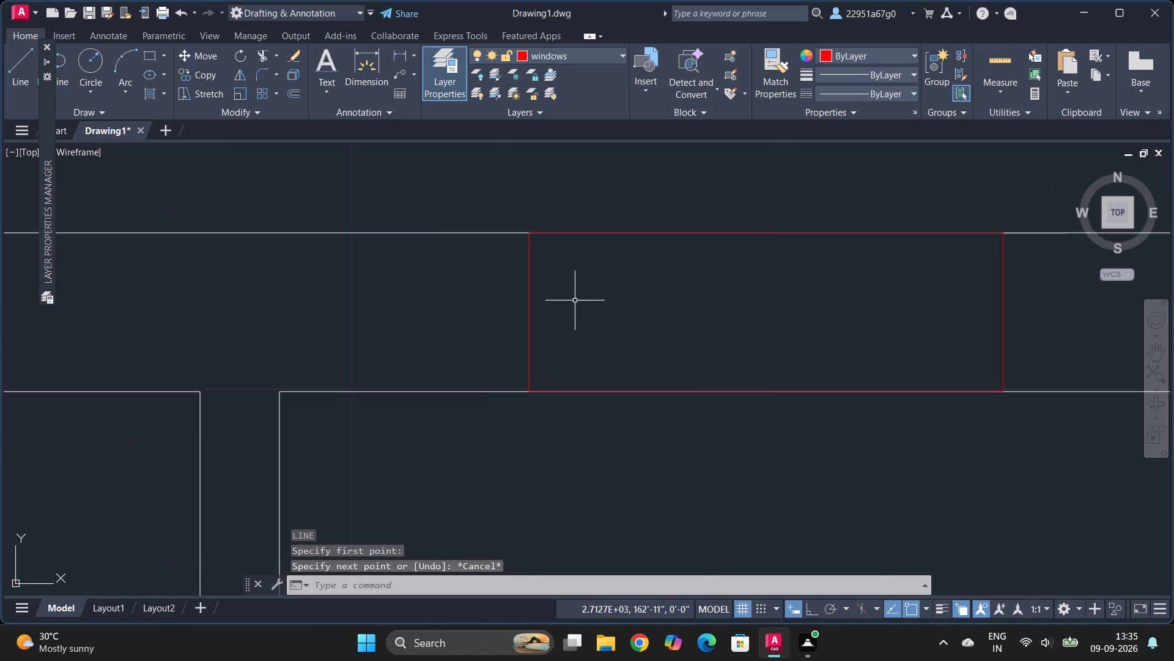
{"action": "scroll", "coordinate": [575, 301], "scroll_direction": "down", "scroll_amount": 2, "text": "ctrl"}
{"action": "type", "text": "ex"}
{"action": "key", "text": "Return"}
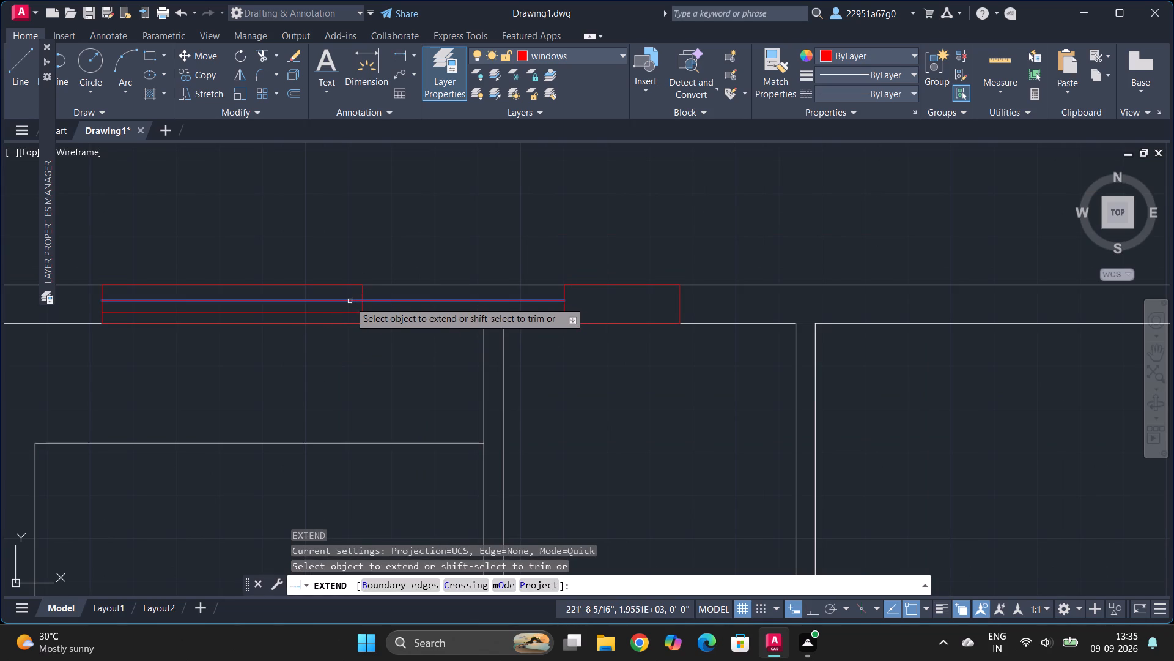
{"action": "left_click_drag", "start_coordinate": [350, 301], "coordinate": [350, 313]}
{"action": "left_click_drag", "start_coordinate": [350, 313], "coordinate": [553, 300]}
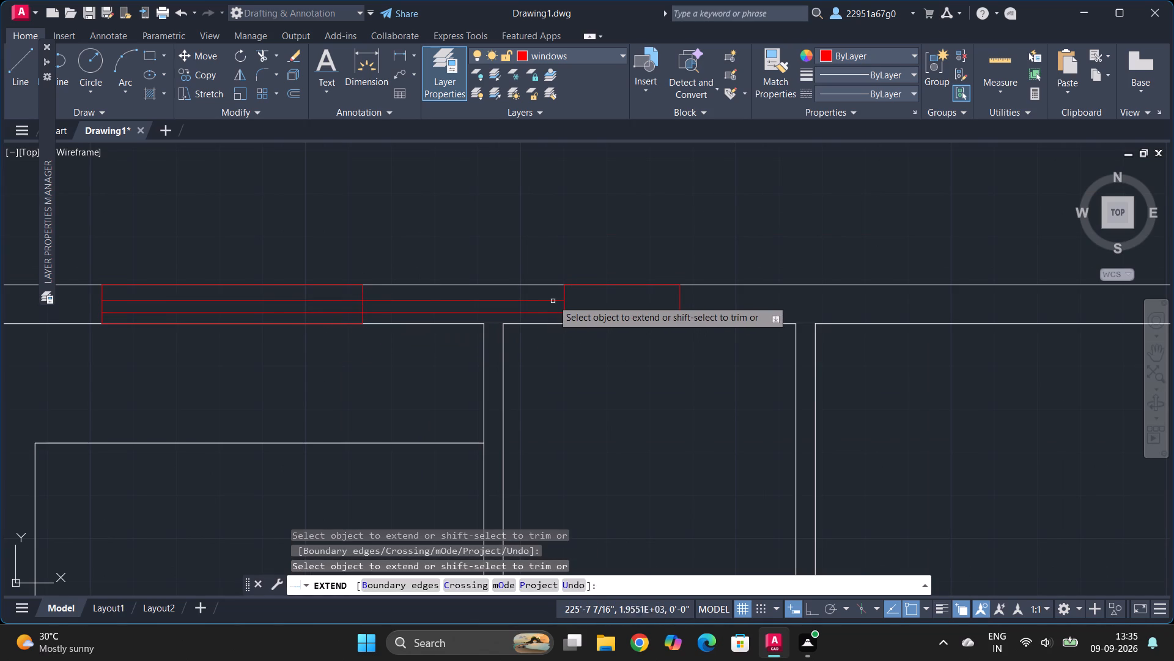
{"action": "left_click_drag", "start_coordinate": [553, 300], "coordinate": [553, 299]}
{"action": "left_click_drag", "start_coordinate": [553, 299], "coordinate": [551, 312]}
{"action": "left_click", "coordinate": [551, 312]}
{"action": "key", "text": "Escape"}
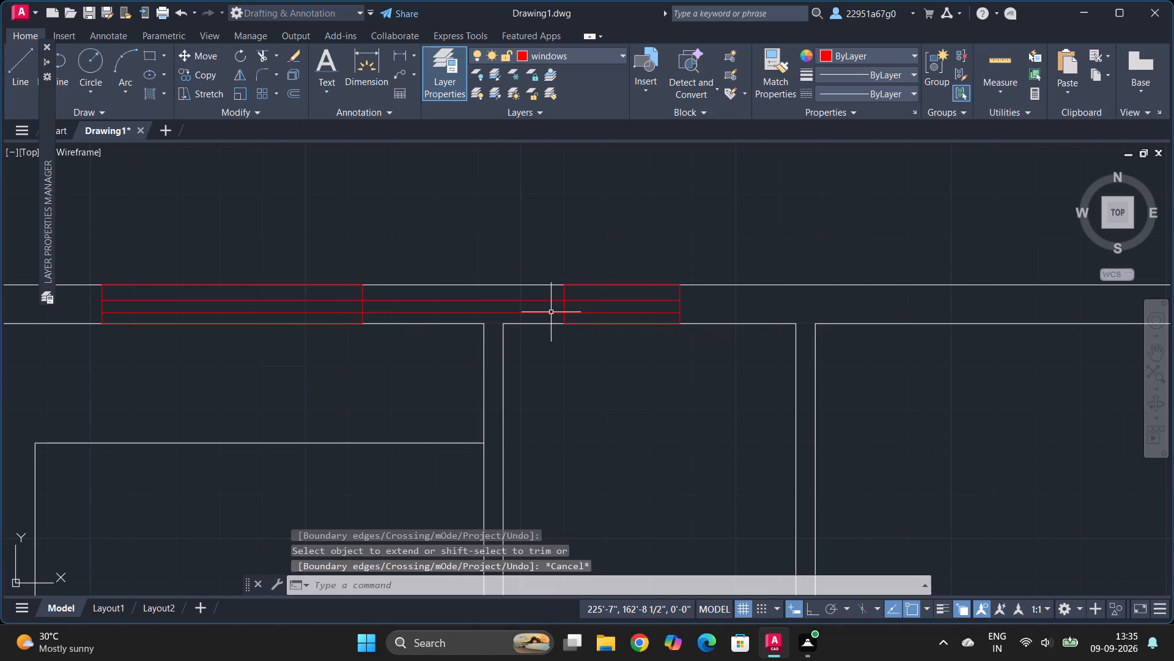
Trim away the two inner window lines between the kitchen north window and the small window east of it.
{"action": "type", "text": "tr"}
{"action": "key", "text": "Return"}
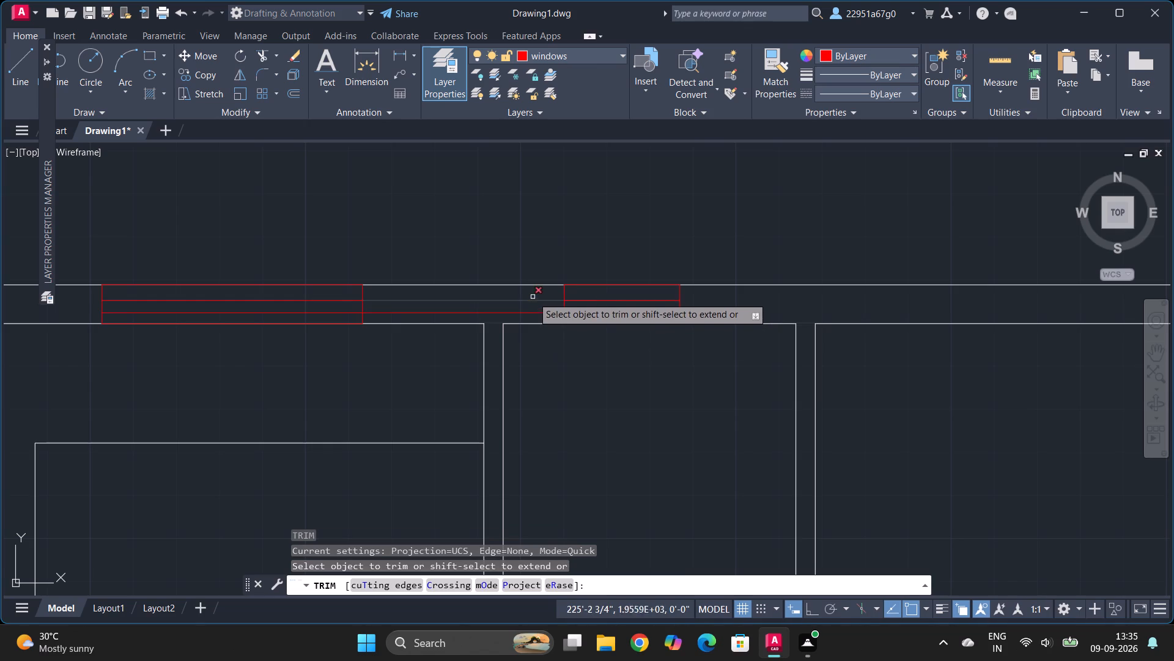
{"action": "left_click", "coordinate": [531, 288]}
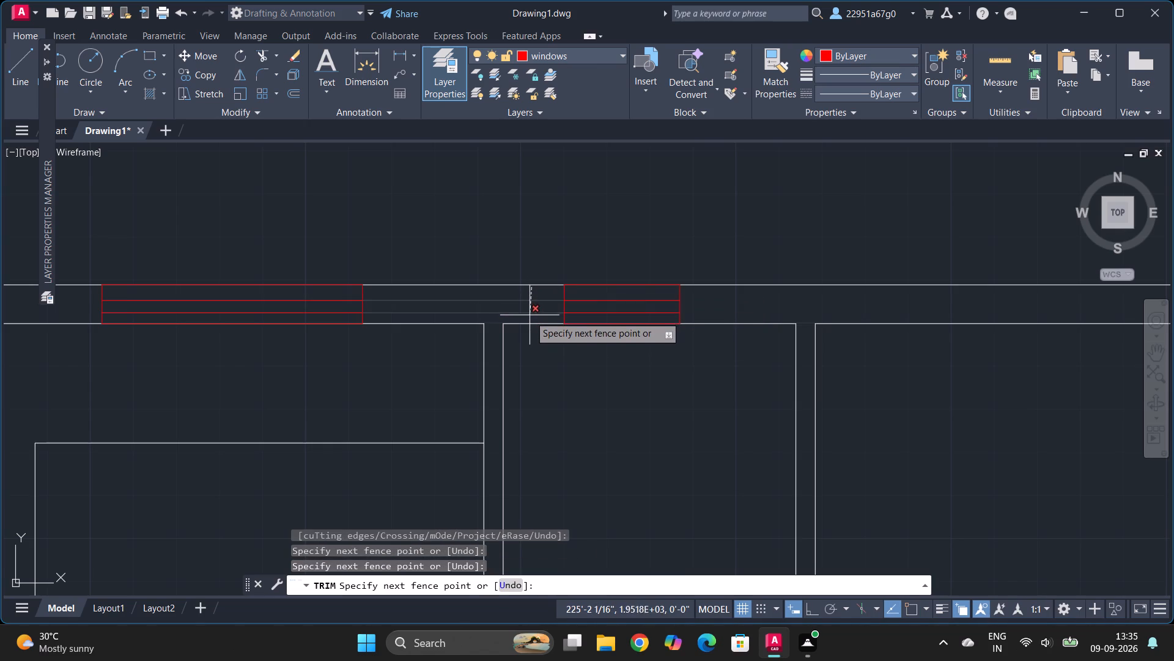
{"action": "left_click", "coordinate": [530, 316]}
{"action": "key", "text": "Escape"}
Copy the small north window, with its two inner lines, to a clear spot just outside the north wall, about 2'-10" to the northwest.
{"action": "scroll", "coordinate": [495, 300], "scroll_direction": "down", "scroll_amount": 4, "text": "ctrl"}
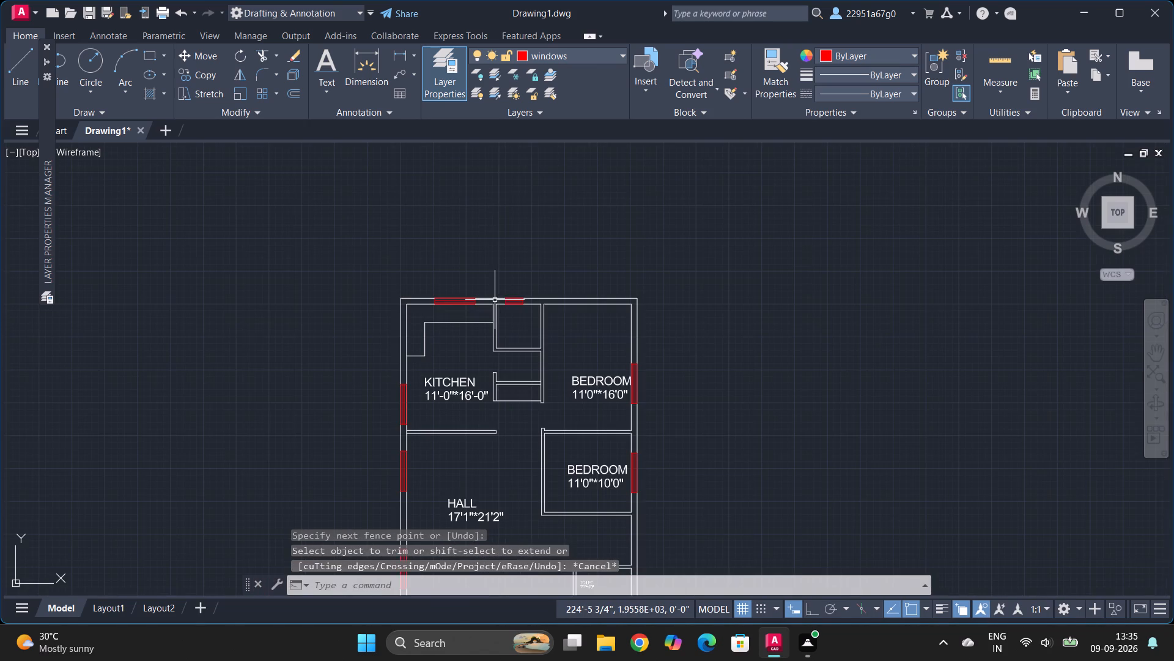
{"action": "scroll", "coordinate": [503, 304], "scroll_direction": "up", "scroll_amount": 3, "text": "ctrl"}
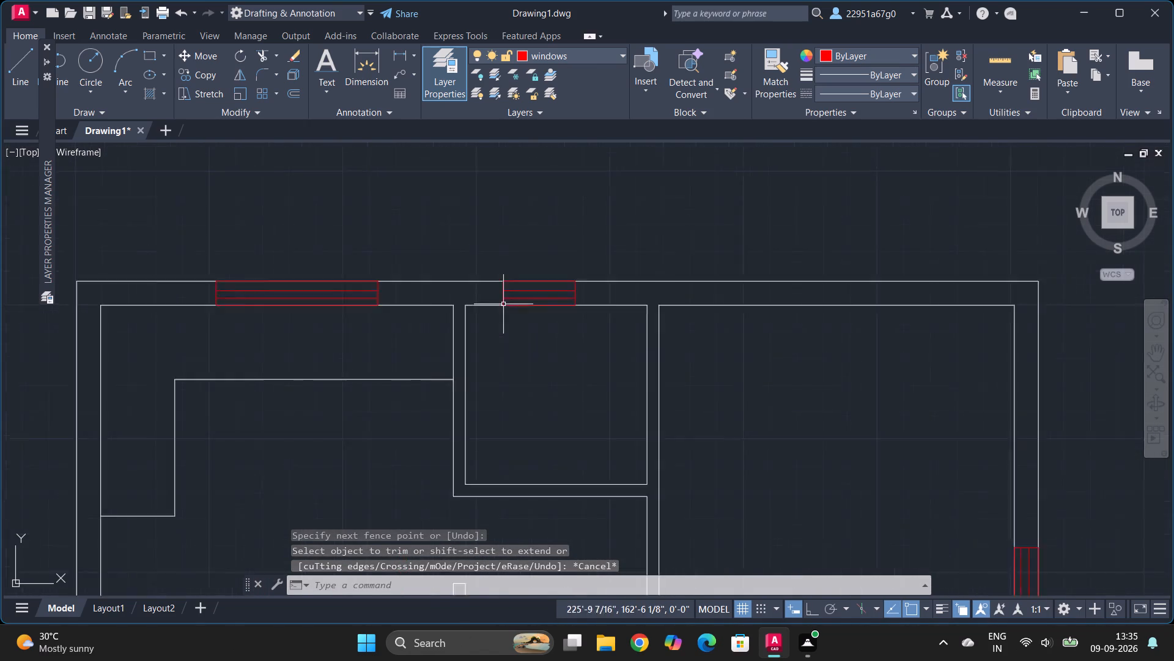
{"action": "scroll", "coordinate": [503, 304], "scroll_direction": "up", "scroll_amount": 2, "text": "ctrl"}
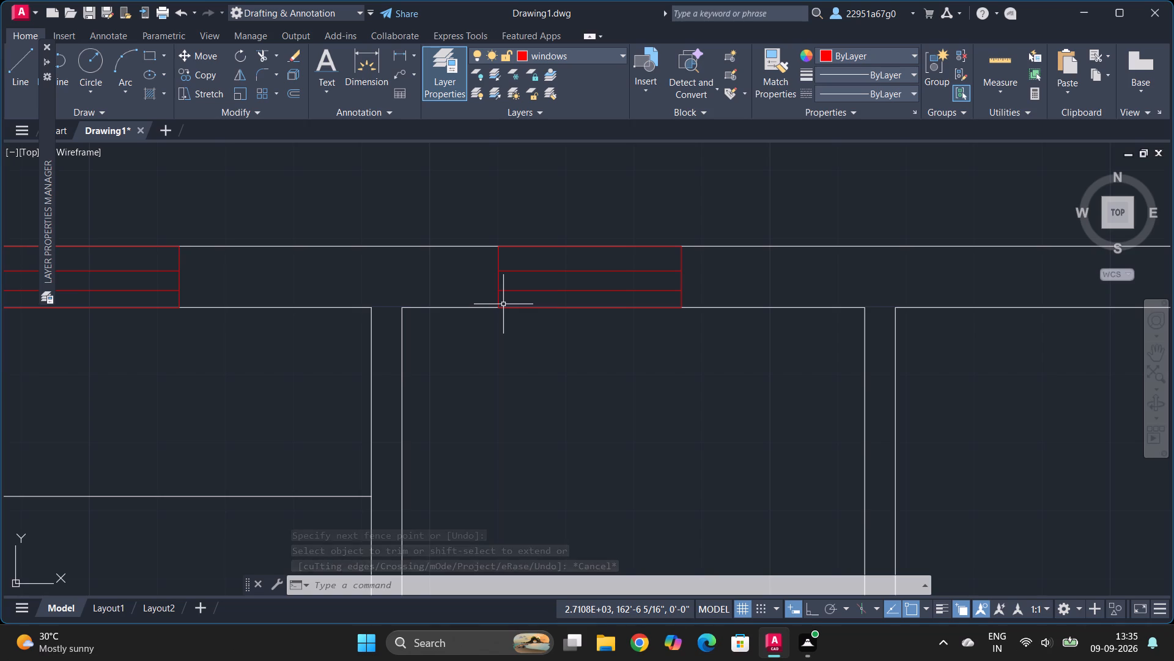
{"action": "left_click_drag", "start_coordinate": [497, 286], "coordinate": [537, 270]}
{"action": "left_click_drag", "start_coordinate": [537, 270], "coordinate": [538, 292]}
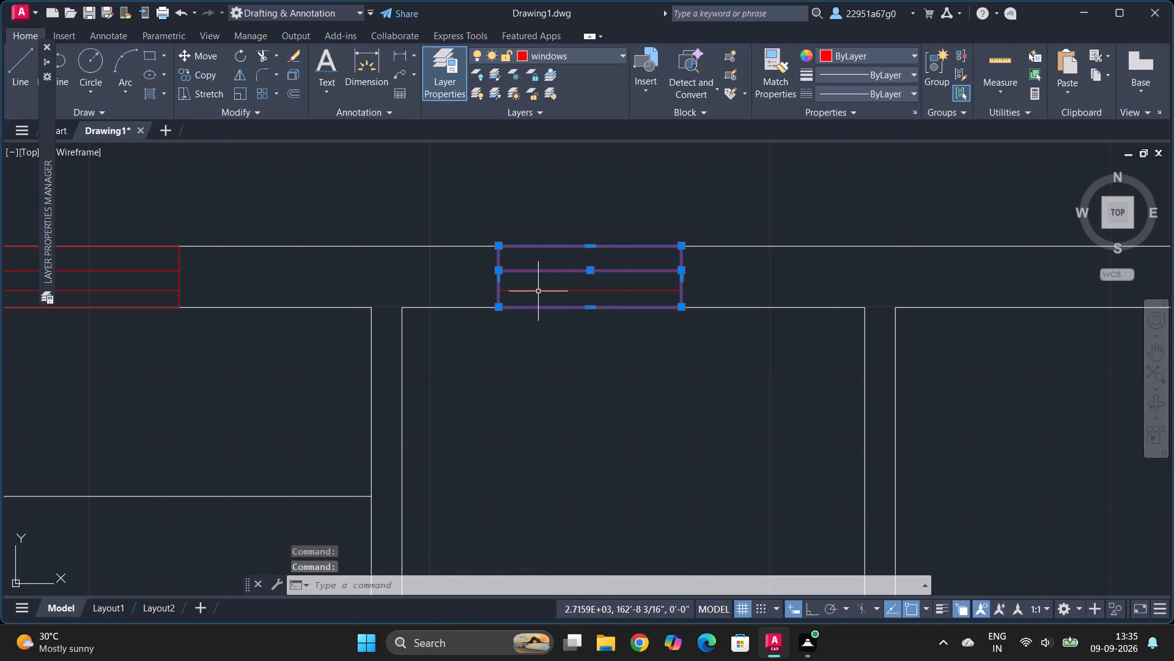
{"action": "left_click_drag", "start_coordinate": [538, 292], "coordinate": [538, 290]}
{"action": "left_click", "coordinate": [538, 290]}
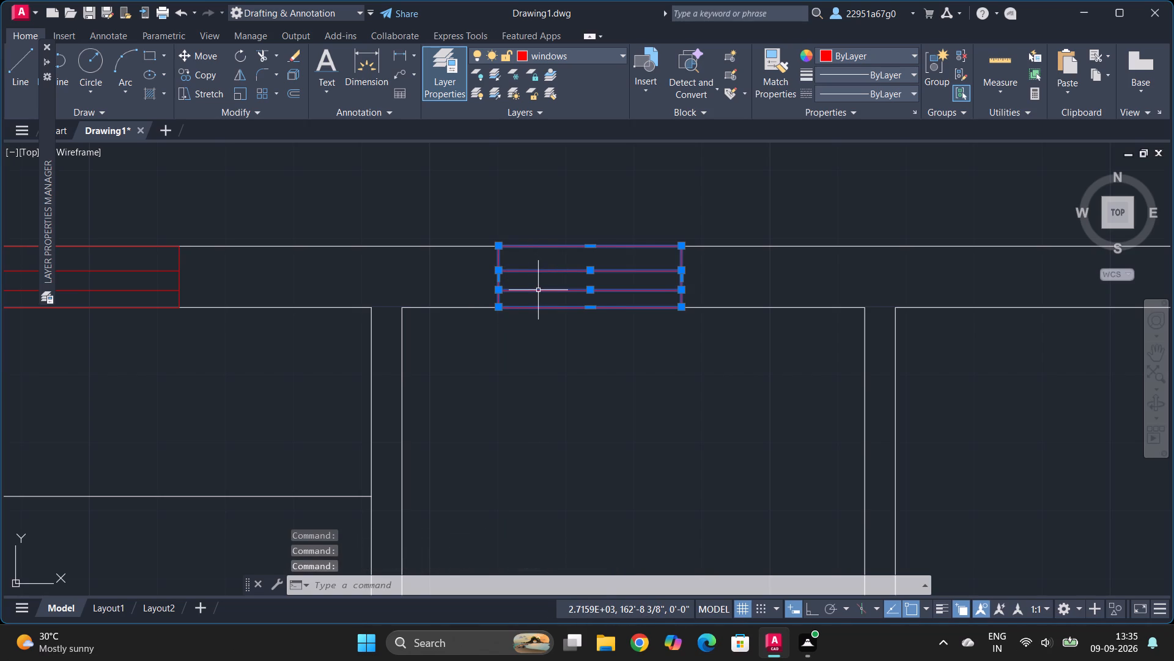
{"action": "type", "text": "co"}
{"action": "key", "text": "Return"}
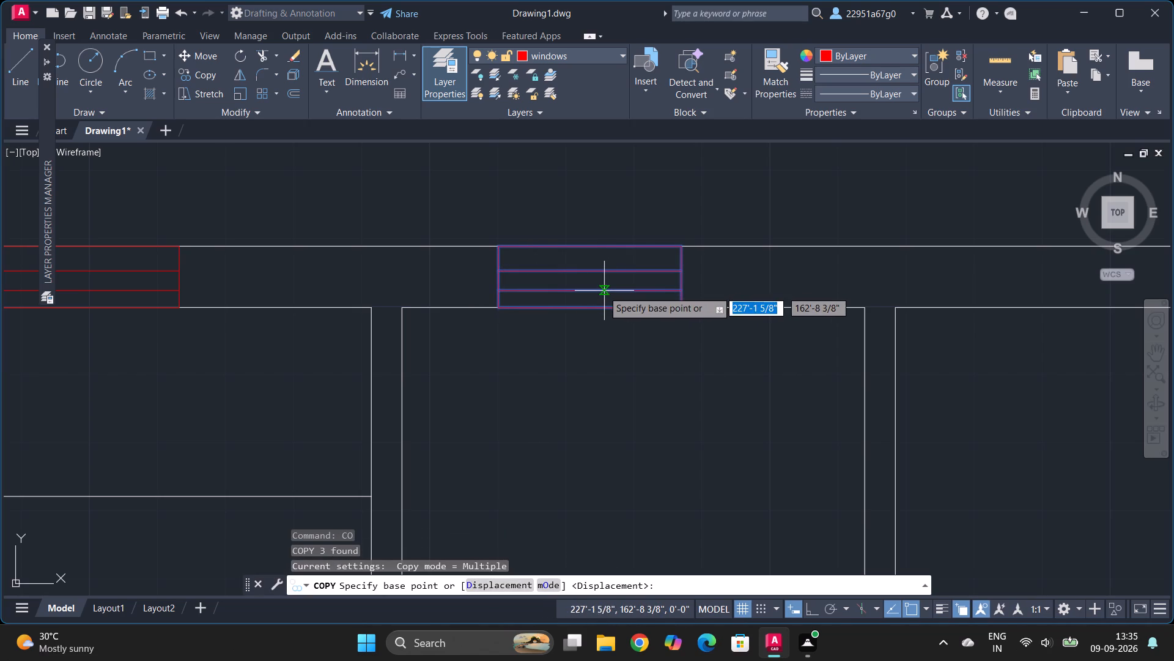
{"action": "left_click_drag", "start_coordinate": [603, 291], "coordinate": [695, 368]}
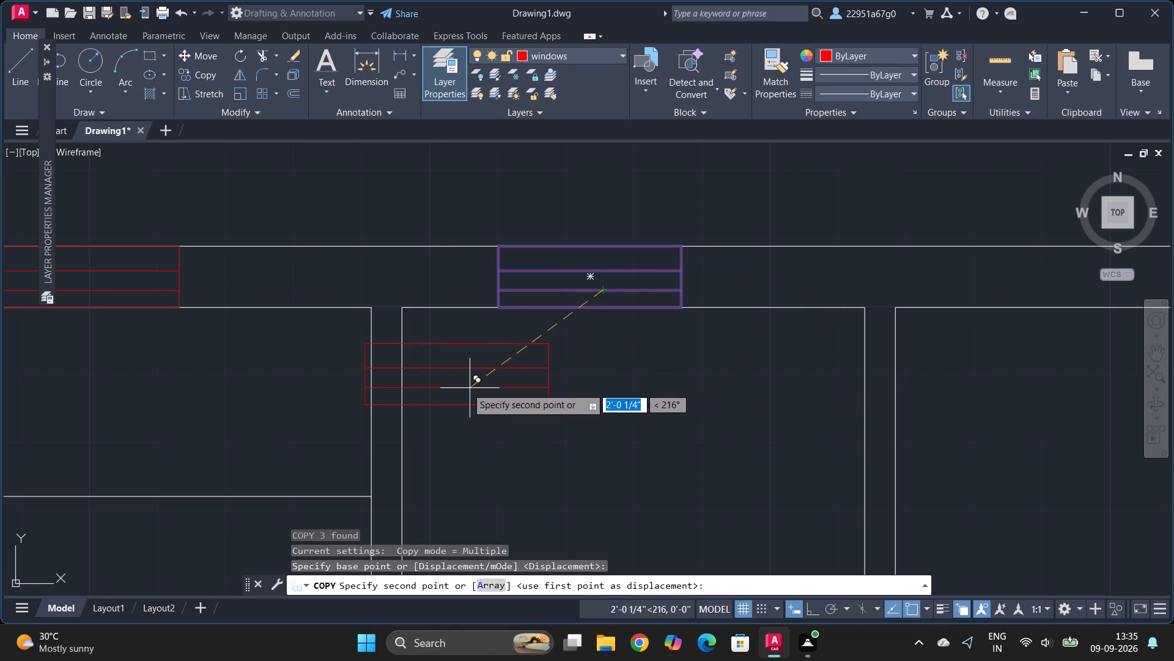
{"action": "left_click", "coordinate": [387, 197]}
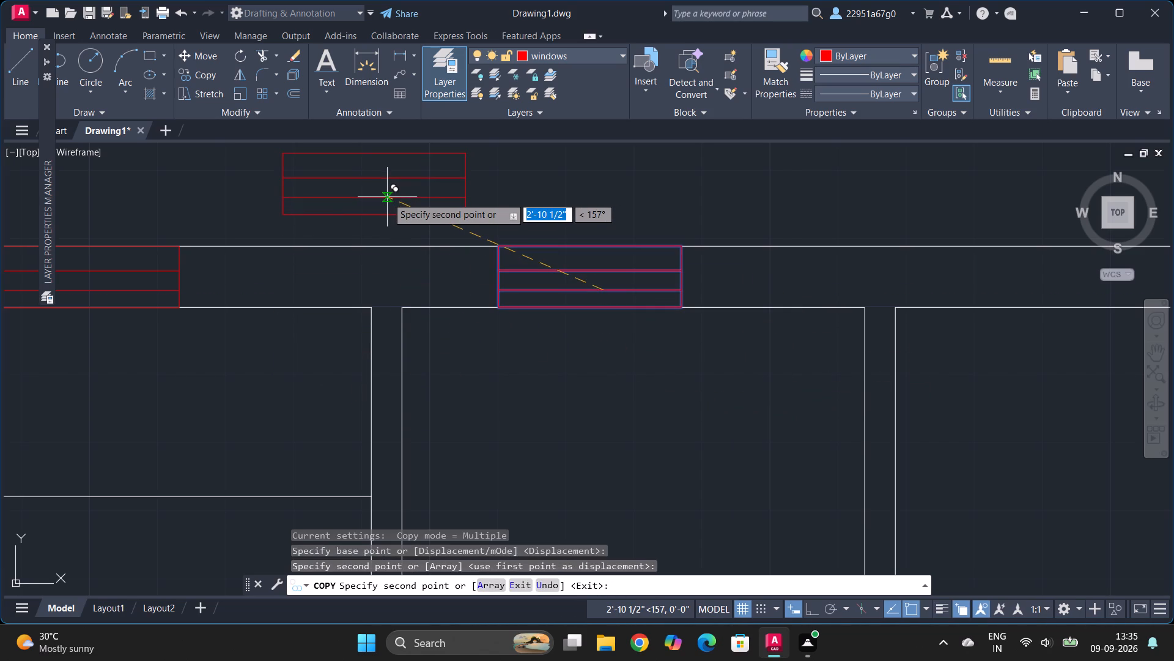
{"action": "key", "text": "Escape"}
{"action": "scroll", "coordinate": [593, 212], "scroll_direction": "down", "scroll_amount": 3, "text": "ctrl"}
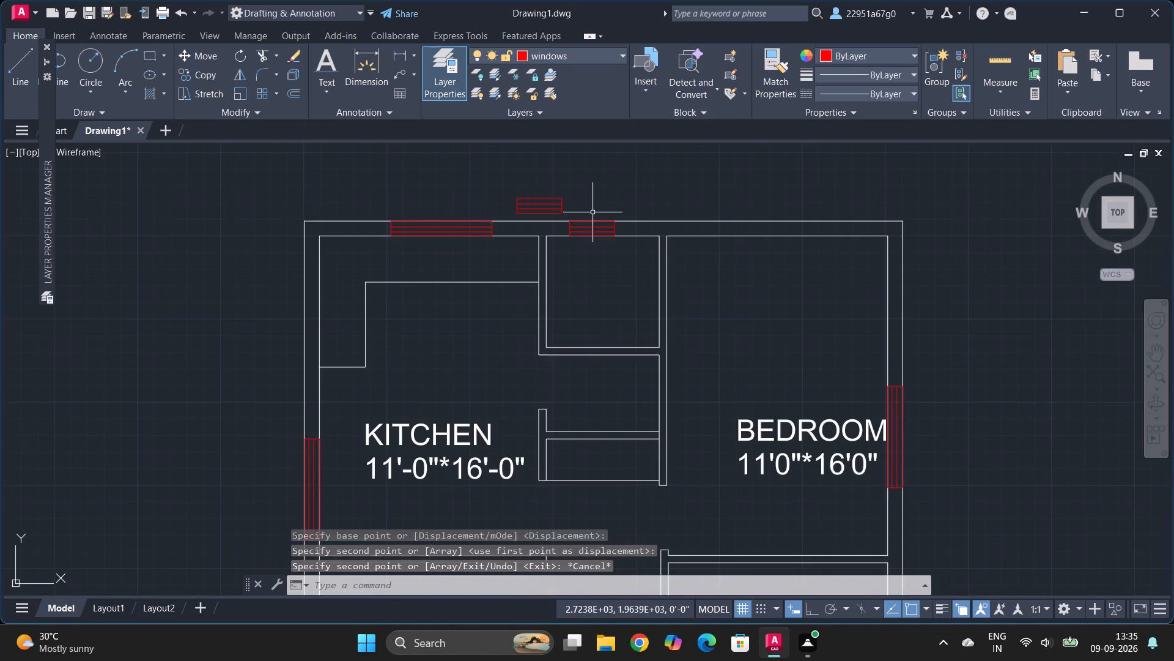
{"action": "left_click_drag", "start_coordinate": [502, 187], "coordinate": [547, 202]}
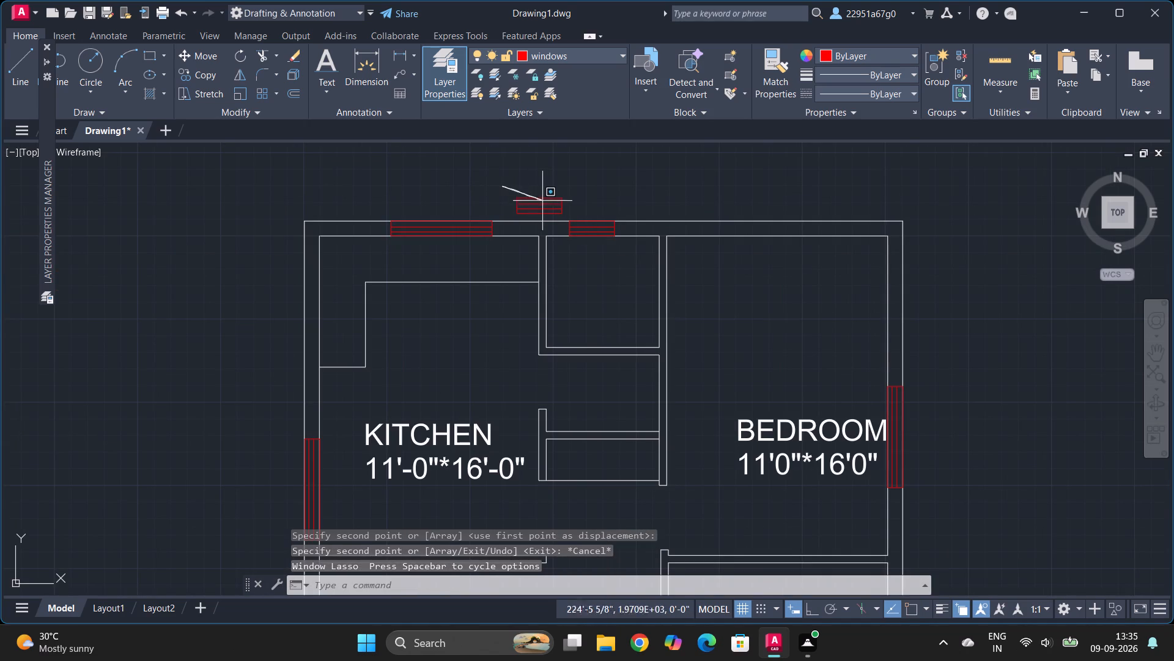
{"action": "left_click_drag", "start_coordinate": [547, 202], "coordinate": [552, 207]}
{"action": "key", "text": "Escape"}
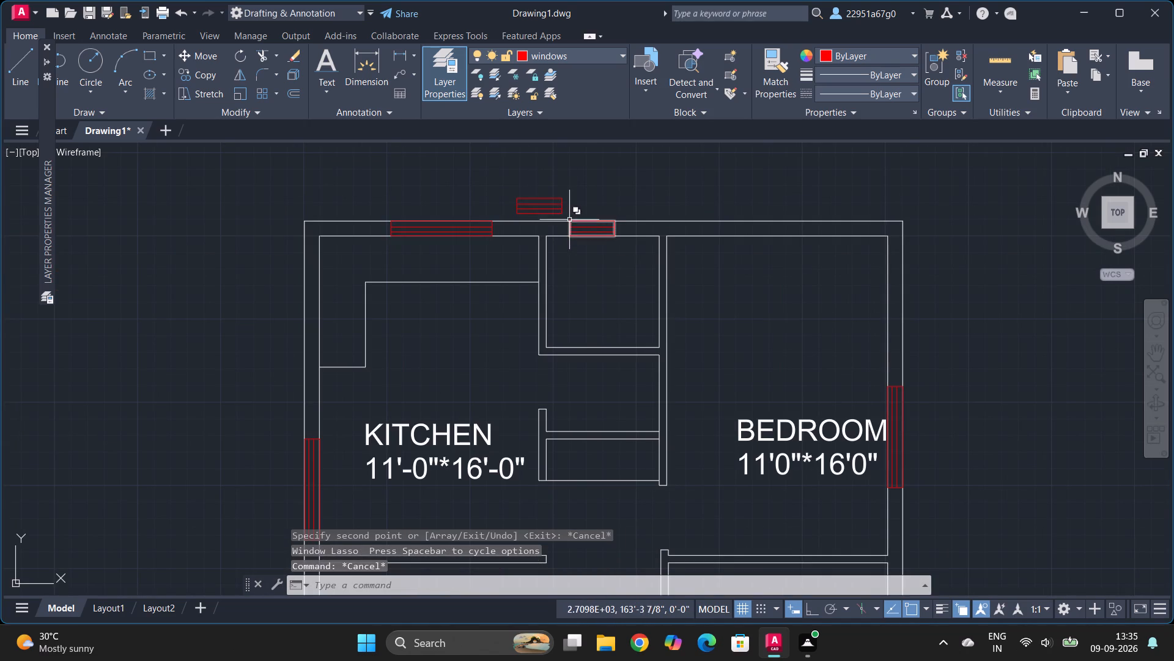
Rotate the copied small window 90° about its northwest corner so it stands vertical.
{"action": "left_click", "coordinate": [568, 214]}
{"action": "left_click", "coordinate": [476, 157]}
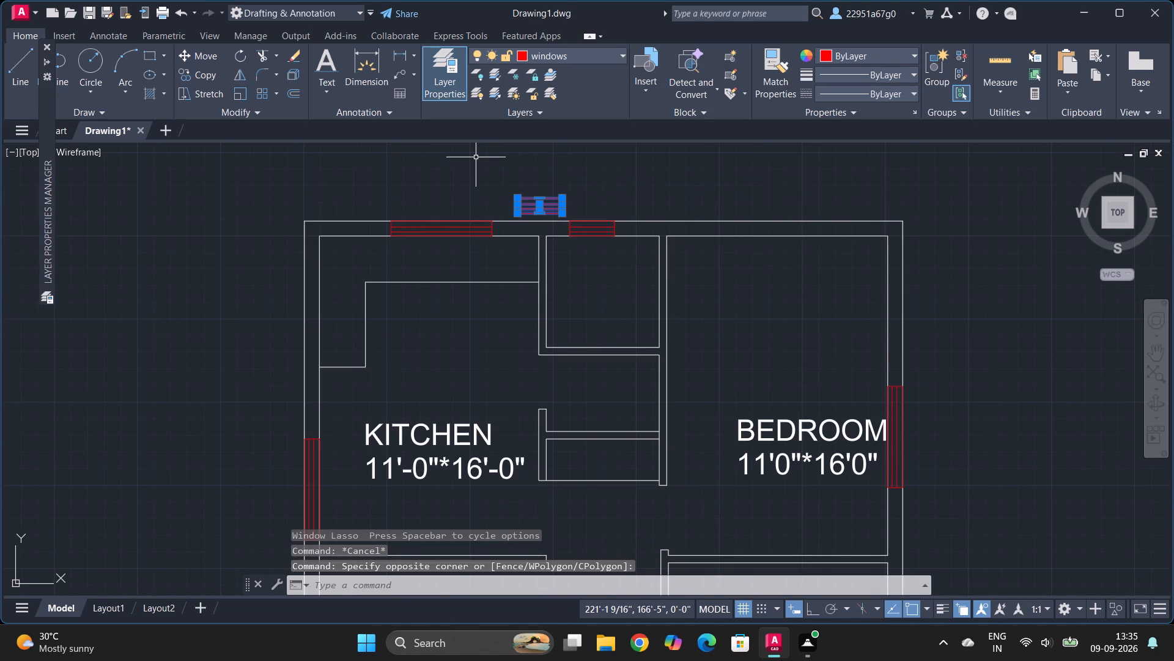
{"action": "type", "text": "ro"}
{"action": "key", "text": "Return"}
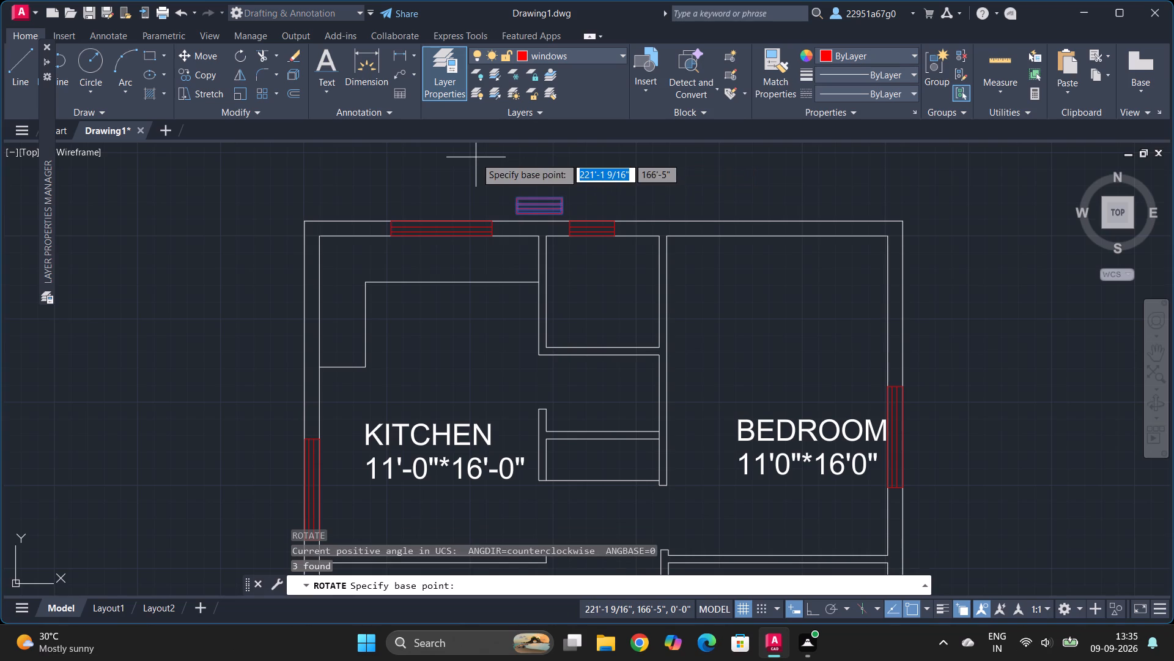
{"action": "left_click", "coordinate": [516, 196]}
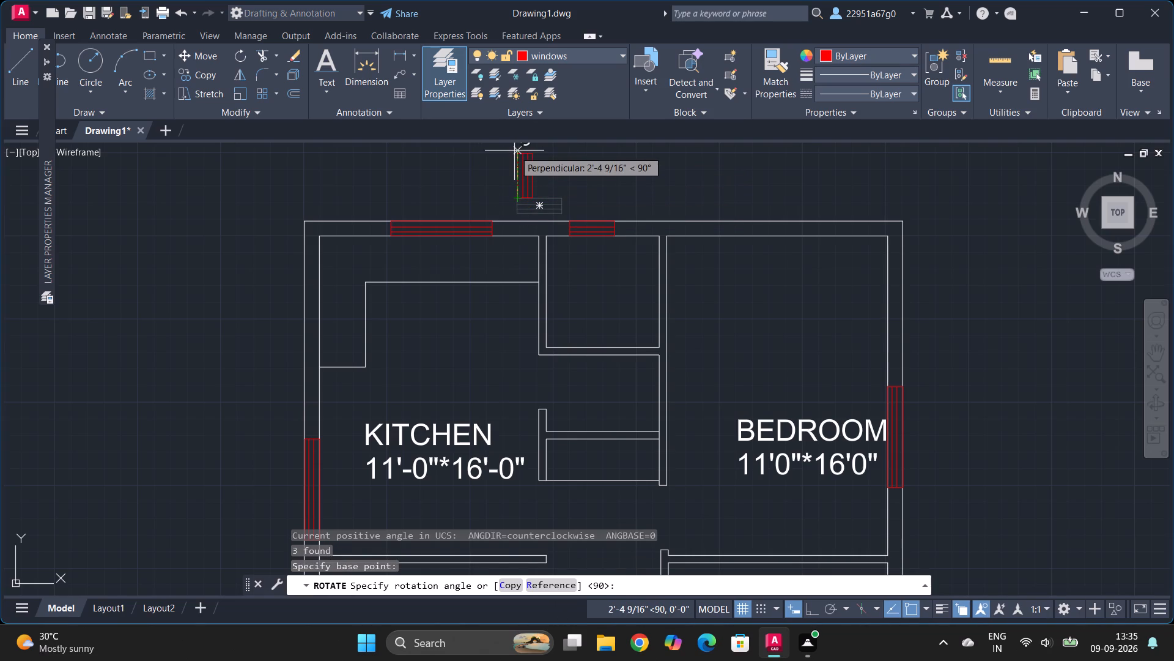
{"action": "left_click", "coordinate": [514, 151]}
{"action": "key", "text": "Escape"}
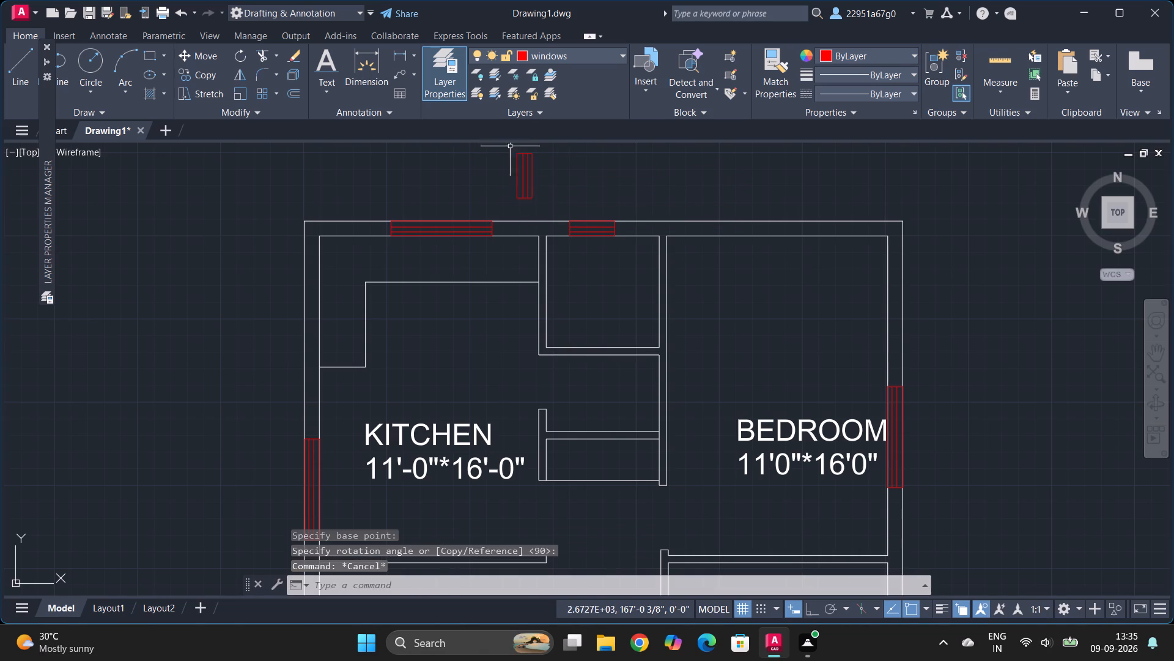
Move the vertical small window into the outer east wall beside the toilet.
{"action": "left_click", "coordinate": [506, 144]}
{"action": "left_click", "coordinate": [543, 199]}
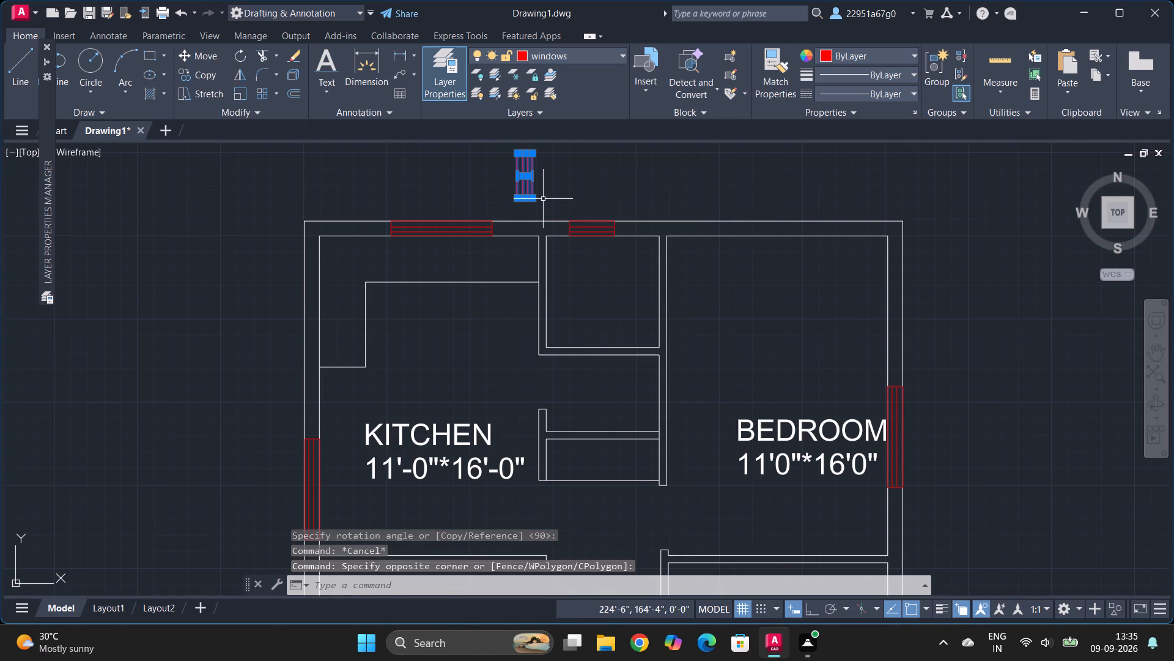
{"action": "type", "text": "move"}
{"action": "key", "text": "Return"}
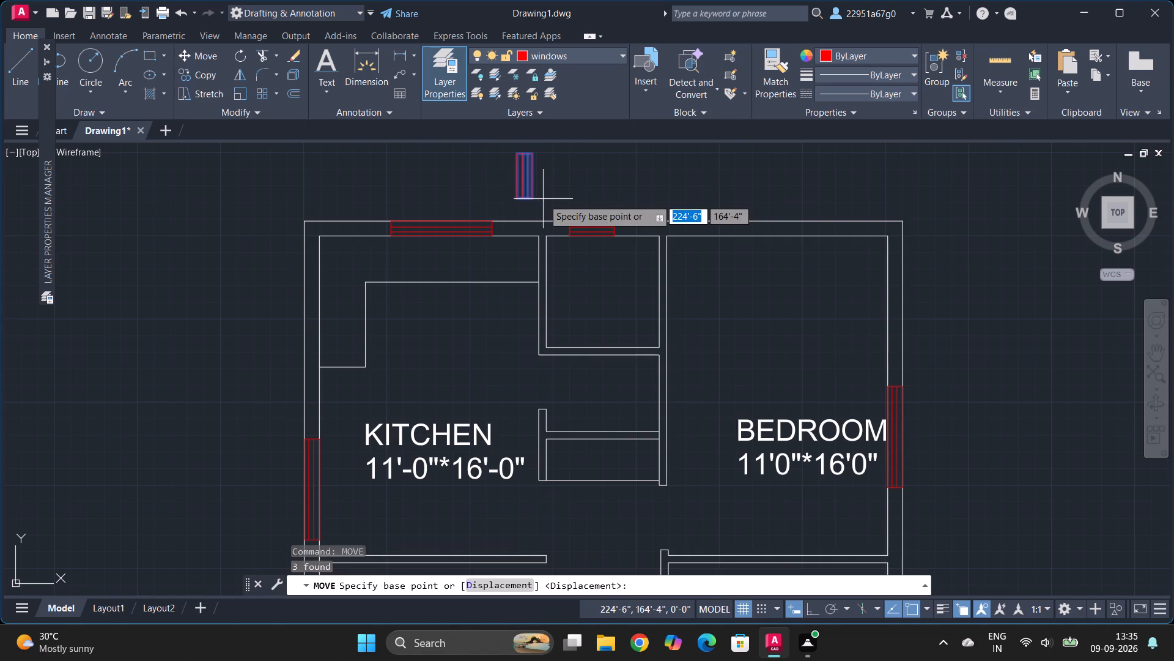
{"action": "left_click", "coordinate": [522, 174]}
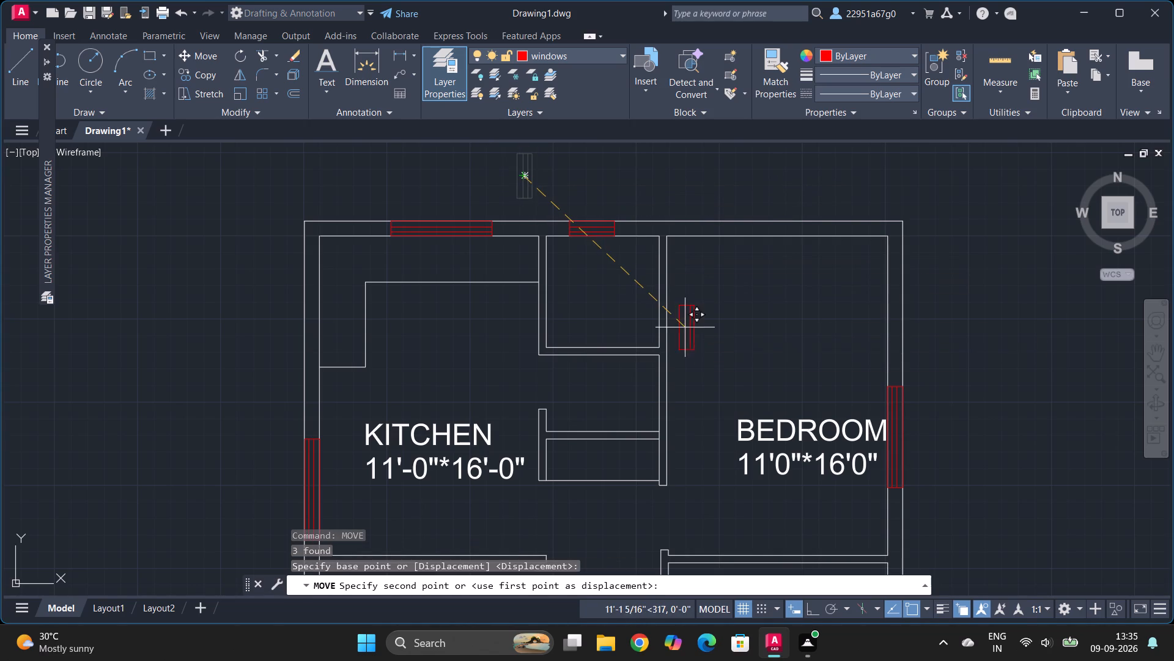
{"action": "scroll", "coordinate": [696, 398], "scroll_direction": "down", "scroll_amount": 3, "text": "ctrl"}
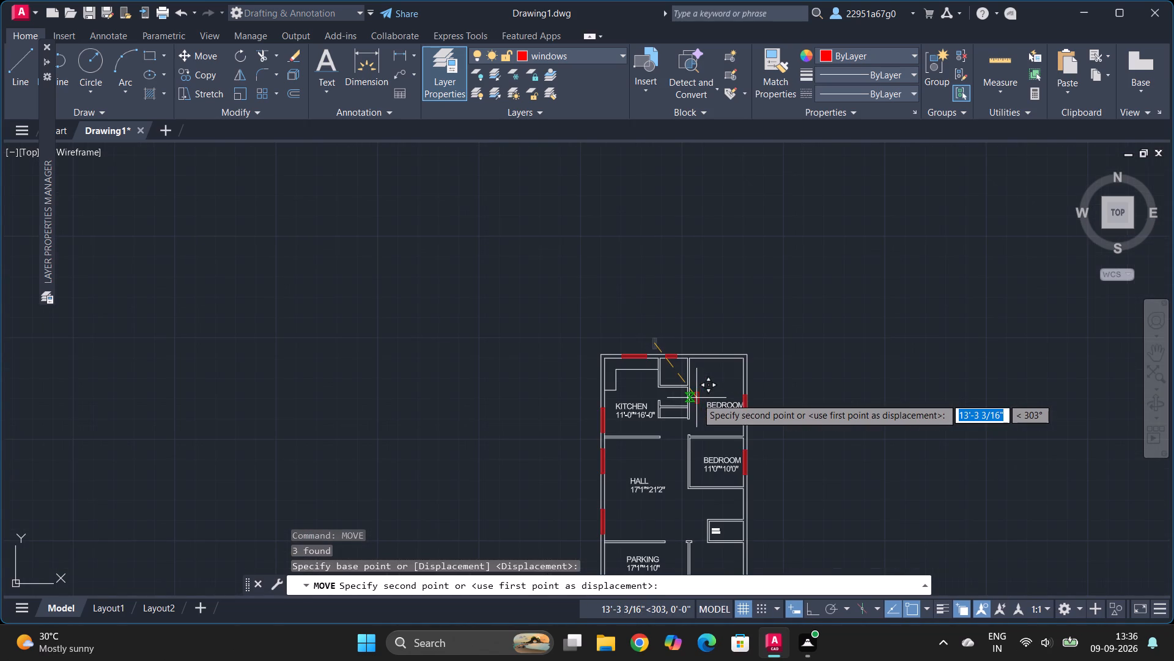
{"action": "scroll", "coordinate": [755, 450], "scroll_direction": "down", "scroll_amount": 2, "text": "ctrl"}
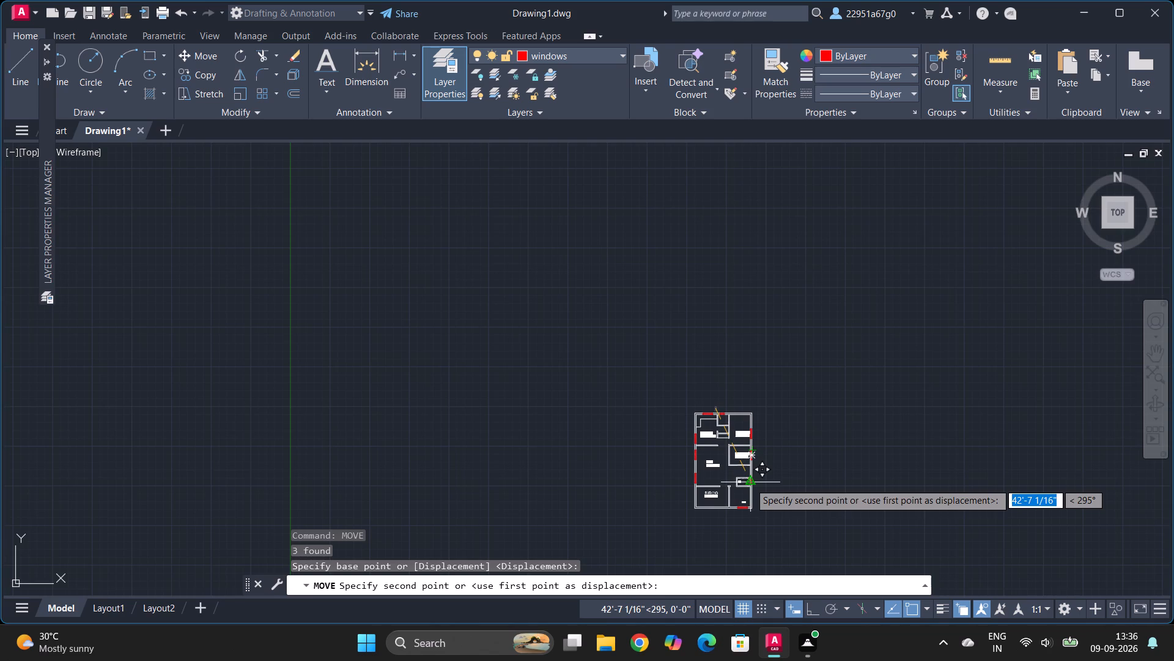
{"action": "scroll", "coordinate": [750, 483], "scroll_direction": "up", "scroll_amount": 6, "text": "ctrl"}
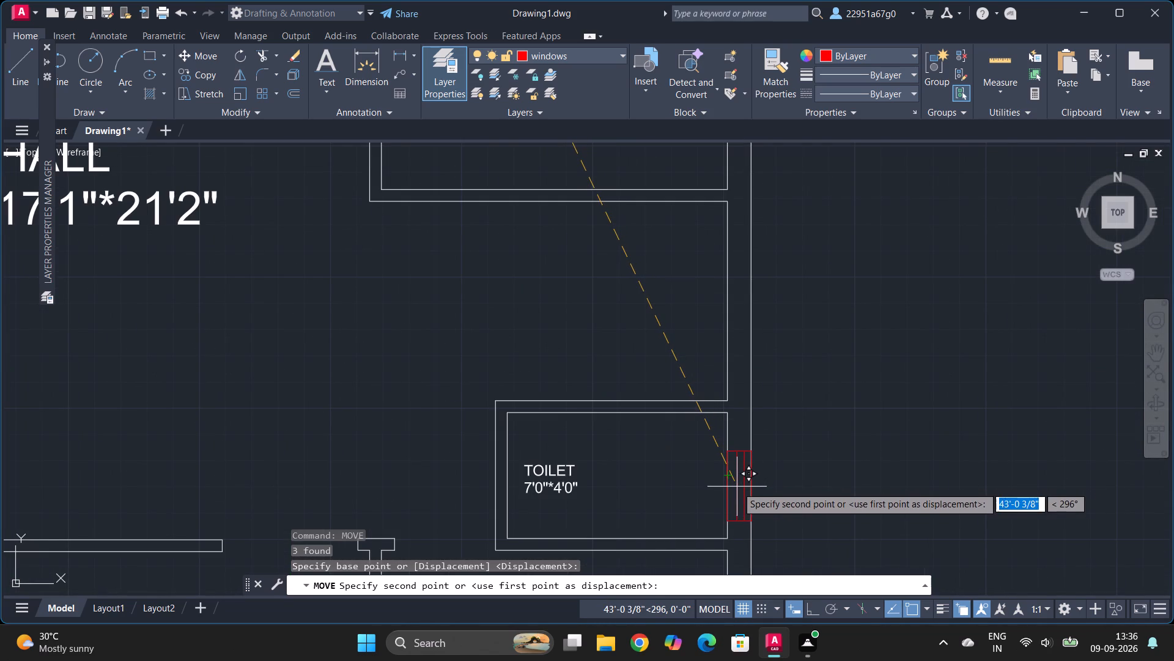
{"action": "left_click", "coordinate": [737, 484]}
{"action": "key", "text": "Escape"}
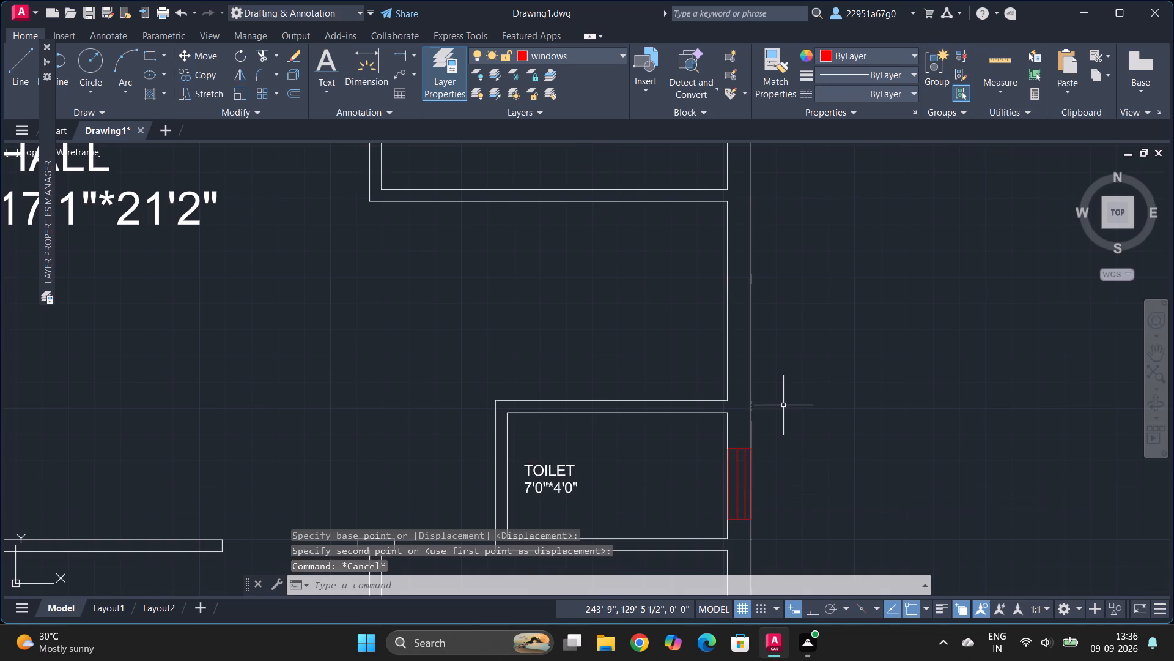
Draw a window rectangle about 3'-2" long across the outer east wall, between the 11'0"*10'0" bedroom and the toilet.
{"action": "scroll", "coordinate": [789, 399], "scroll_direction": "down", "scroll_amount": 3, "text": "ctrl"}
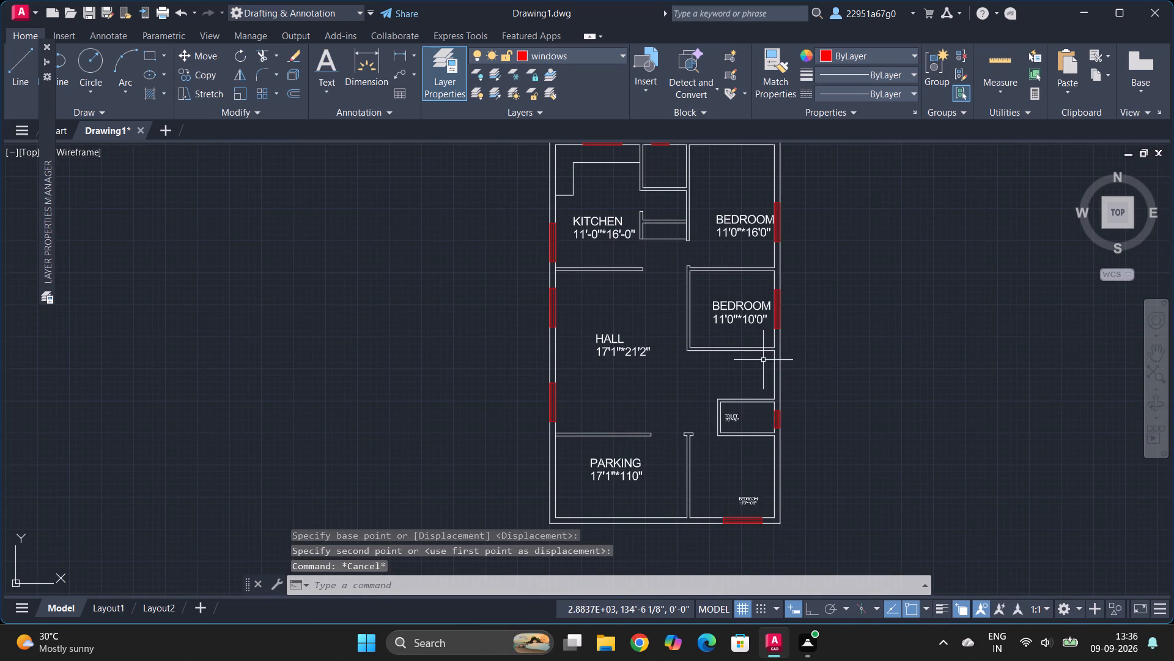
{"action": "scroll", "coordinate": [763, 360], "scroll_direction": "up", "scroll_amount": 4, "text": "ctrl"}
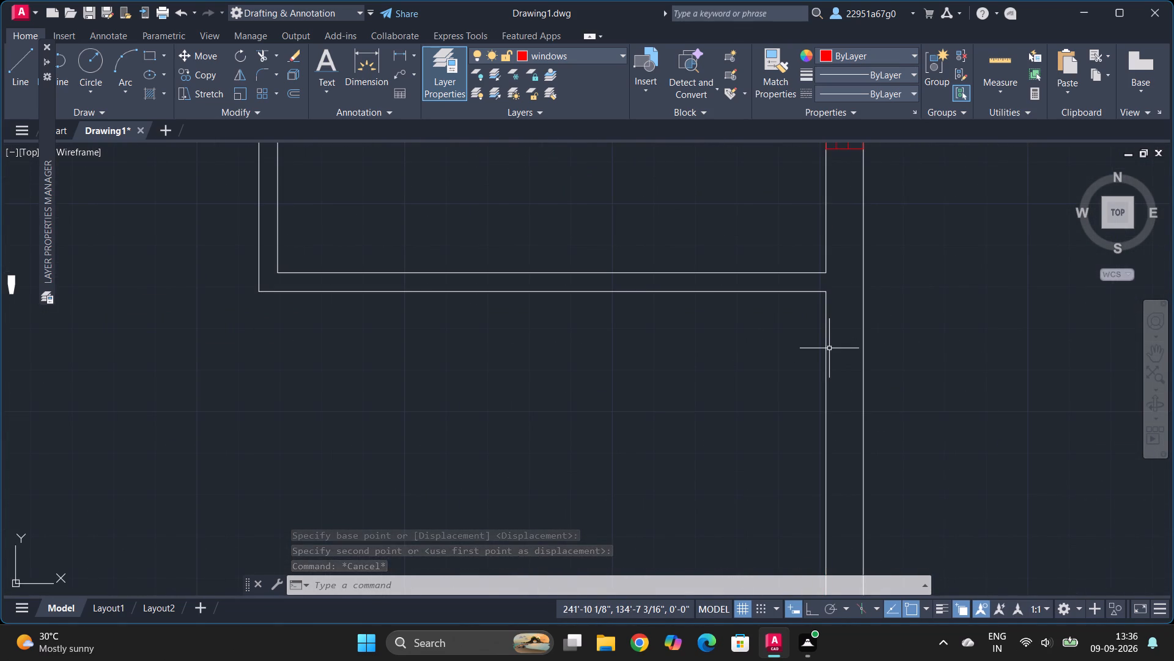
{"action": "scroll", "coordinate": [858, 357], "scroll_direction": "down", "scroll_amount": 2, "text": "ctrl"}
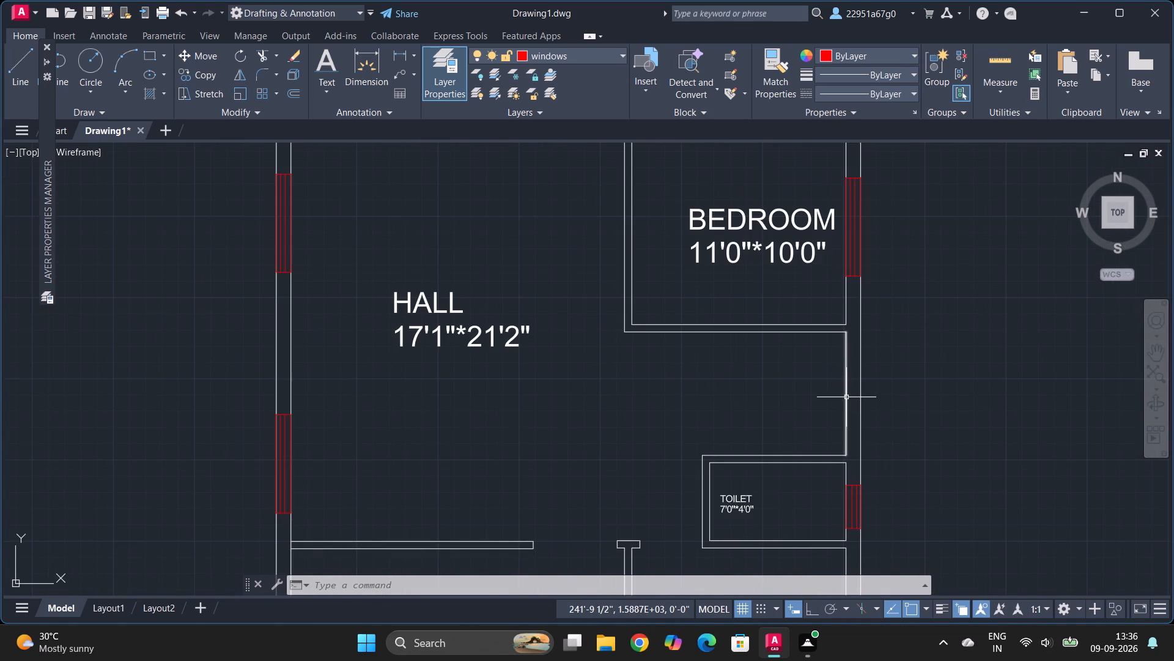
{"action": "scroll", "coordinate": [846, 397], "scroll_direction": "up", "scroll_amount": 2, "text": "ctrl"}
{"action": "type", "text": "rec"}
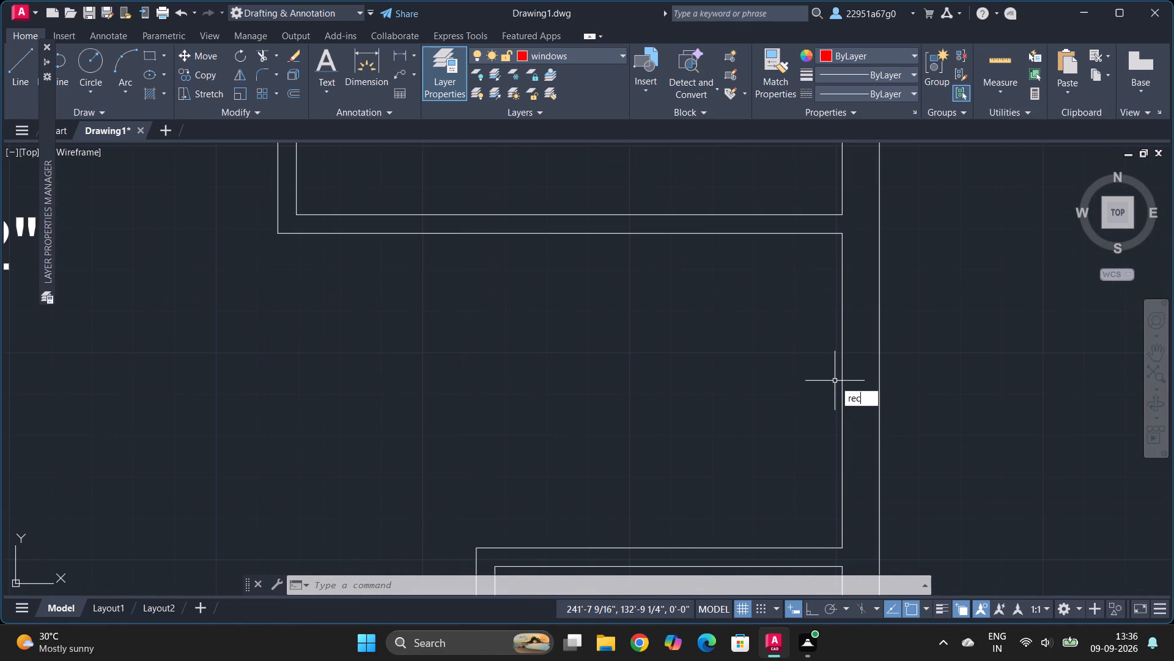
{"action": "key", "text": "Return"}
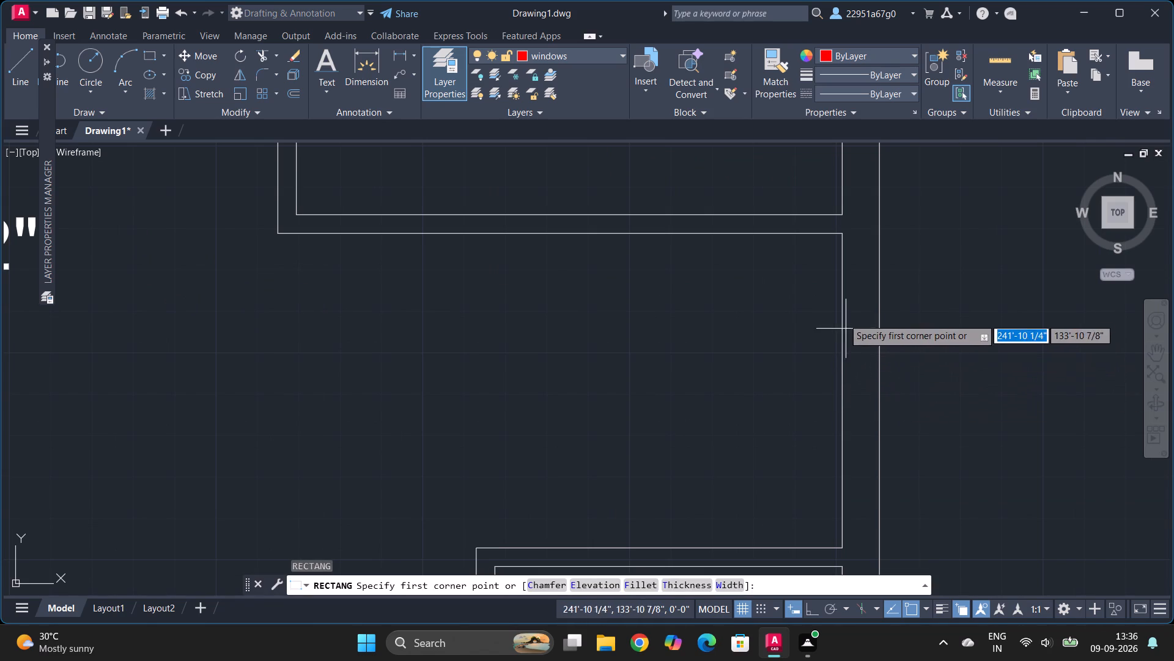
{"action": "left_click", "coordinate": [841, 308]}
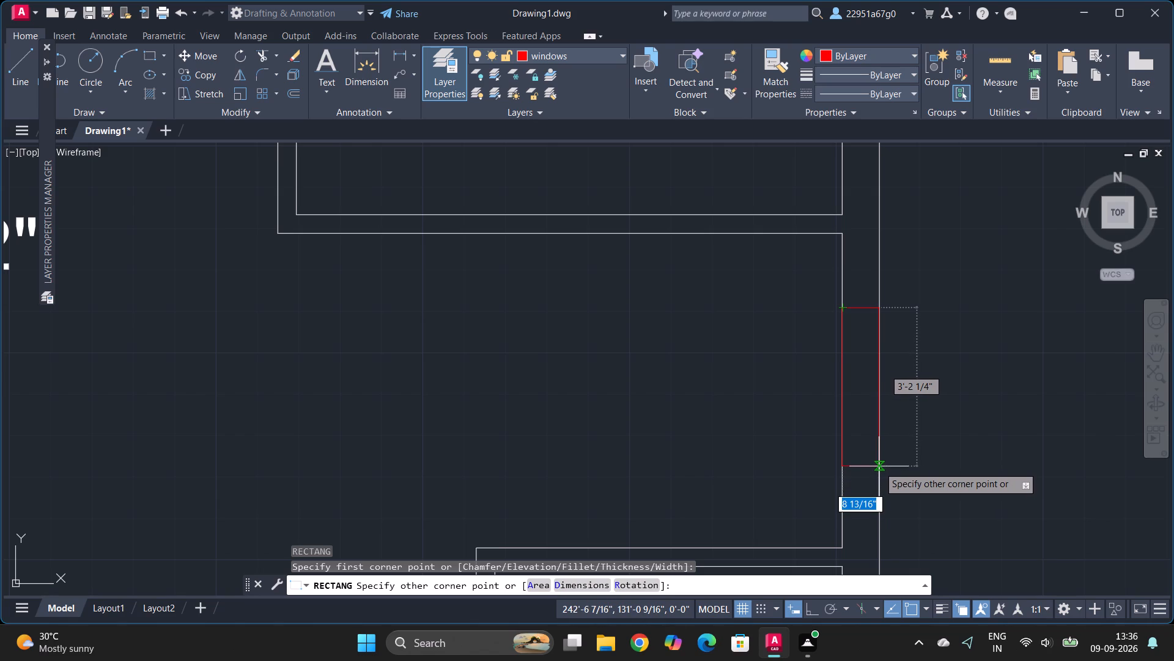
{"action": "left_click", "coordinate": [879, 466]}
{"action": "key", "text": "Escape"}
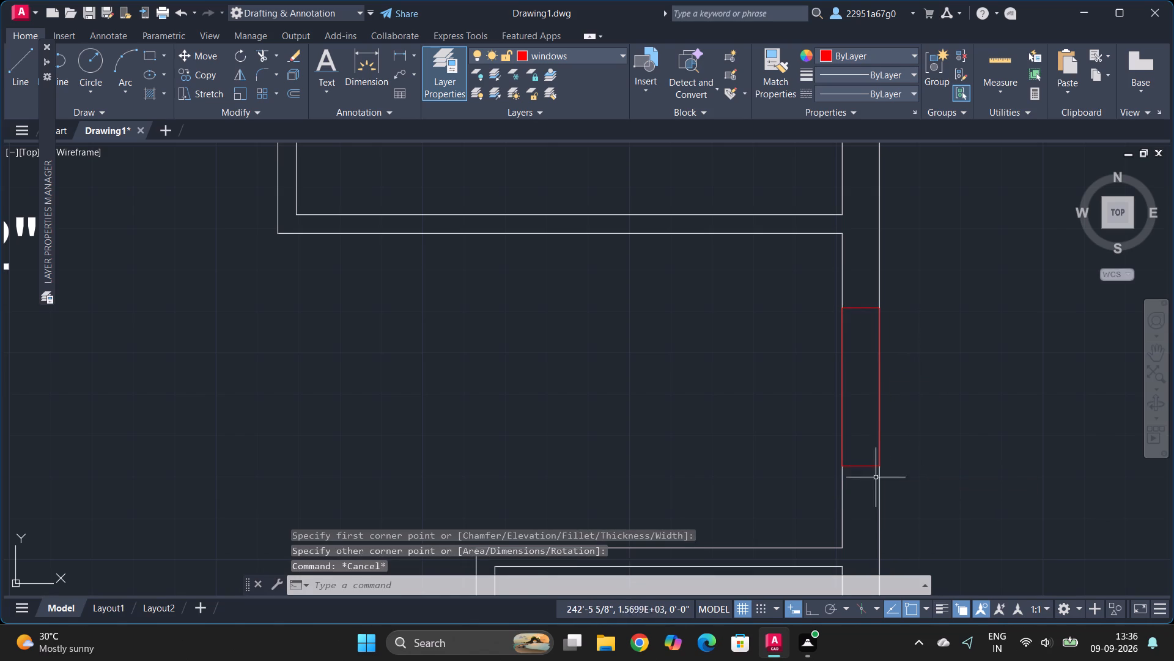
Extend the toilet window's two inner lines north through the new window rectangle in the outer east wall, up to its far edge.
{"action": "scroll", "coordinate": [925, 343], "scroll_direction": "down", "scroll_amount": 3, "text": "ctrl"}
{"action": "type", "text": "ex"}
{"action": "key", "text": "Return"}
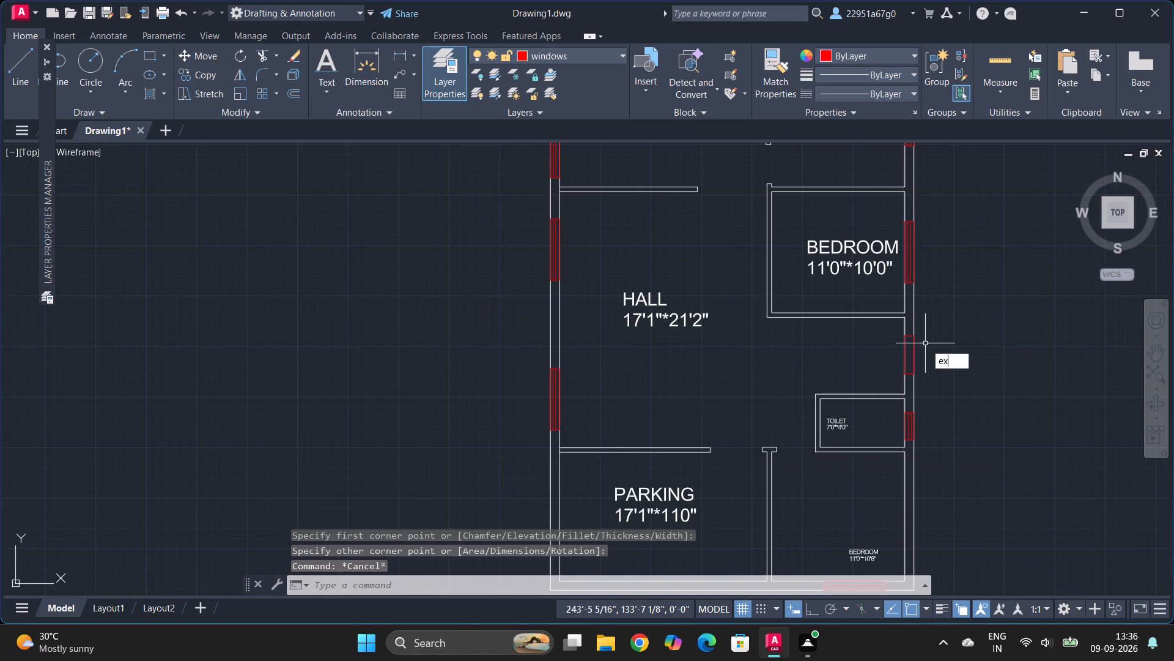
{"action": "left_click", "coordinate": [909, 423]}
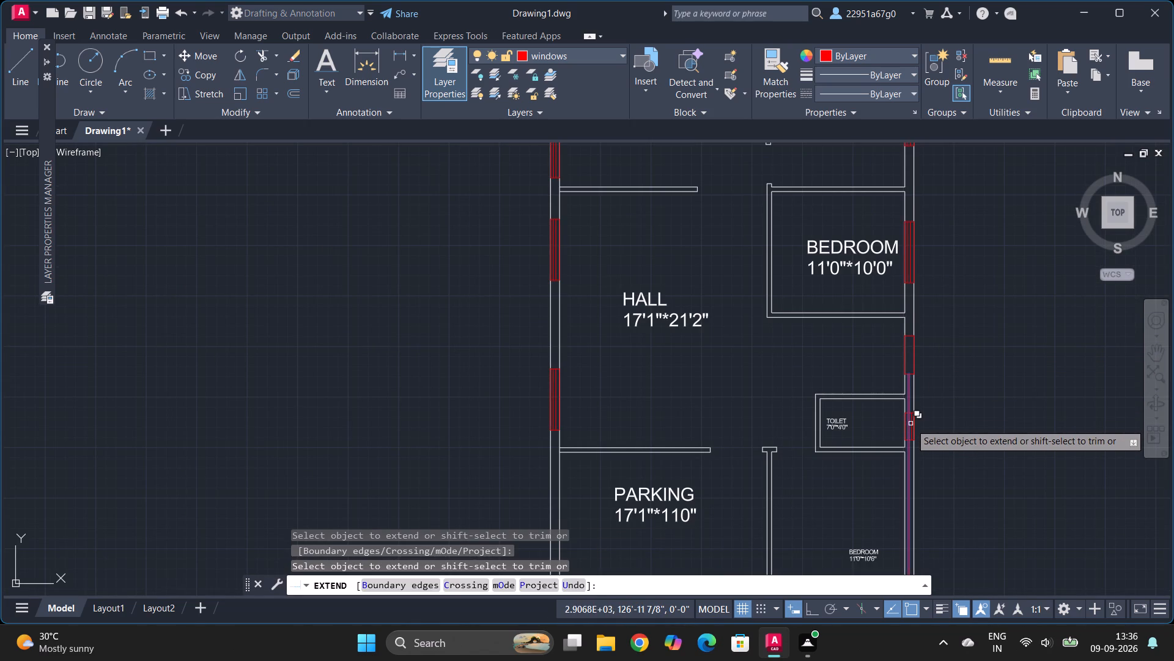
{"action": "scroll", "coordinate": [911, 423], "scroll_direction": "up", "scroll_amount": 4, "text": "ctrl"}
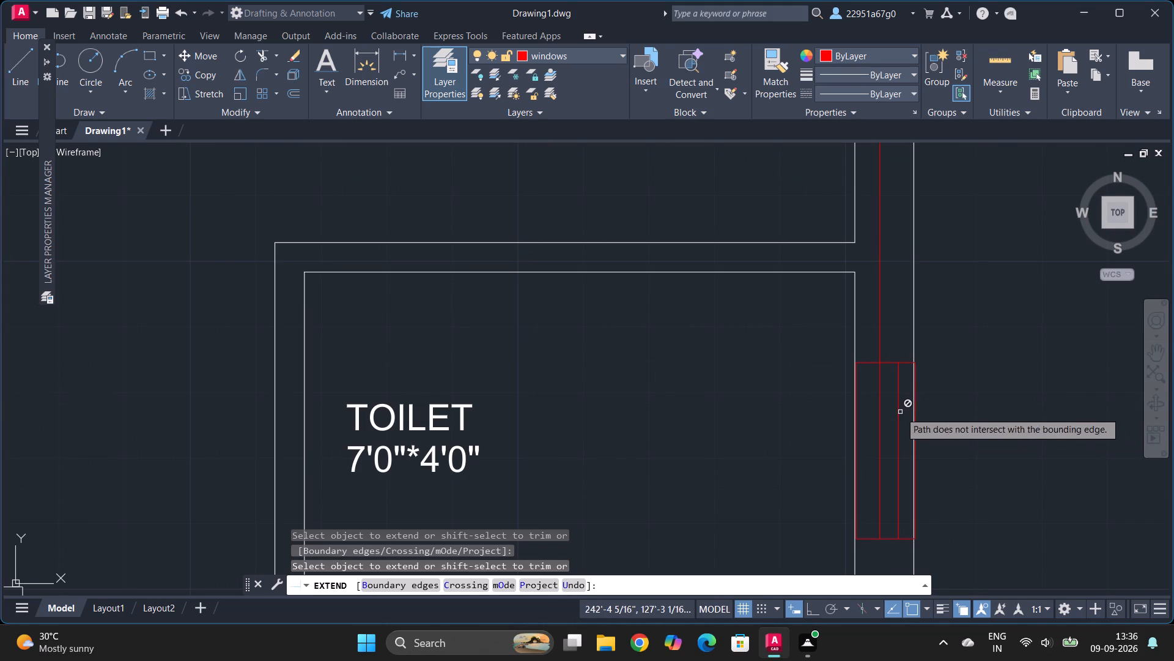
{"action": "scroll", "coordinate": [899, 398], "scroll_direction": "down", "scroll_amount": 1, "text": "ctrl"}
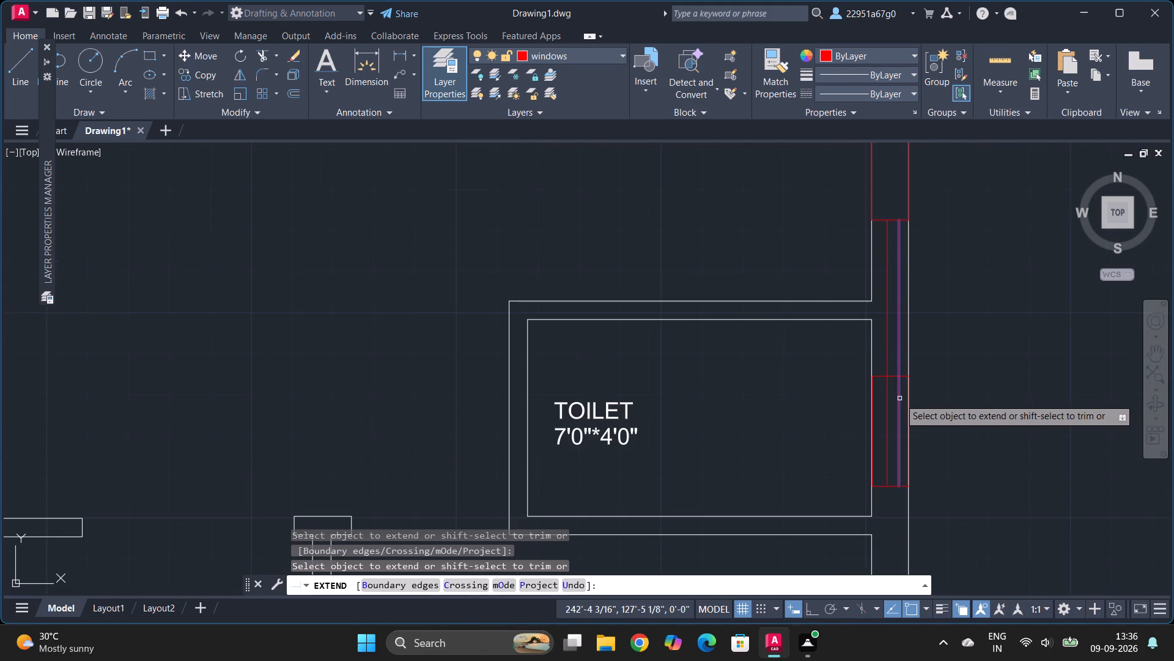
{"action": "left_click", "coordinate": [899, 398]}
{"action": "scroll", "coordinate": [870, 223], "scroll_direction": "down", "scroll_amount": 3, "text": "ctrl"}
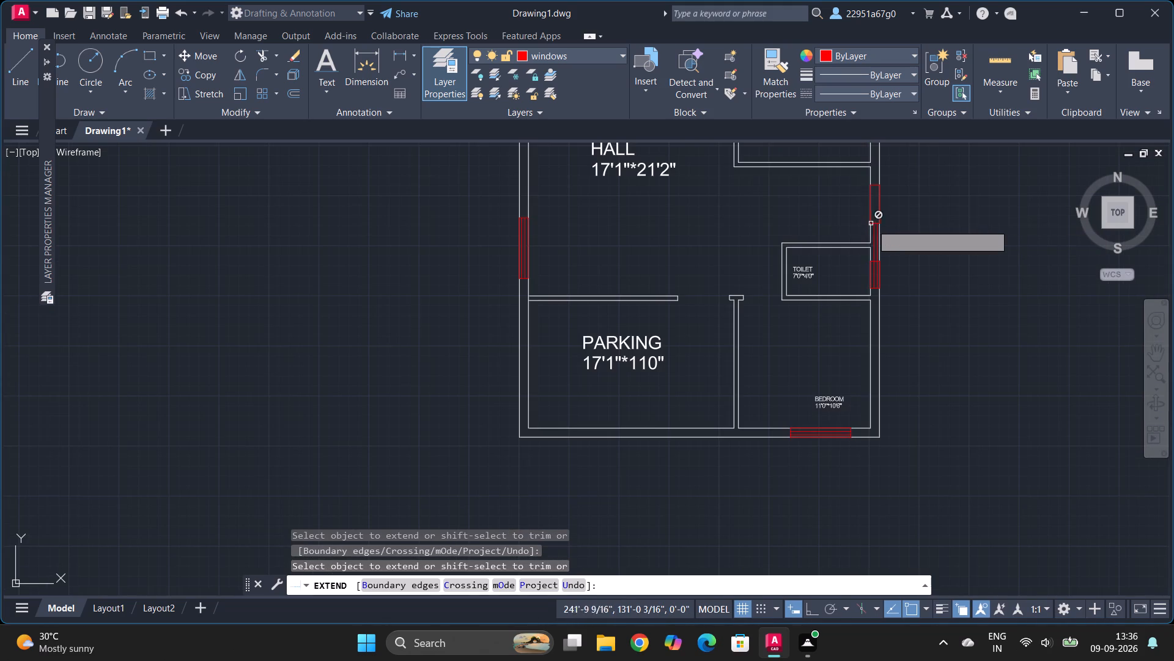
{"action": "scroll", "coordinate": [874, 200], "scroll_direction": "up", "scroll_amount": 5, "text": "ctrl"}
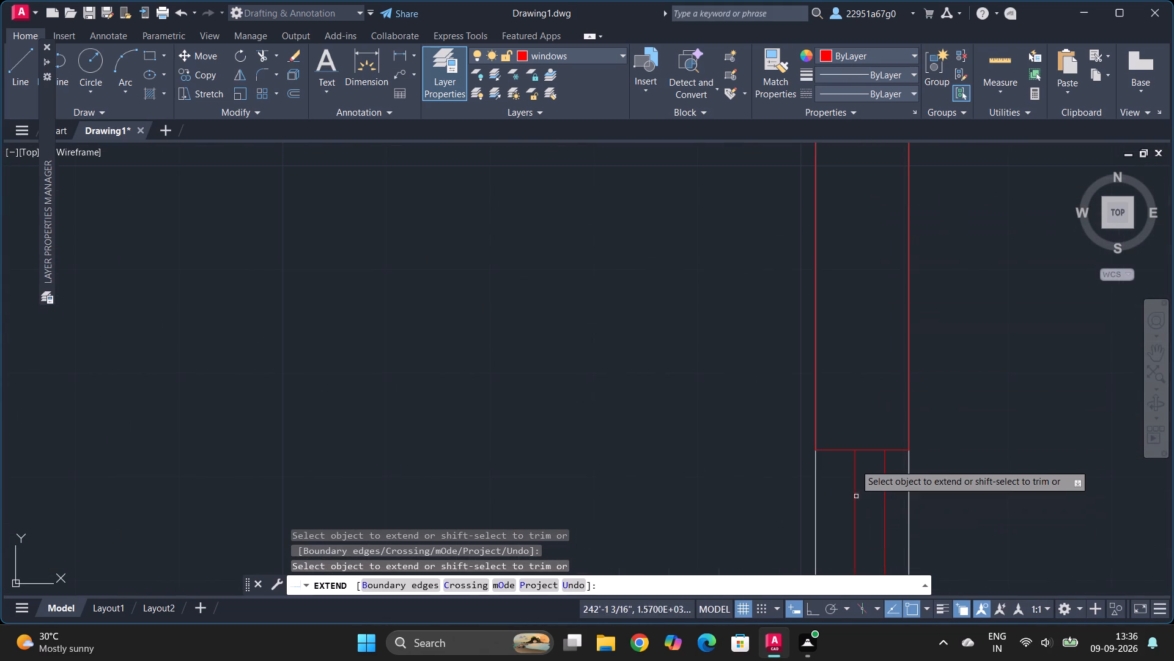
{"action": "left_click", "coordinate": [853, 462]}
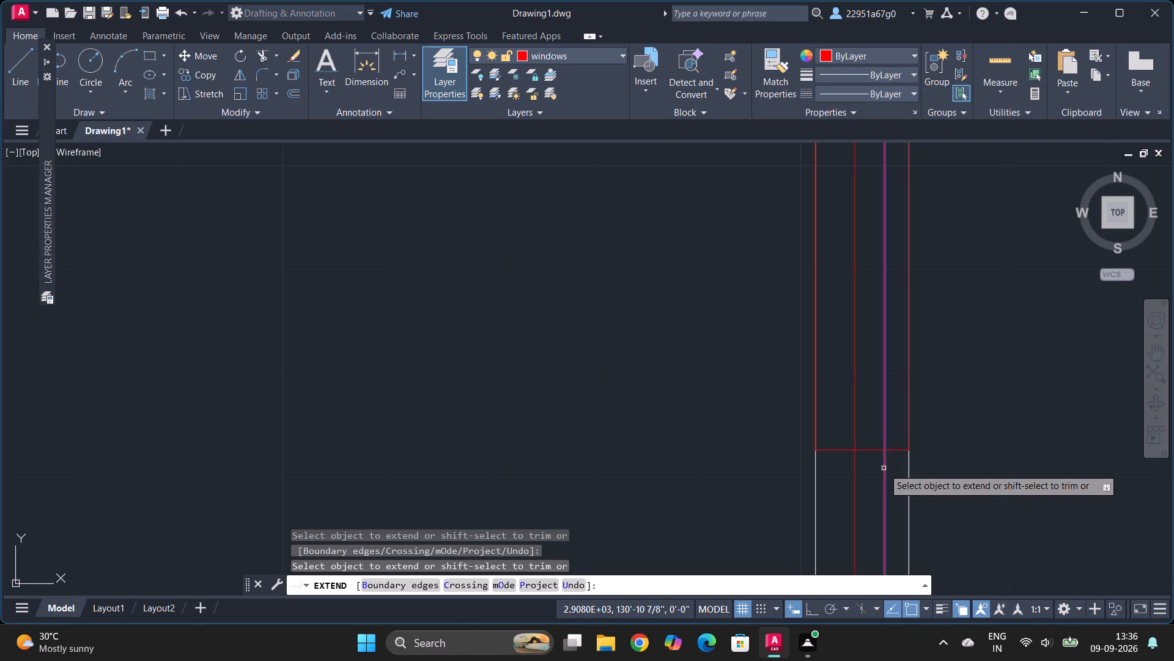
{"action": "left_click", "coordinate": [884, 468]}
{"action": "key", "text": "Escape"}
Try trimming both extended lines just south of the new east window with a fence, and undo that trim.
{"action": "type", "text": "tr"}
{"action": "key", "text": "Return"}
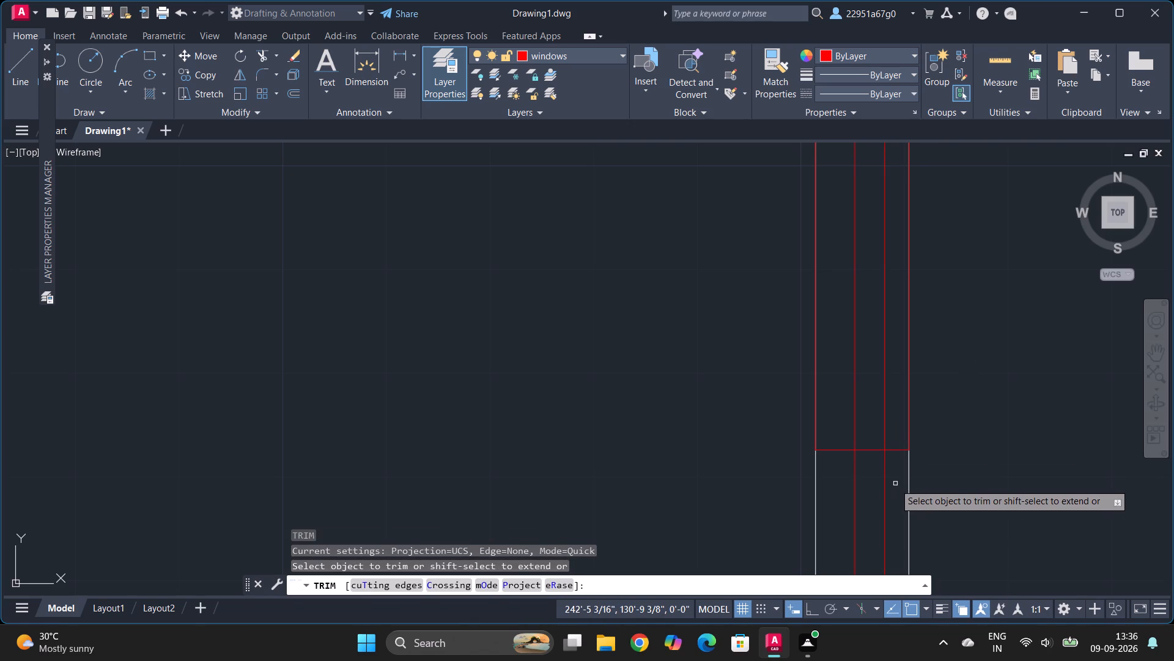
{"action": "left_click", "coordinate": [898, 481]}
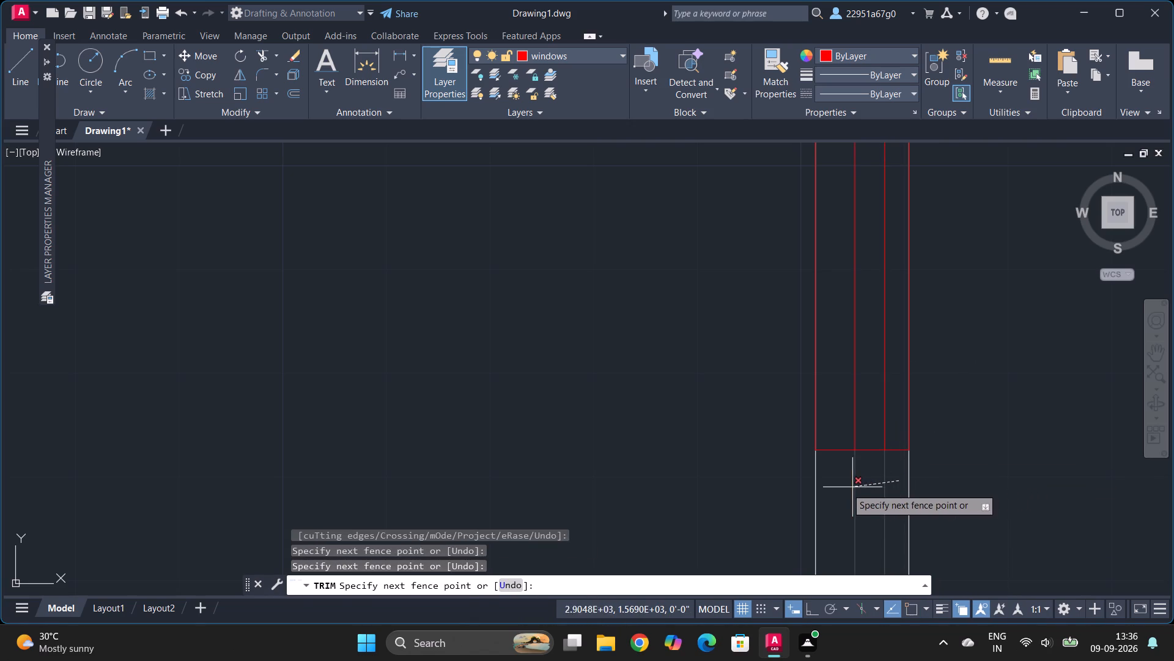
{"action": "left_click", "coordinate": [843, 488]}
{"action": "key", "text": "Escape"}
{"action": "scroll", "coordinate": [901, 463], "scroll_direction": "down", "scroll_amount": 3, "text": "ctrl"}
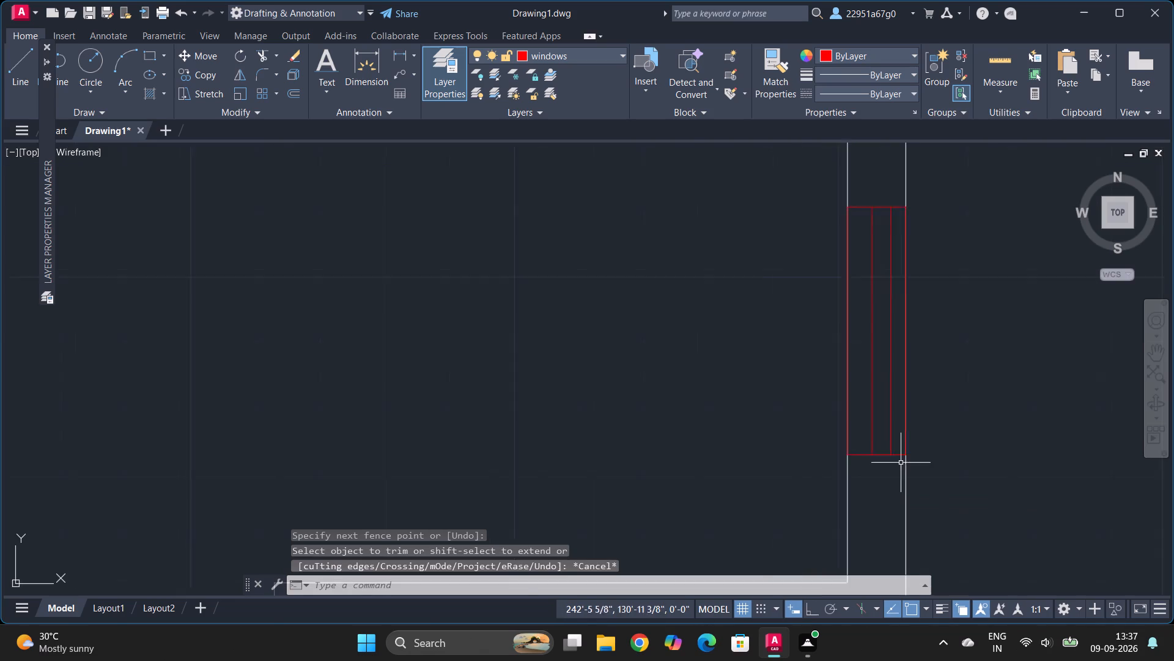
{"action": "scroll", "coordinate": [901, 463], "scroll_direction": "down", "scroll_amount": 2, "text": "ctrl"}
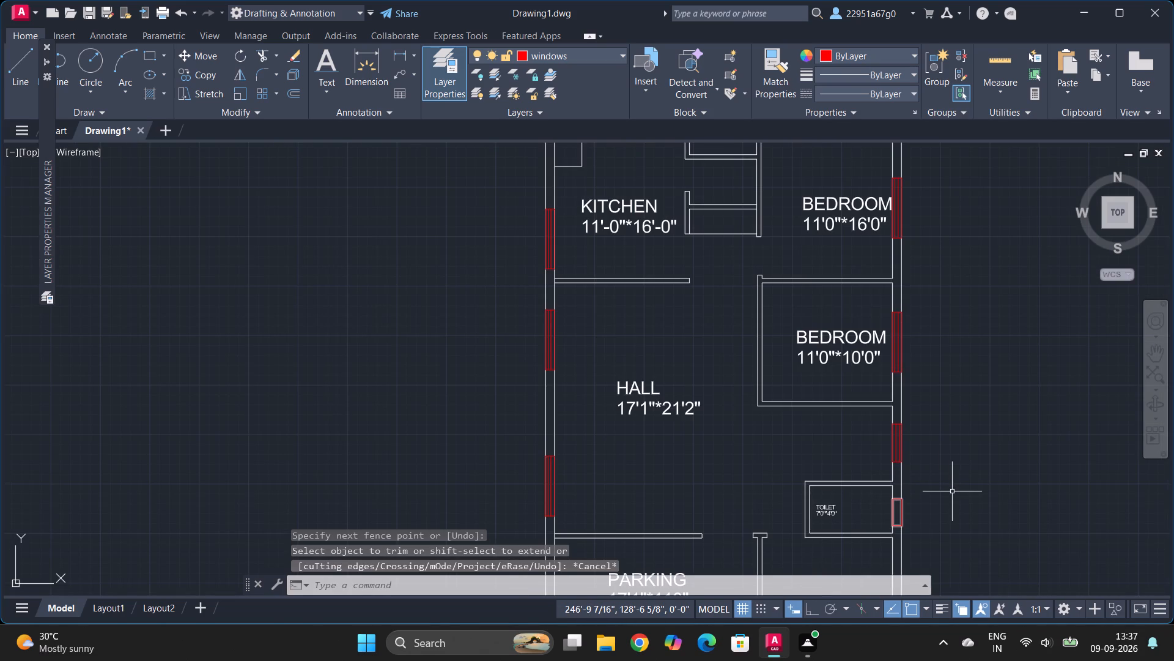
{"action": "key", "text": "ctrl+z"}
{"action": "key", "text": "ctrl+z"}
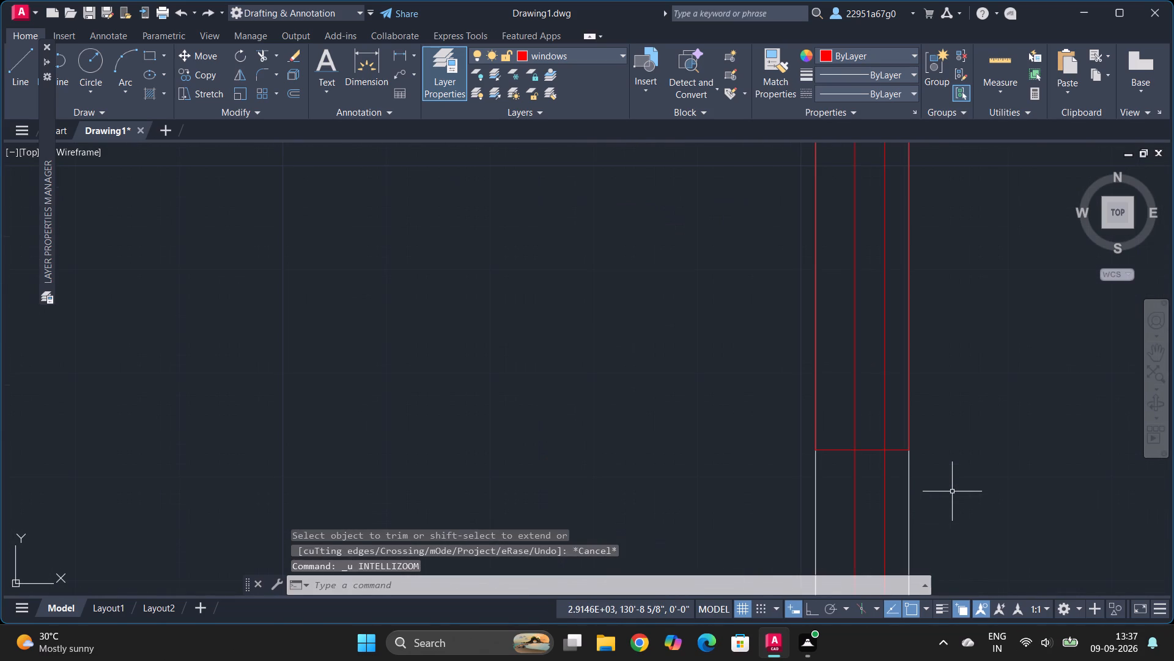
Trim away both extended lines between the new east window and the toilet window, keeping the inner lines within each window.
{"action": "scroll", "coordinate": [855, 423], "scroll_direction": "down", "scroll_amount": 4, "text": "ctrl"}
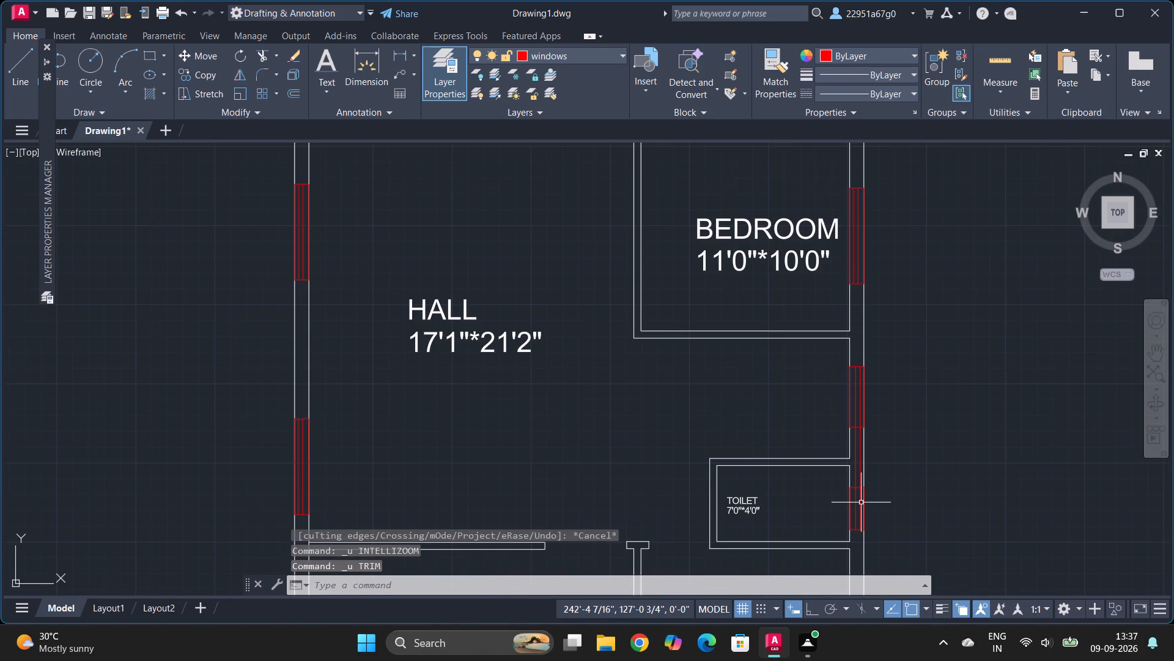
{"action": "key", "text": "r"}
{"action": "key", "text": "Return"}
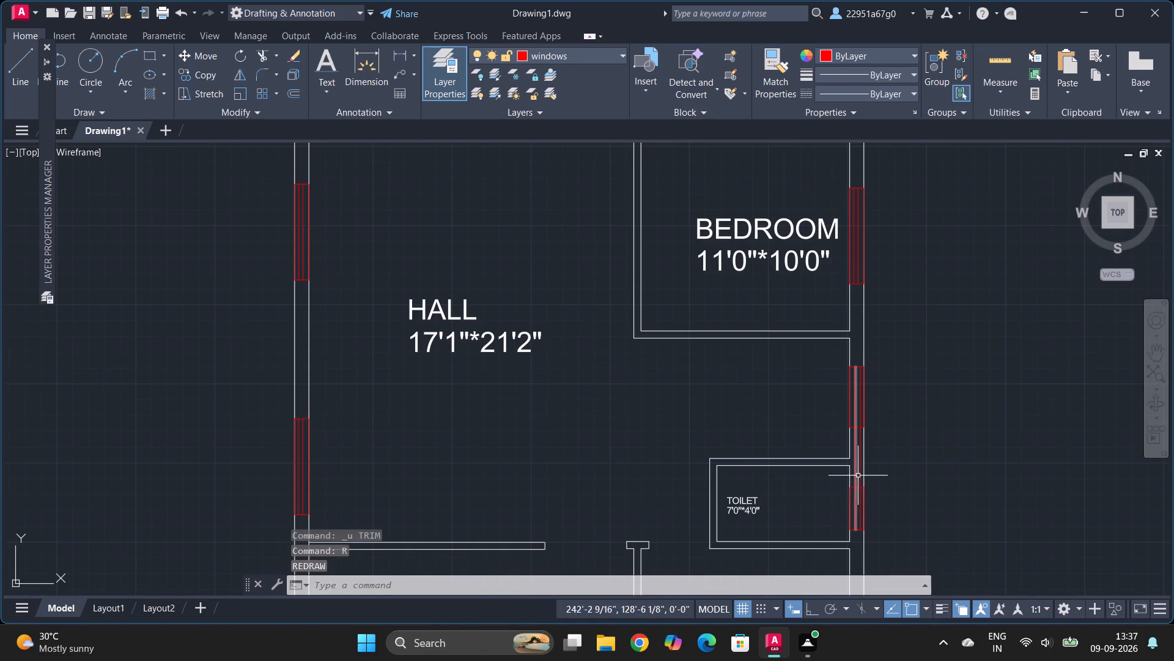
{"action": "key", "text": "Escape"}
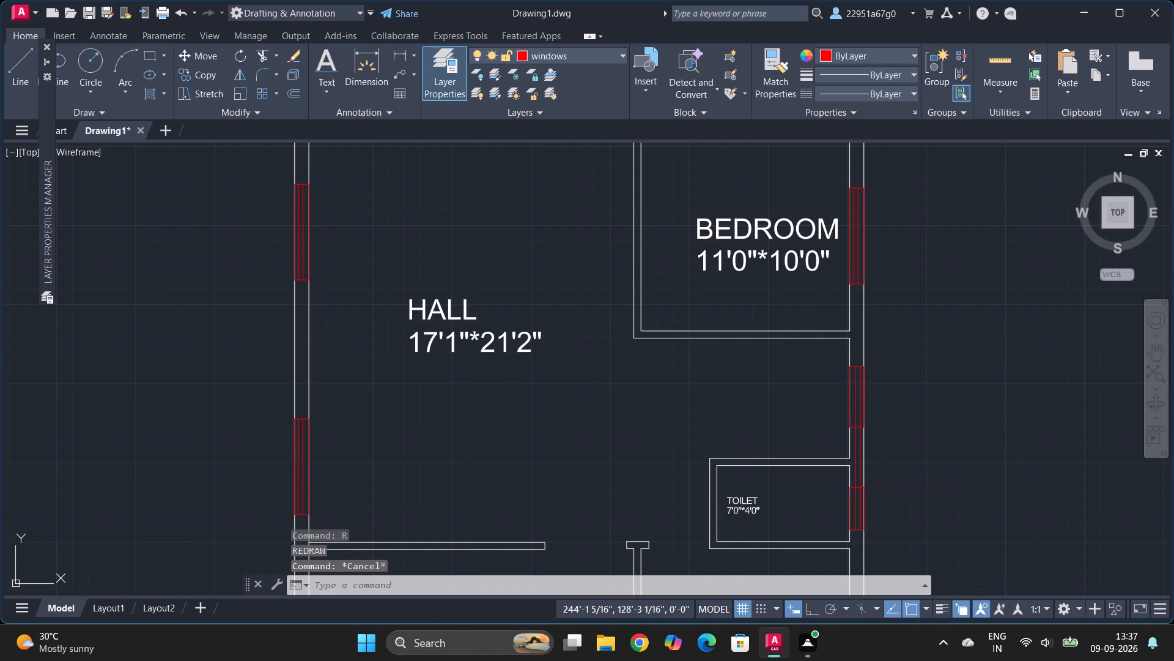
{"action": "key", "text": "Escape"}
{"action": "type", "text": "tr"}
{"action": "key", "text": "Return"}
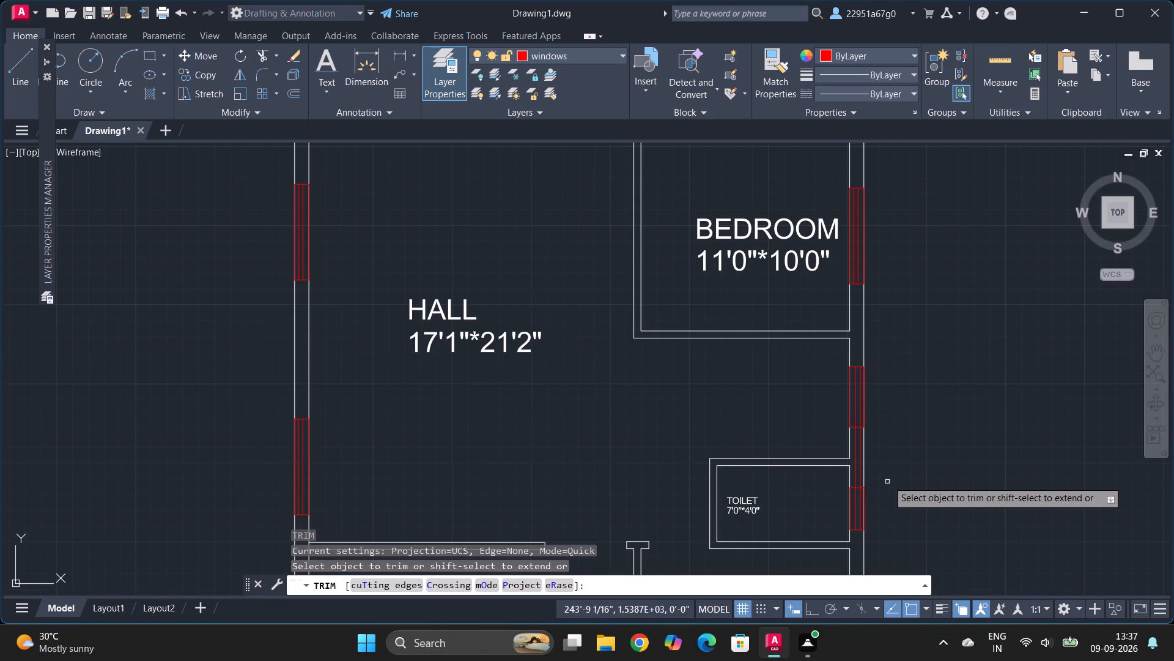
{"action": "scroll", "coordinate": [888, 480], "scroll_direction": "up", "scroll_amount": 1, "text": "ctrl"}
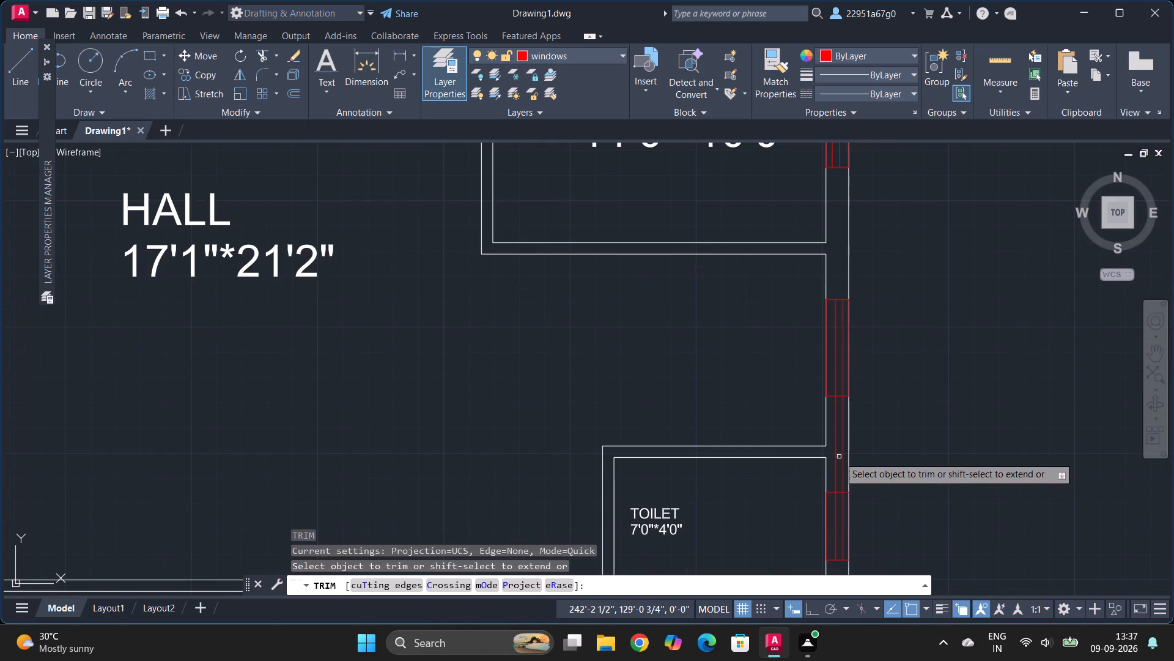
{"action": "left_click", "coordinate": [844, 462]}
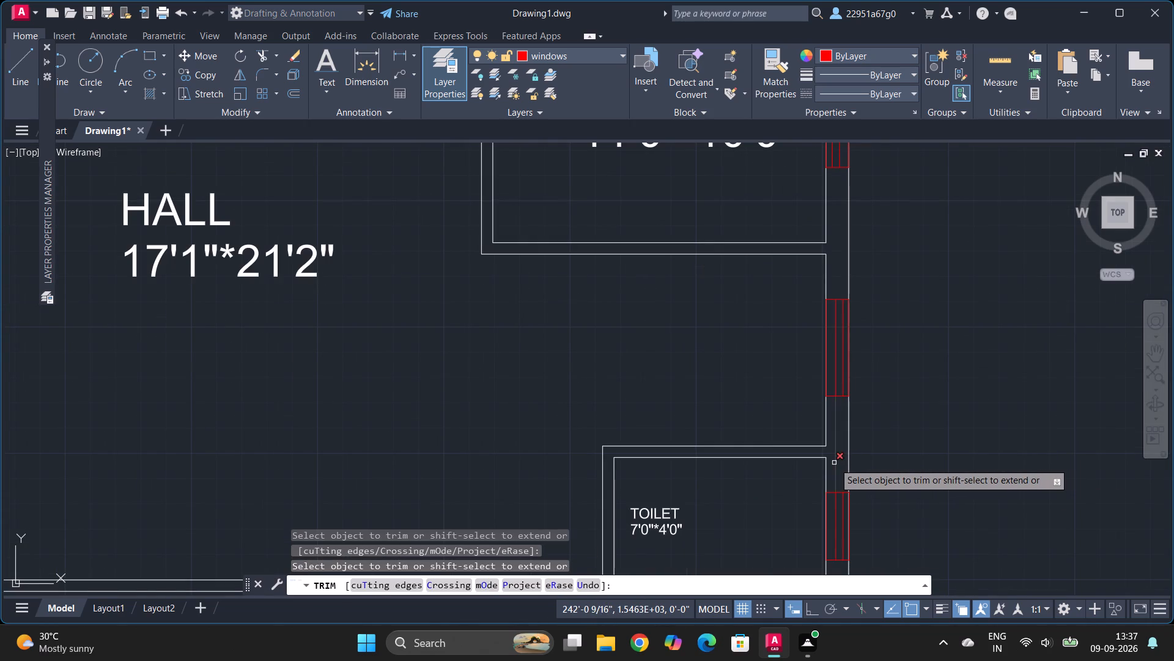
{"action": "left_click", "coordinate": [834, 463]}
{"action": "key", "text": "Escape"}
{"action": "scroll", "coordinate": [874, 454], "scroll_direction": "down", "scroll_amount": 2, "text": "ctrl"}
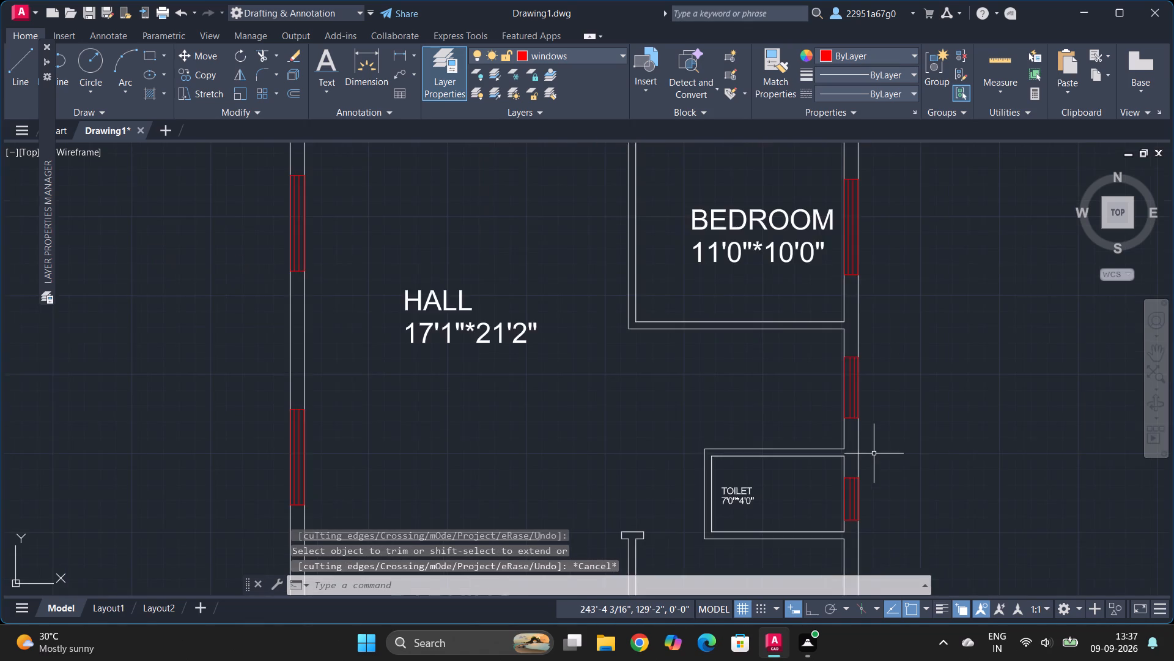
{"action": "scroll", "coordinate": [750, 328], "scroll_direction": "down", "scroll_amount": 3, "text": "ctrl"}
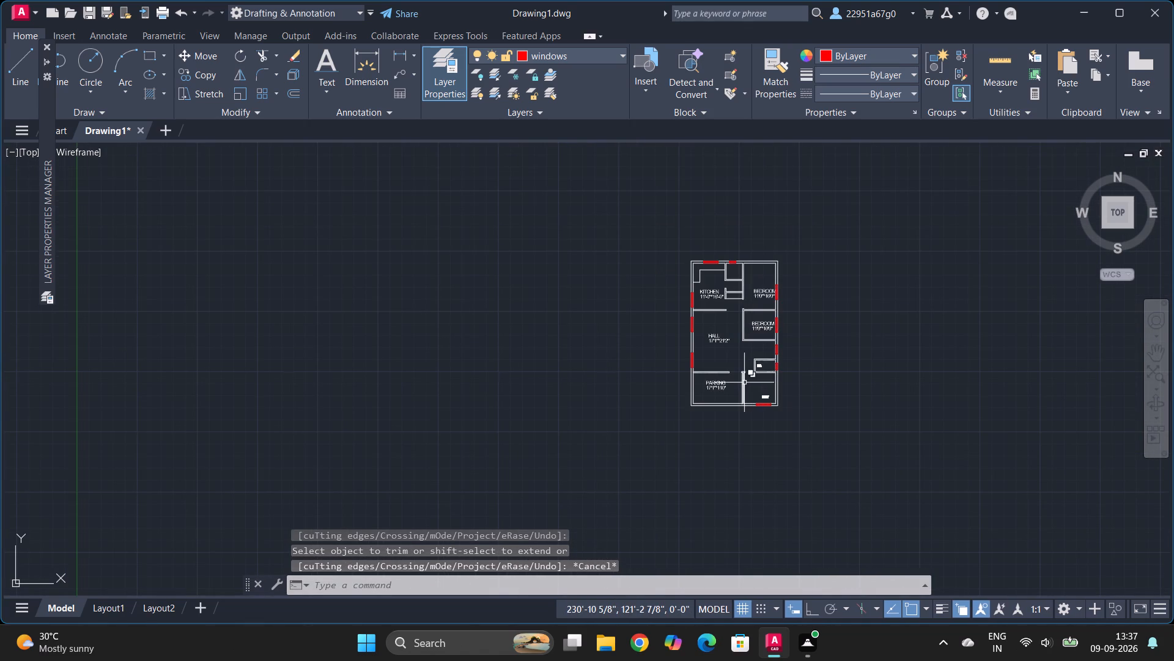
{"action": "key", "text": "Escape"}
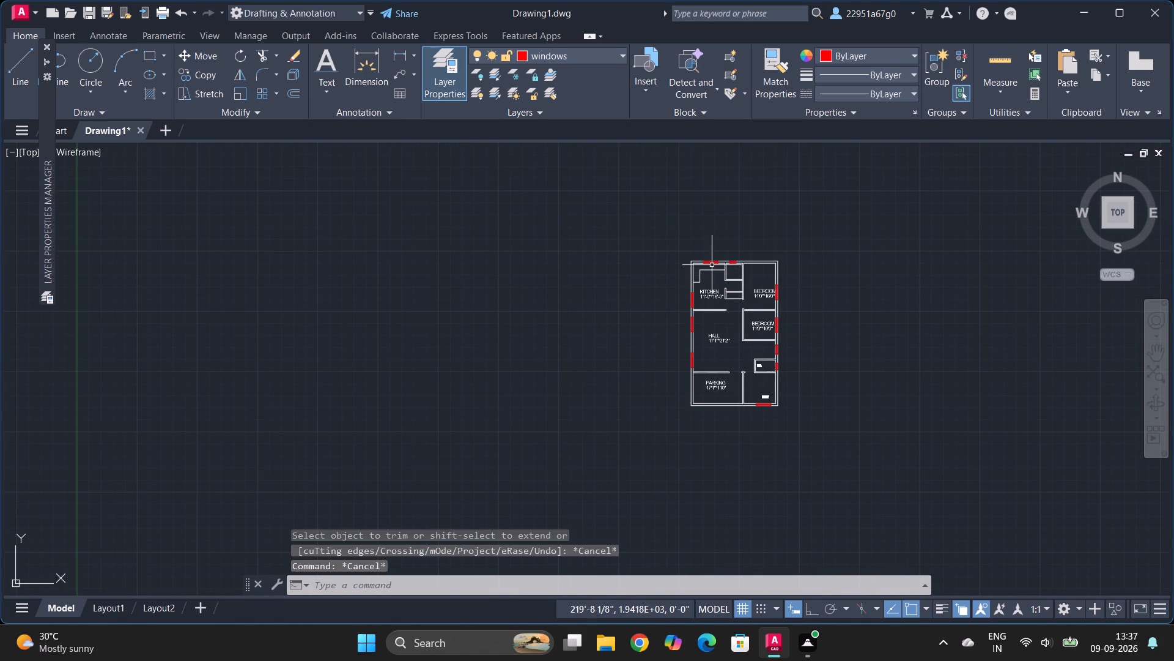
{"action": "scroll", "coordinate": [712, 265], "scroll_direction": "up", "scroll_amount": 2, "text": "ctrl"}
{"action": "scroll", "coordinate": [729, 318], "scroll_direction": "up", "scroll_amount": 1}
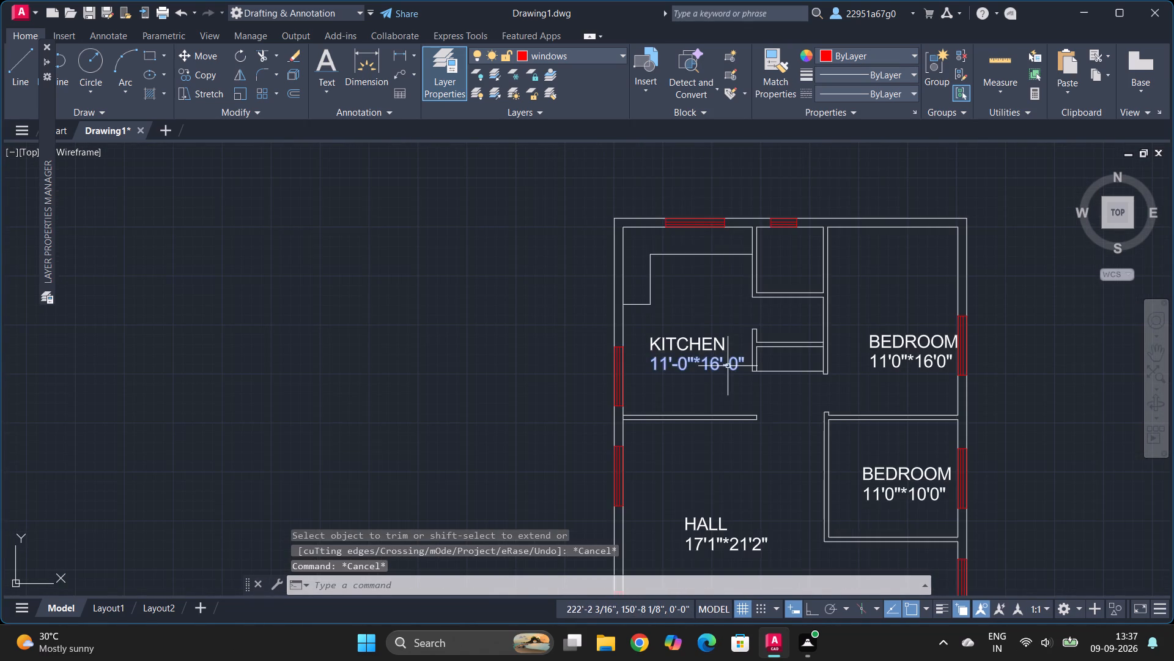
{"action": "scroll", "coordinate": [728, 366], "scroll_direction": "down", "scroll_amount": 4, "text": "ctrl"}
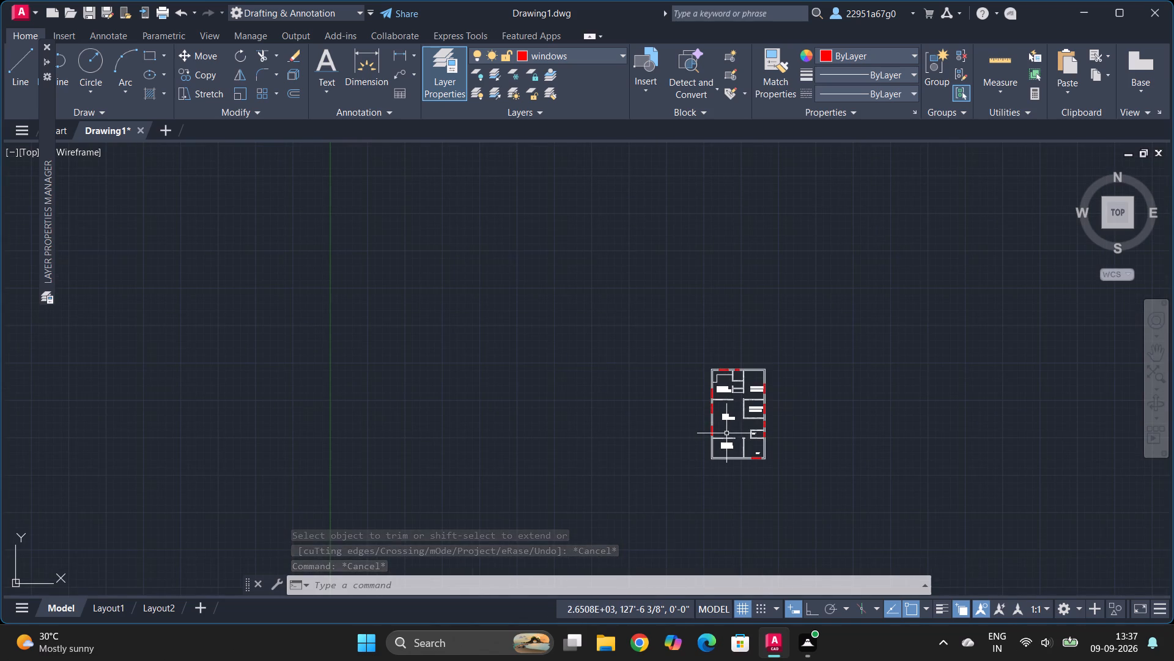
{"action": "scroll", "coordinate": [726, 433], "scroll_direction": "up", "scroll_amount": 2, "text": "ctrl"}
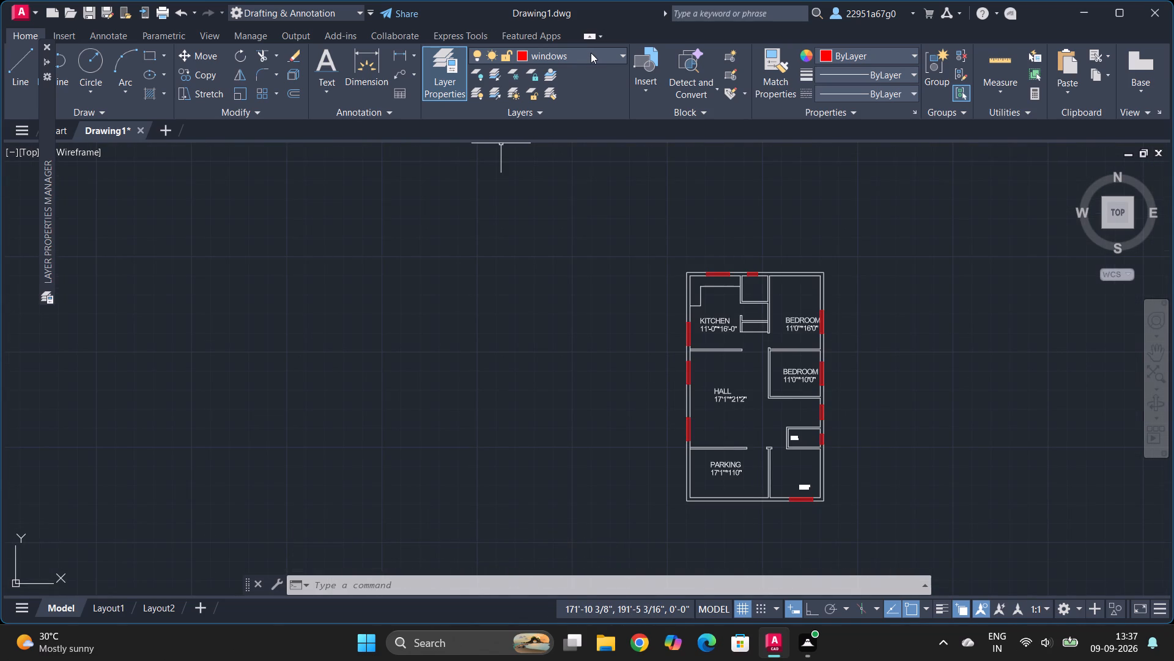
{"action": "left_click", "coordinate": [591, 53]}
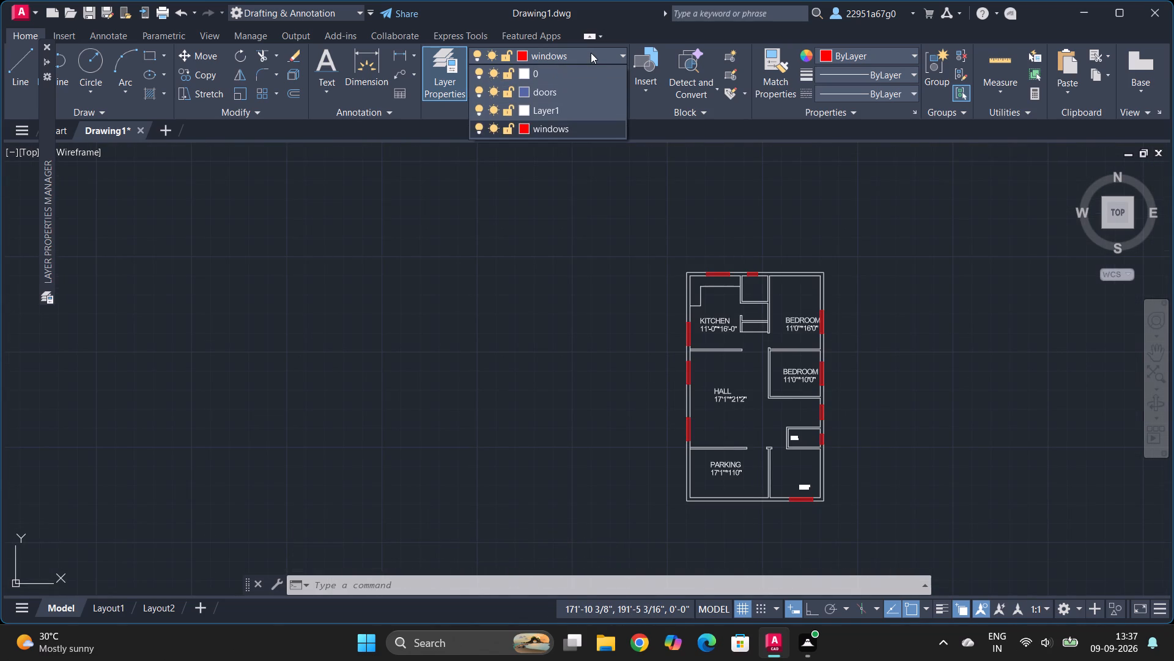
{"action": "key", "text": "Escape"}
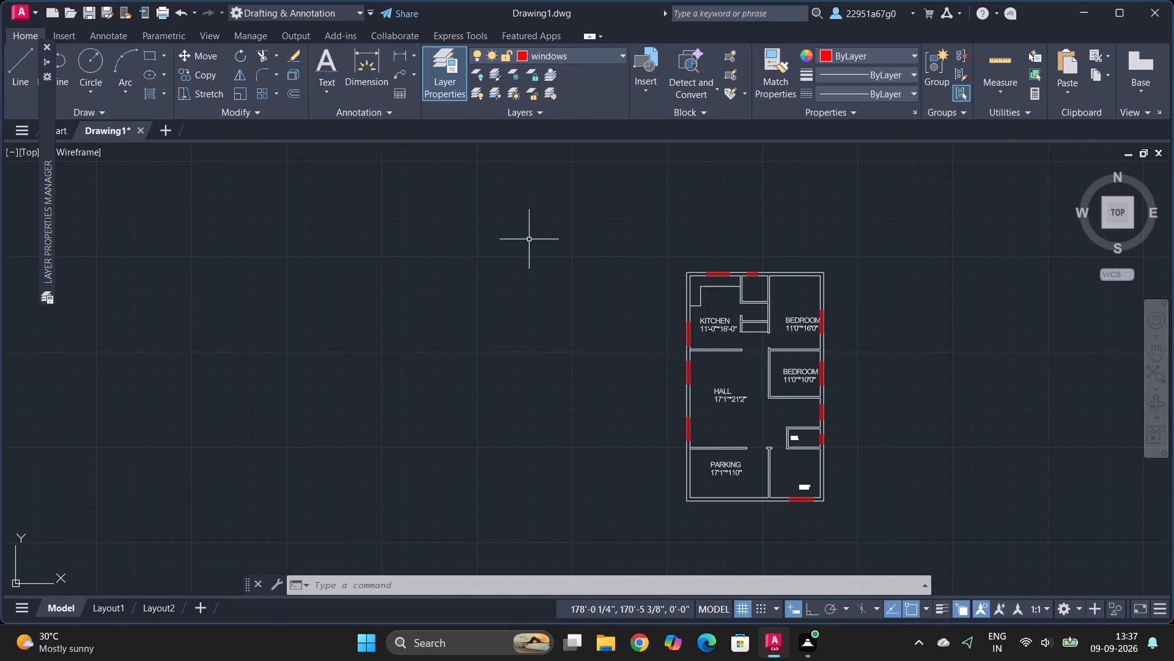
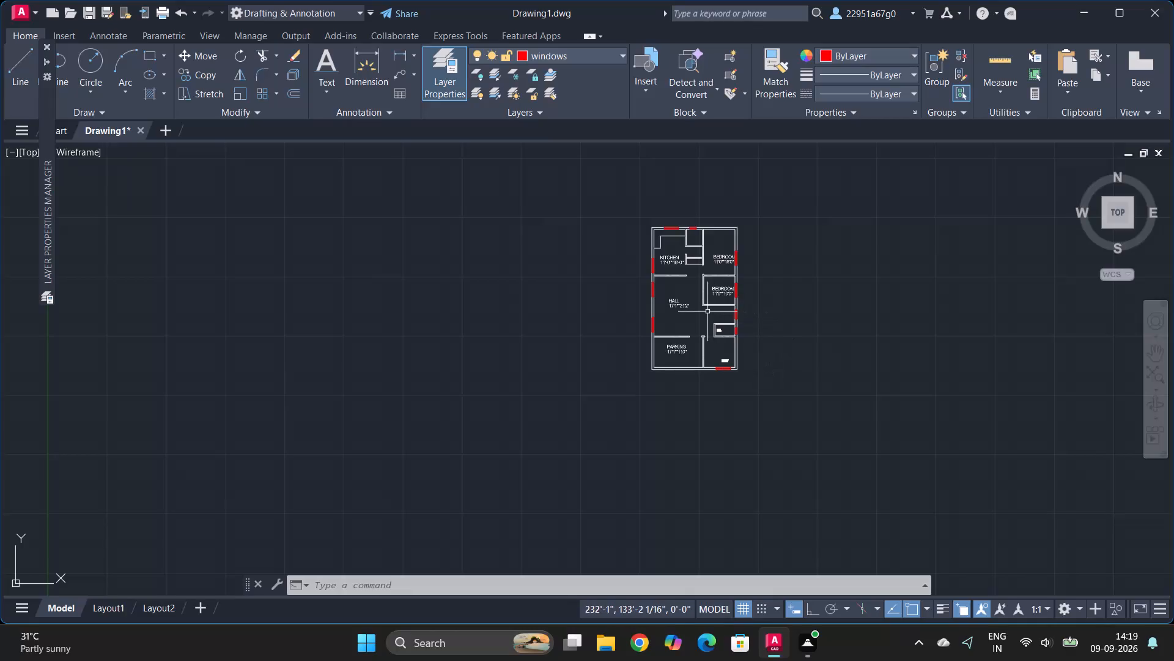
On the doors layer, draw a vertical line about 3' up from the lower end corner of the wall between PARKING and HALL.
{"action": "scroll", "coordinate": [708, 311], "scroll_direction": "up", "scroll_amount": 2, "text": "ctrl"}
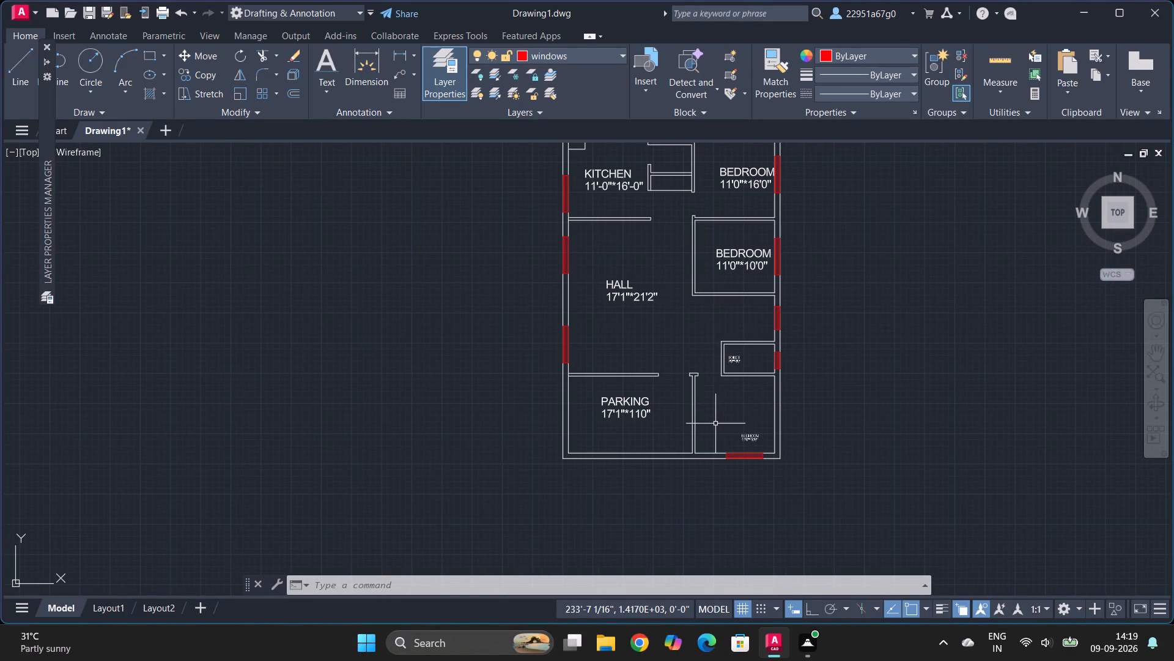
{"action": "scroll", "coordinate": [715, 424], "scroll_direction": "up", "scroll_amount": 3, "text": "ctrl"}
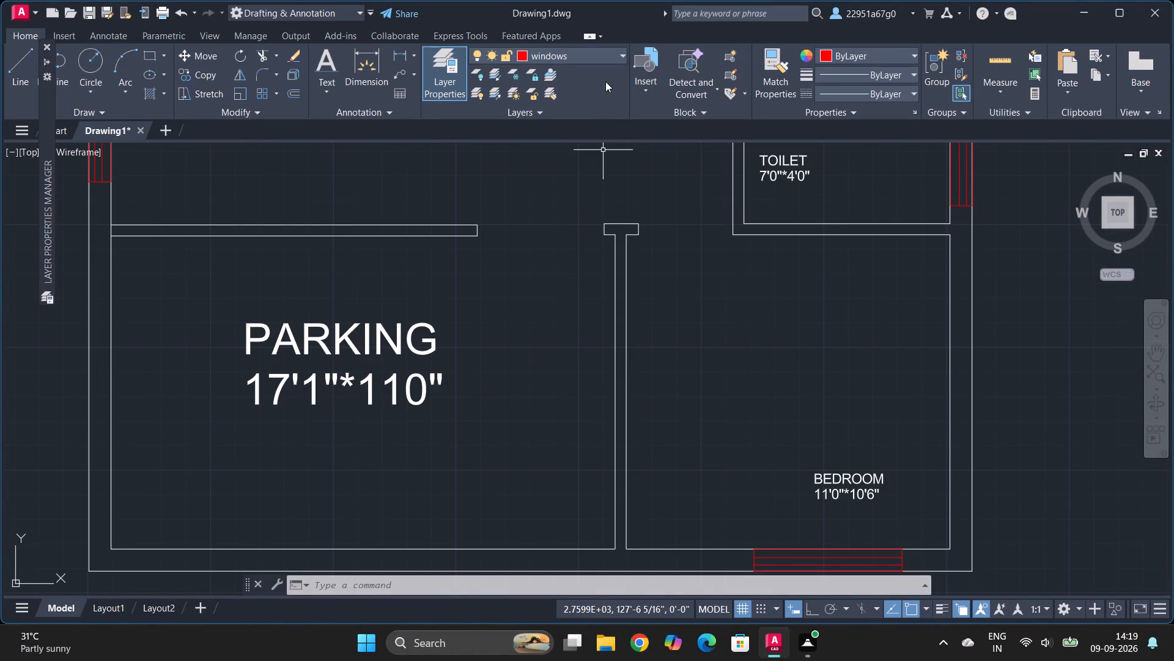
{"action": "left_click", "coordinate": [605, 60]}
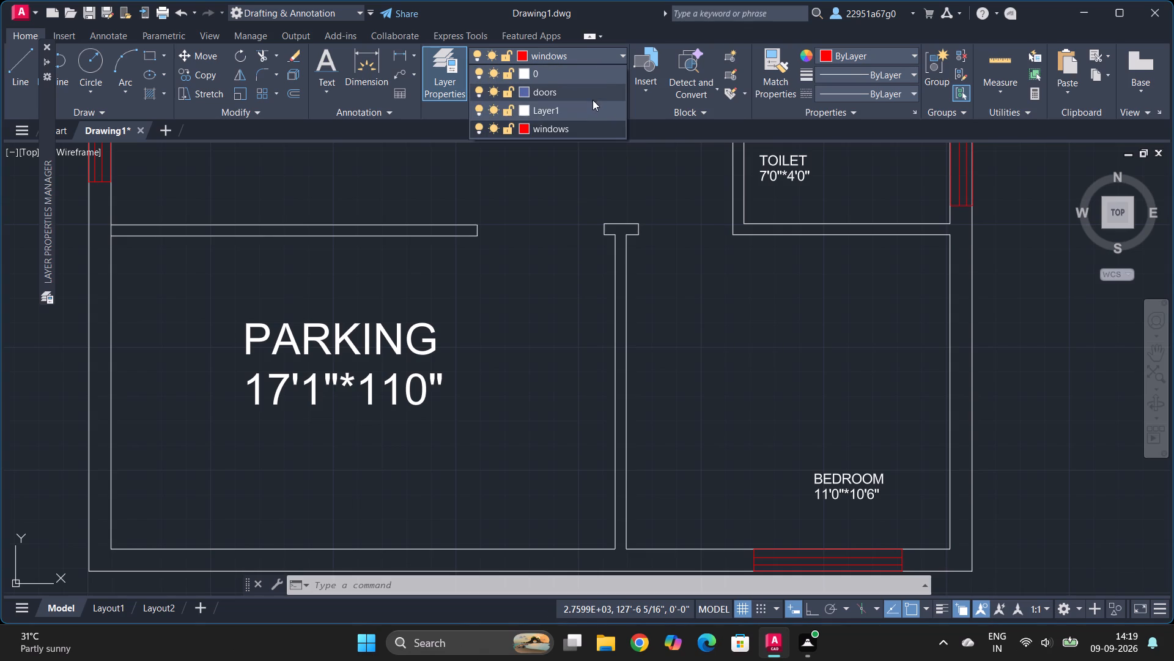
{"action": "left_click", "coordinate": [591, 97]}
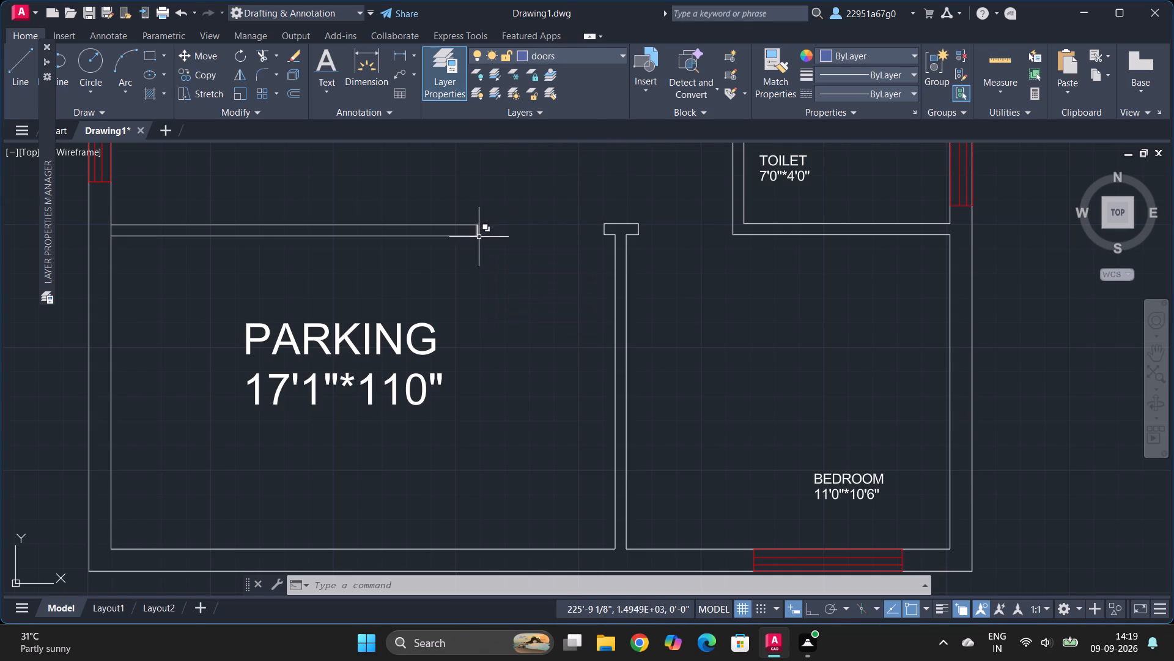
{"action": "key", "text": "l"}
{"action": "key", "text": "Return"}
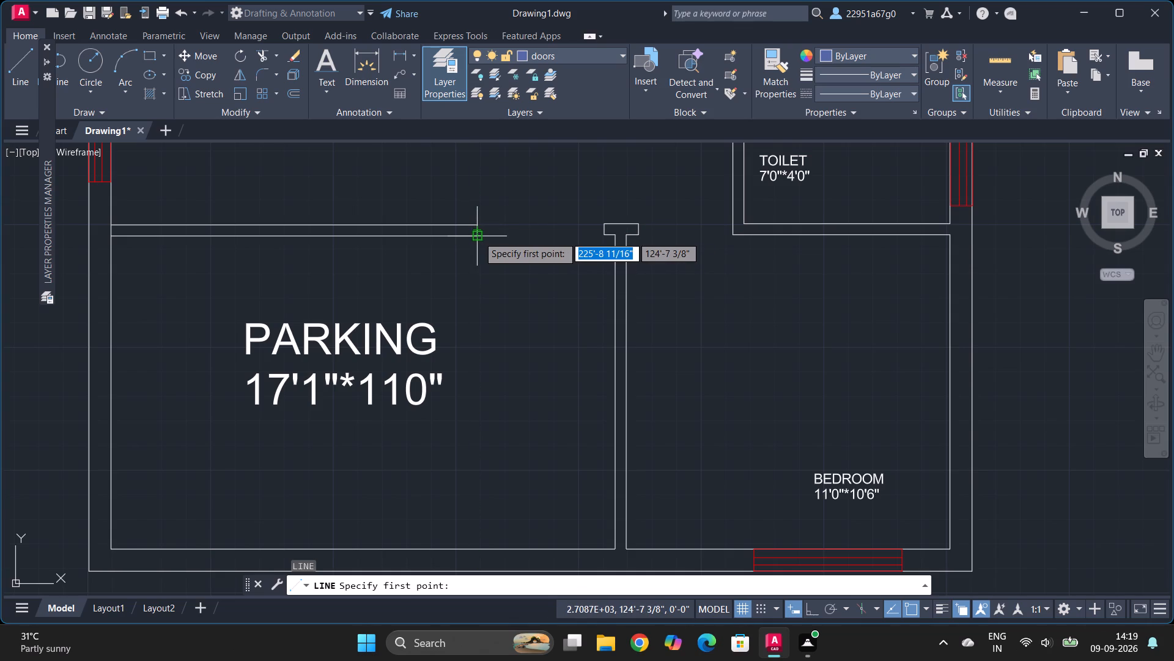
{"action": "left_click", "coordinate": [478, 236]}
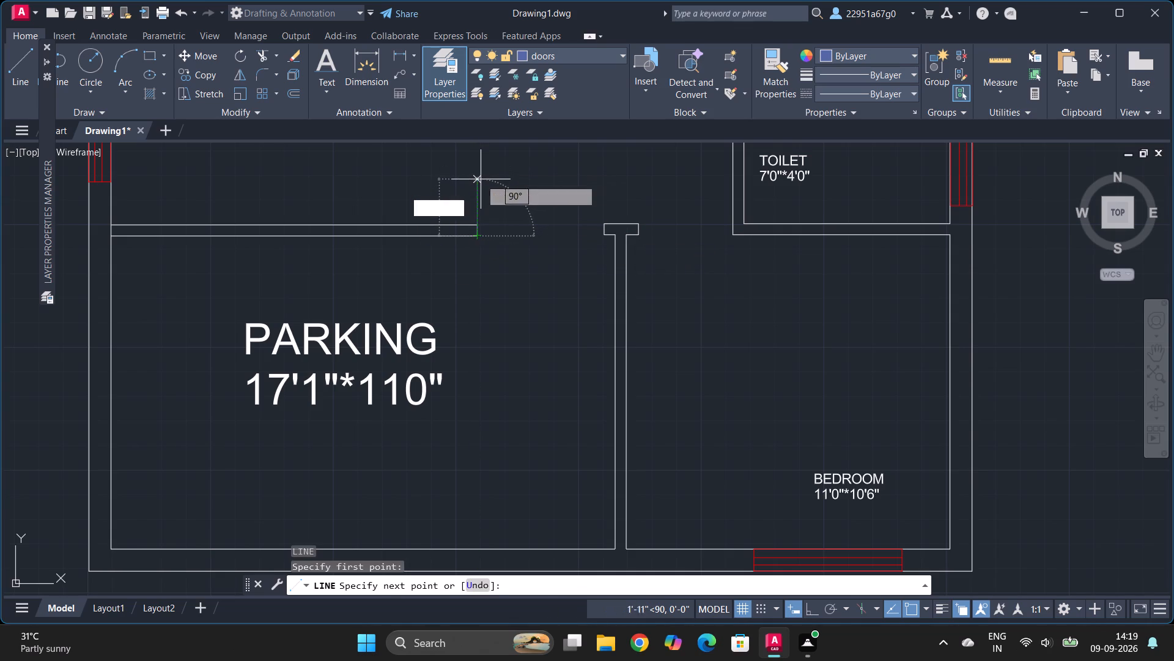
{"action": "left_click", "coordinate": [478, 148]}
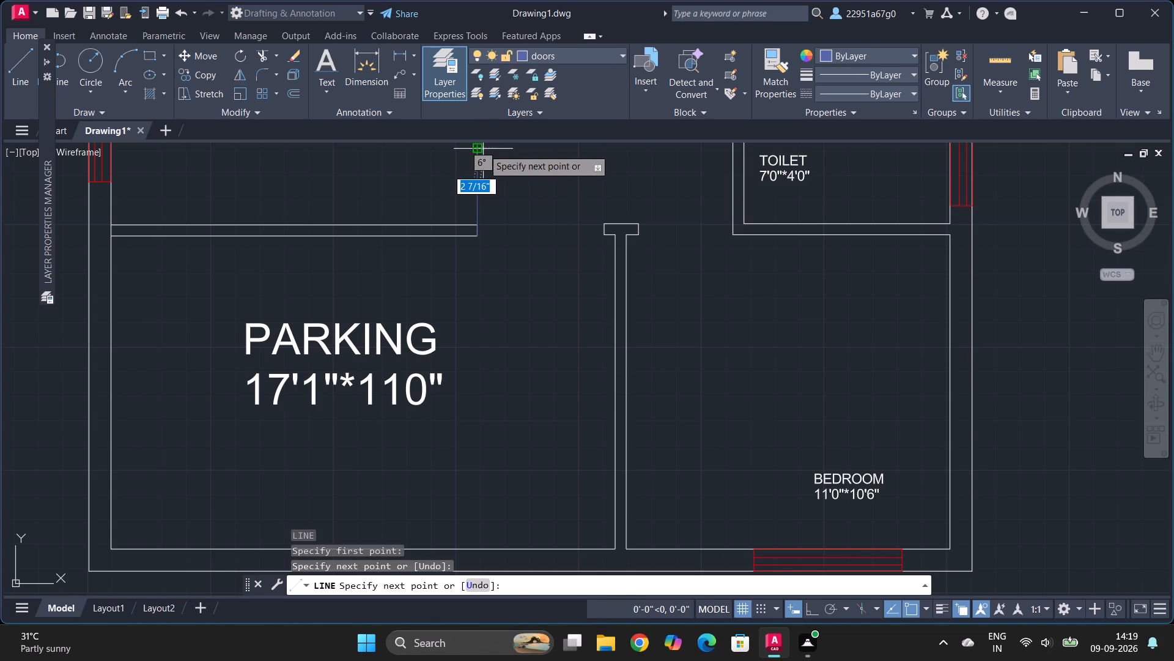
{"action": "left_click", "coordinate": [483, 149]}
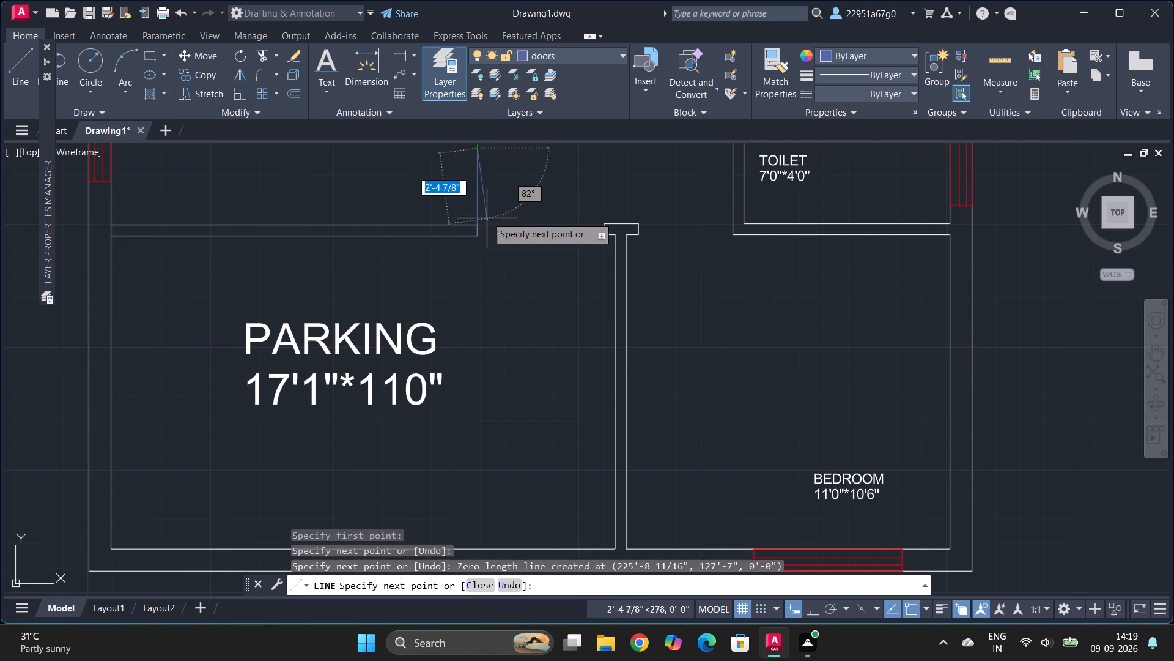
{"action": "key", "text": "Escape"}
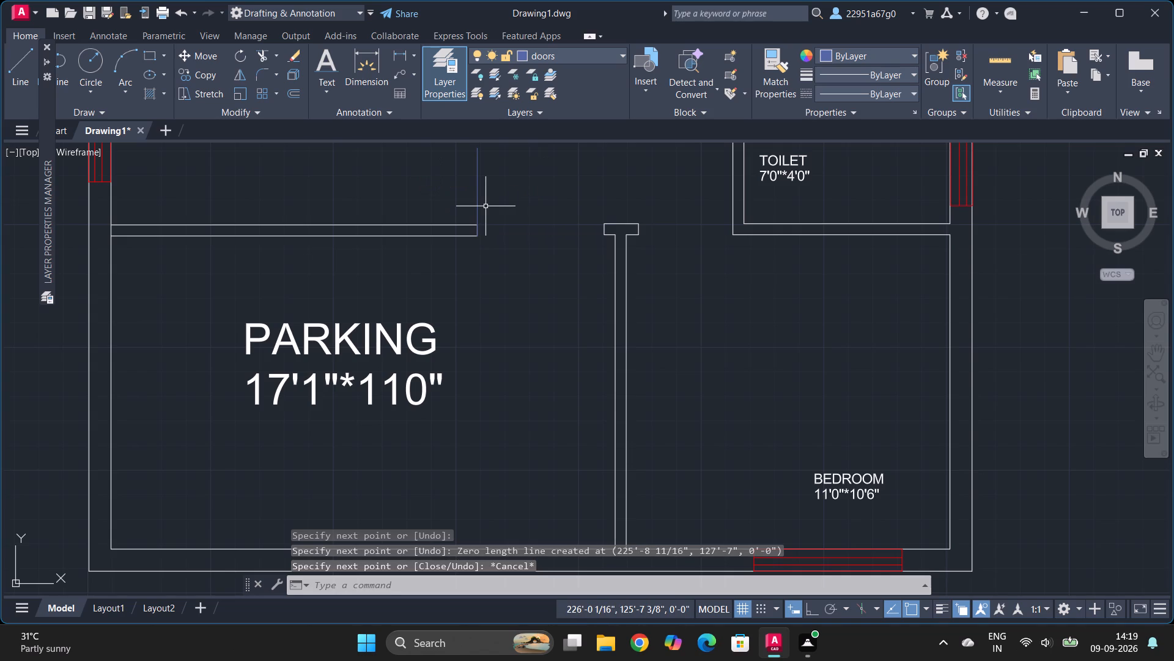
Complete the 1" thick door leaf with line segments and extend a base line about 2'-4" across the opening.
{"action": "key", "text": "l"}
{"action": "key", "text": "Return"}
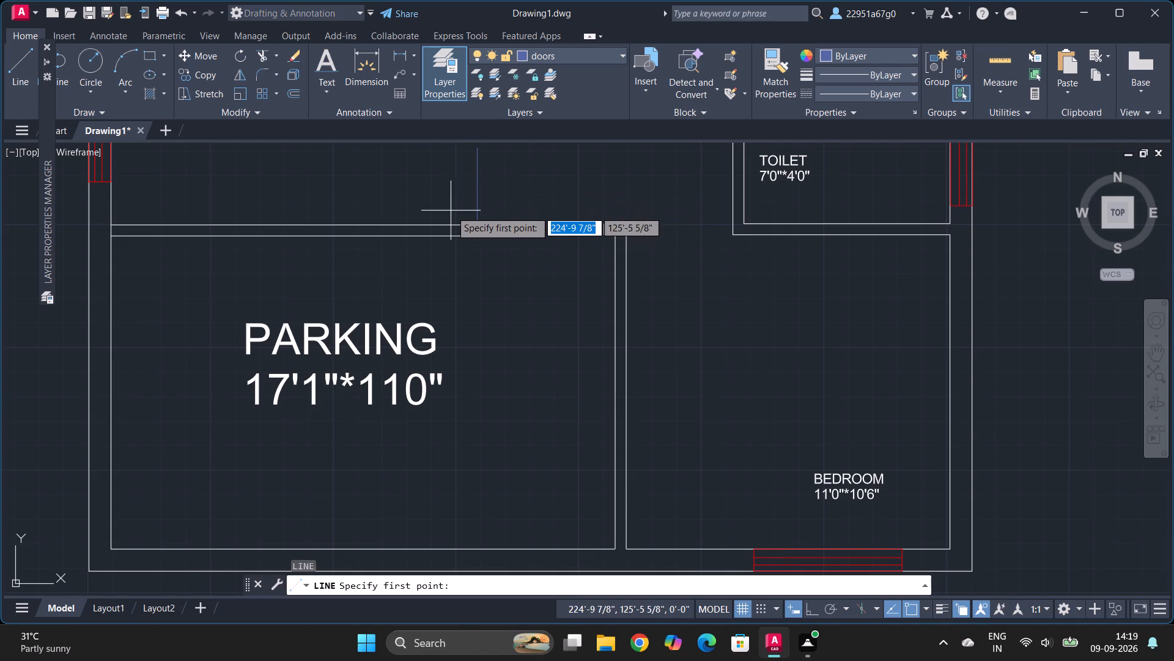
{"action": "scroll", "coordinate": [451, 211], "scroll_direction": "down", "scroll_amount": 2, "text": "ctrl"}
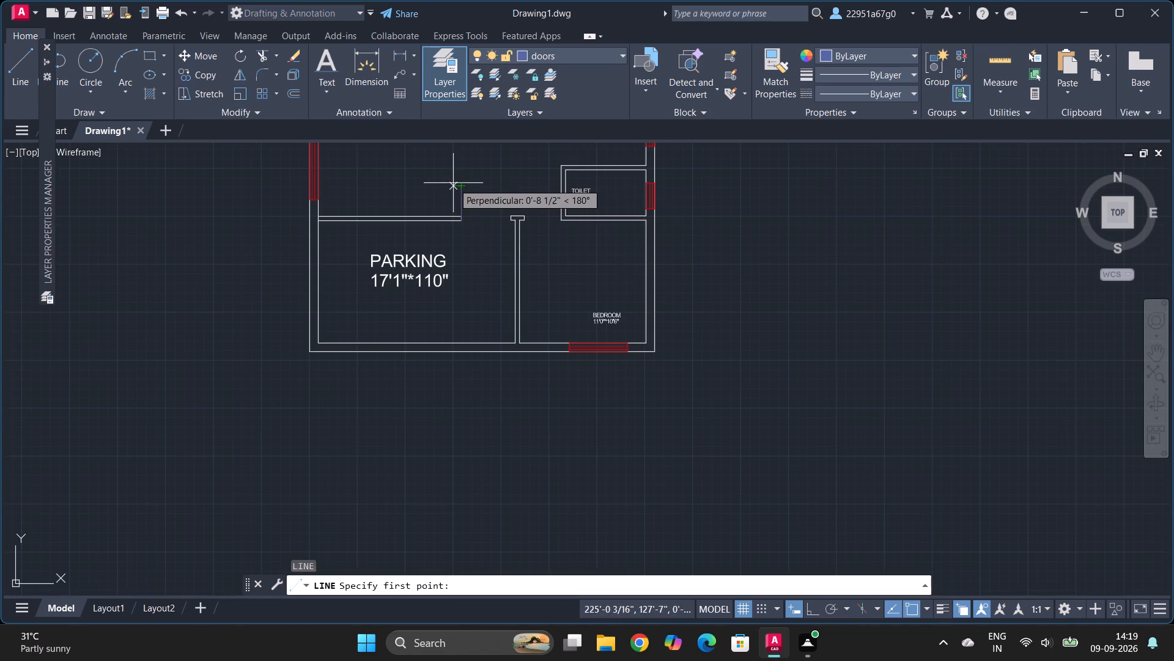
{"action": "scroll", "coordinate": [453, 183], "scroll_direction": "up", "scroll_amount": 6, "text": "ctrl"}
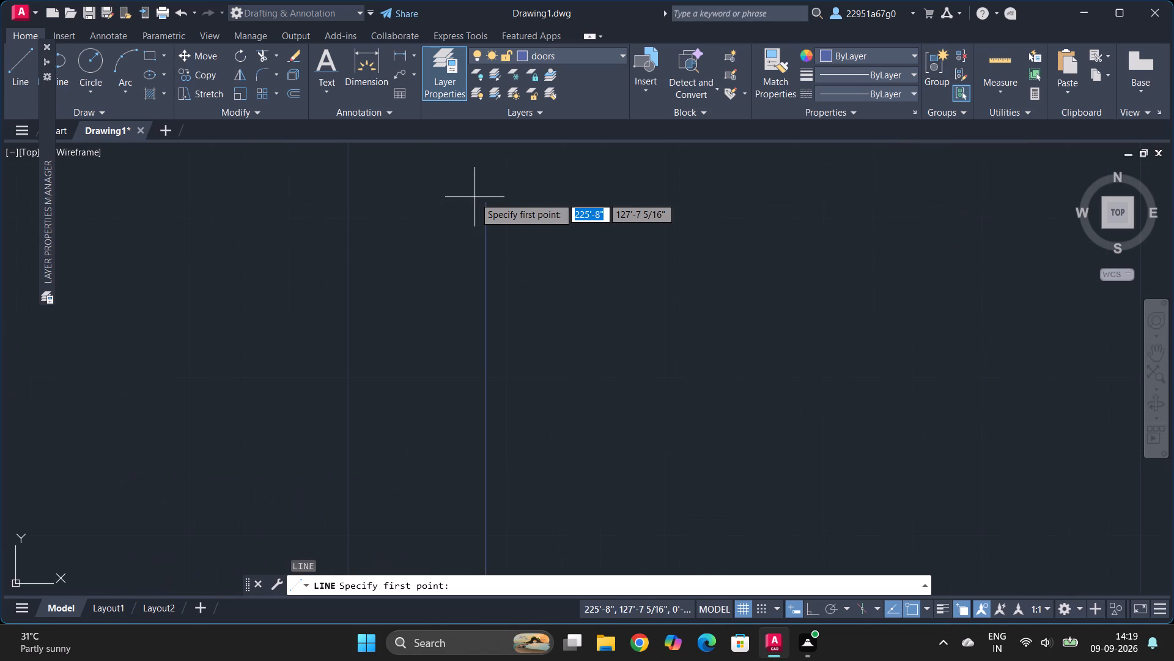
{"action": "left_click", "coordinate": [484, 201]}
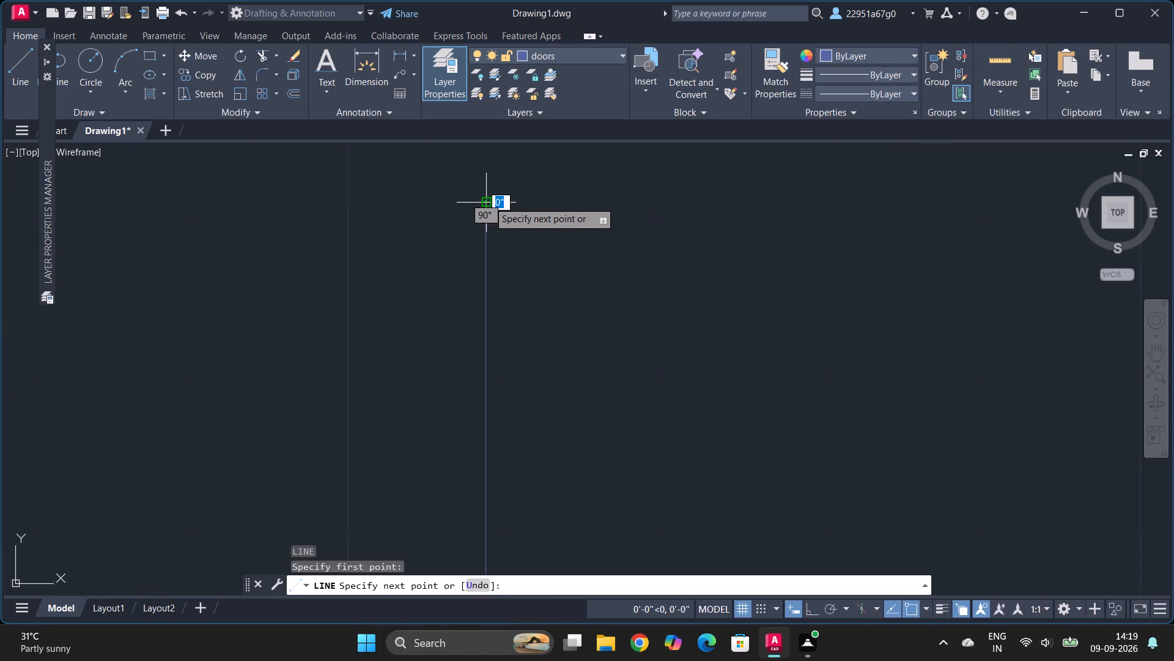
{"action": "left_click", "coordinate": [501, 202]}
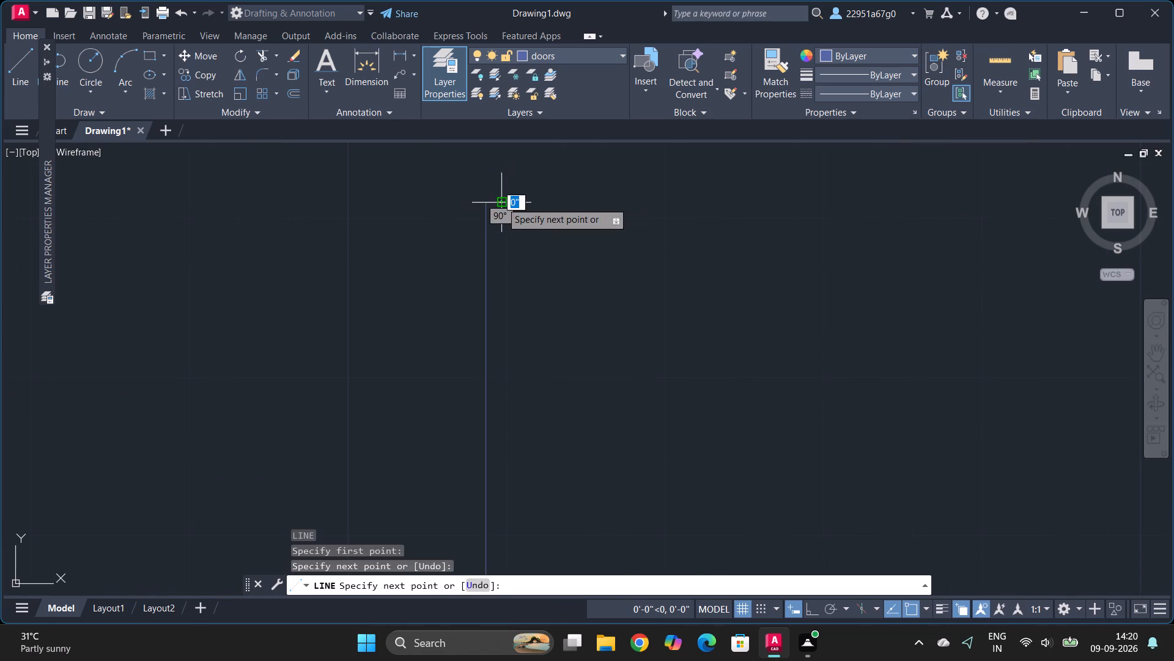
{"action": "scroll", "coordinate": [499, 316], "scroll_direction": "down", "scroll_amount": 3, "text": "ctrl"}
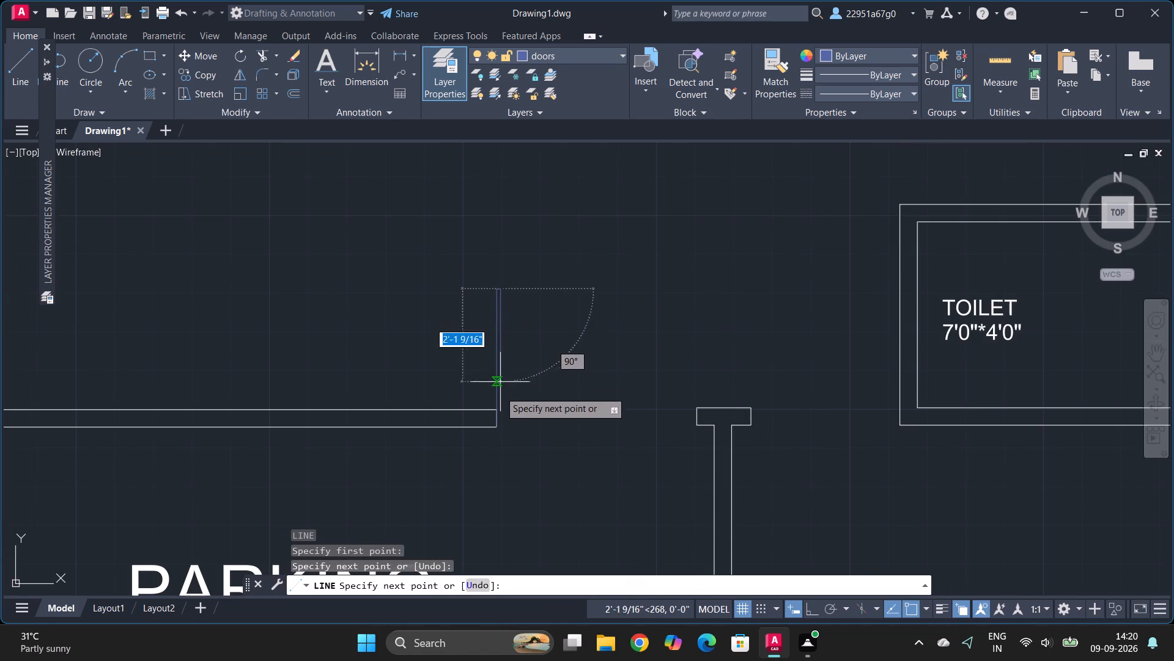
{"action": "left_click", "coordinate": [503, 429]}
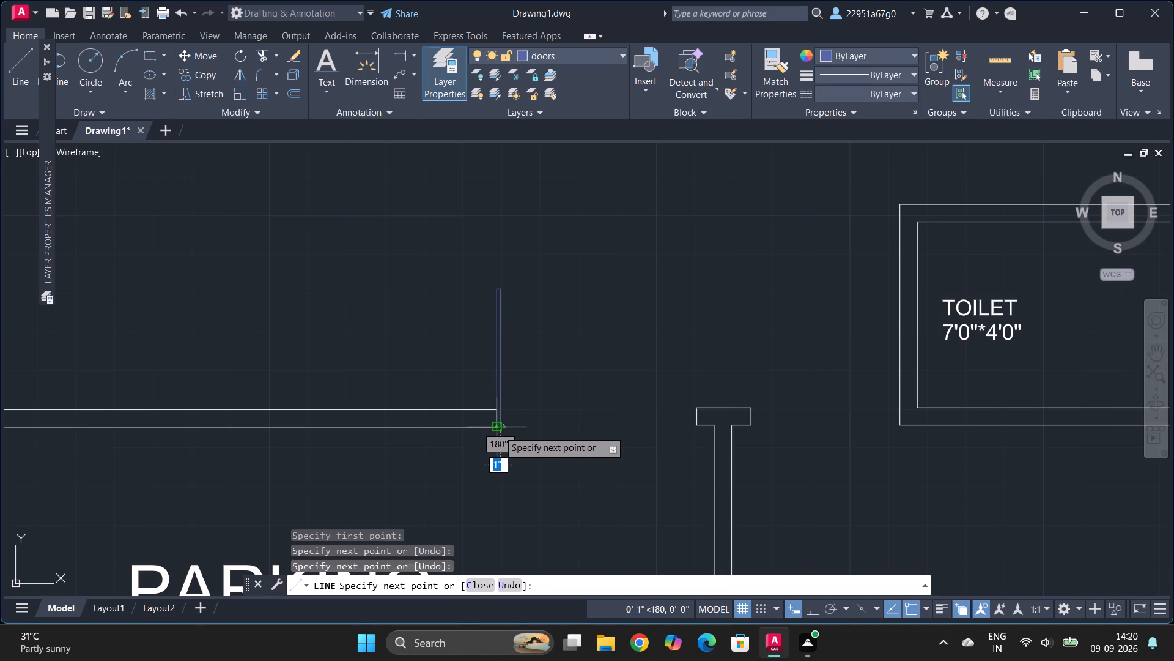
{"action": "left_click", "coordinate": [499, 430]}
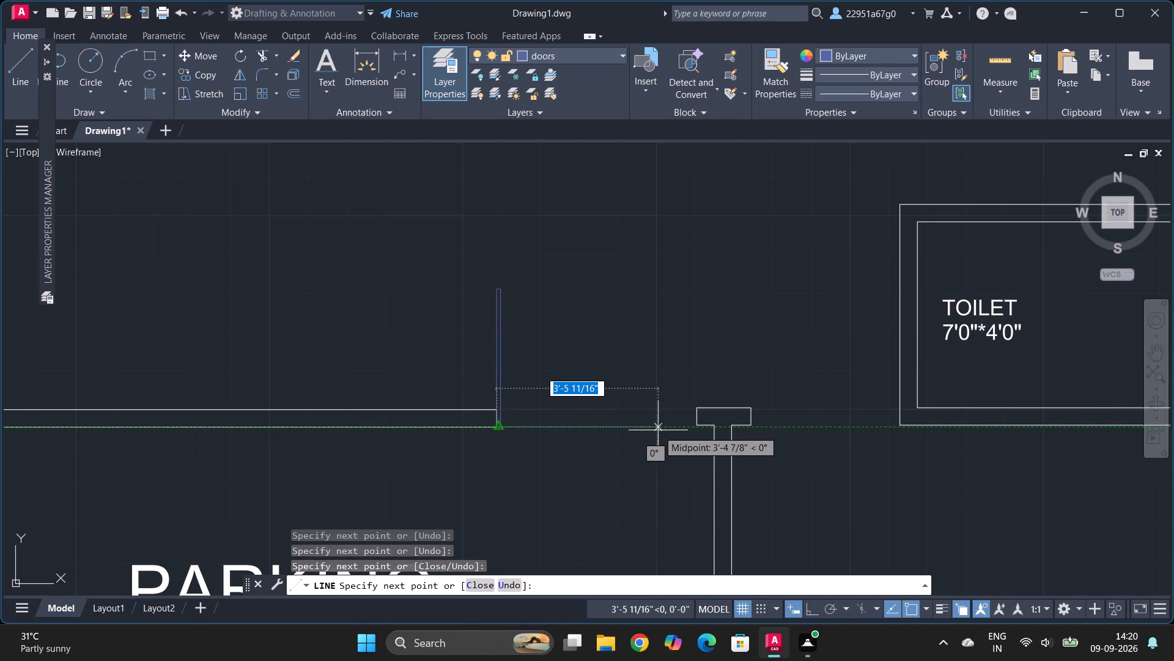
{"action": "left_click", "coordinate": [608, 426]}
{"action": "key", "text": "Escape"}
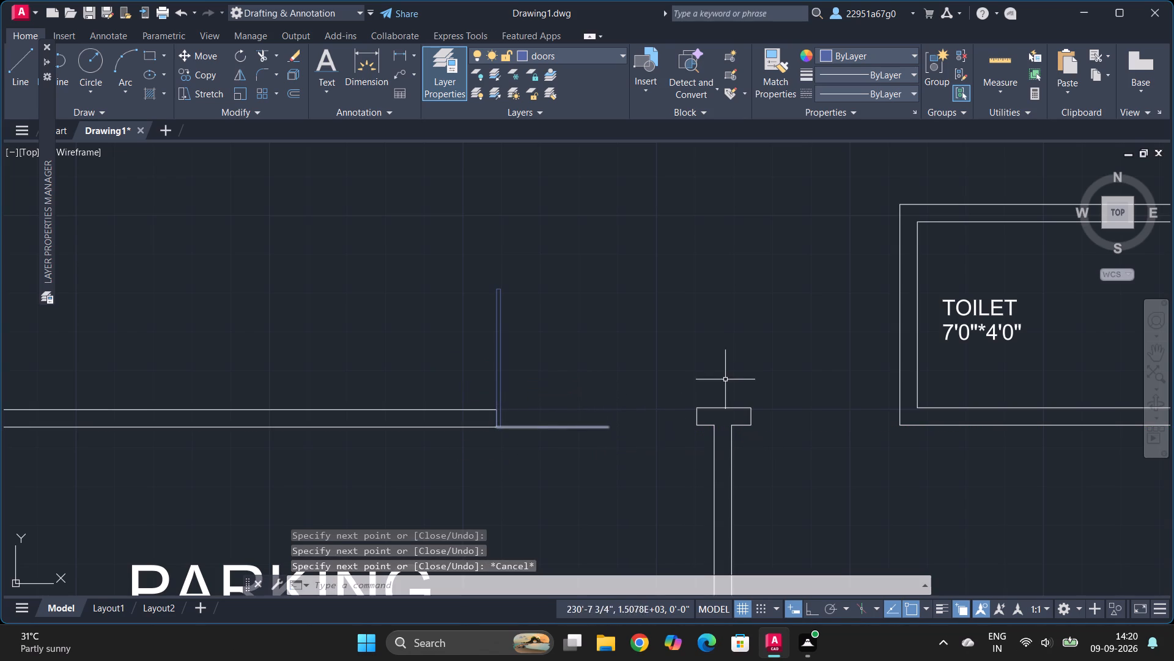
Draw a three-point arc from the top of the door leaf through the base line's free end, ending above the parking wall.
{"action": "type", "text": "arc"}
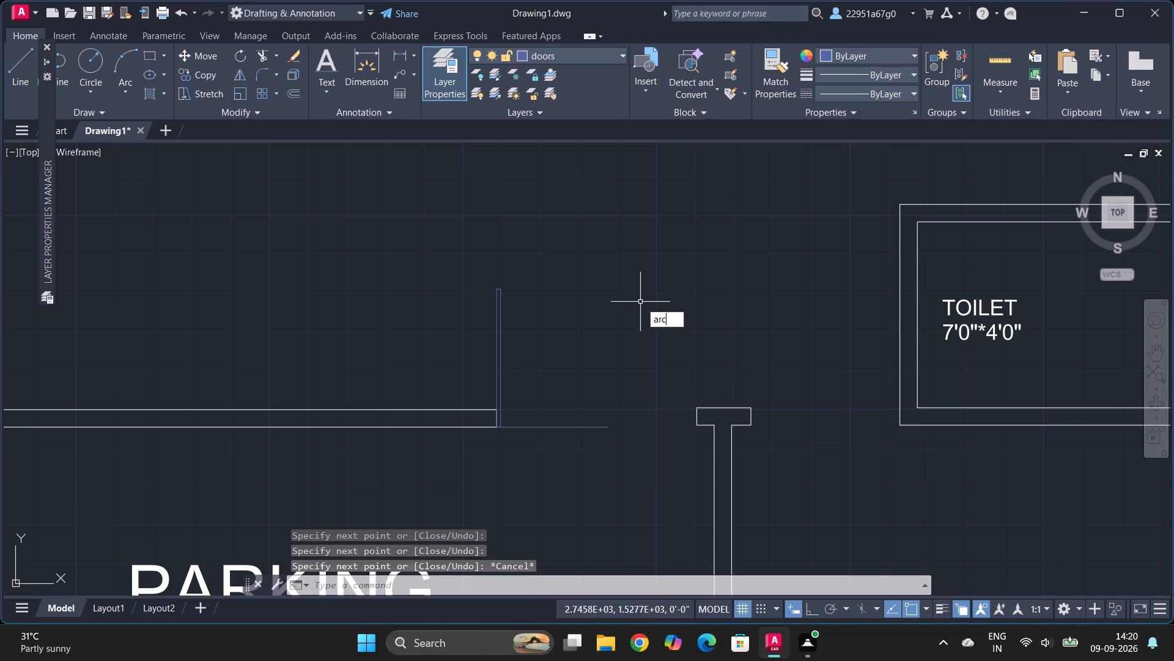
{"action": "key", "text": "Return"}
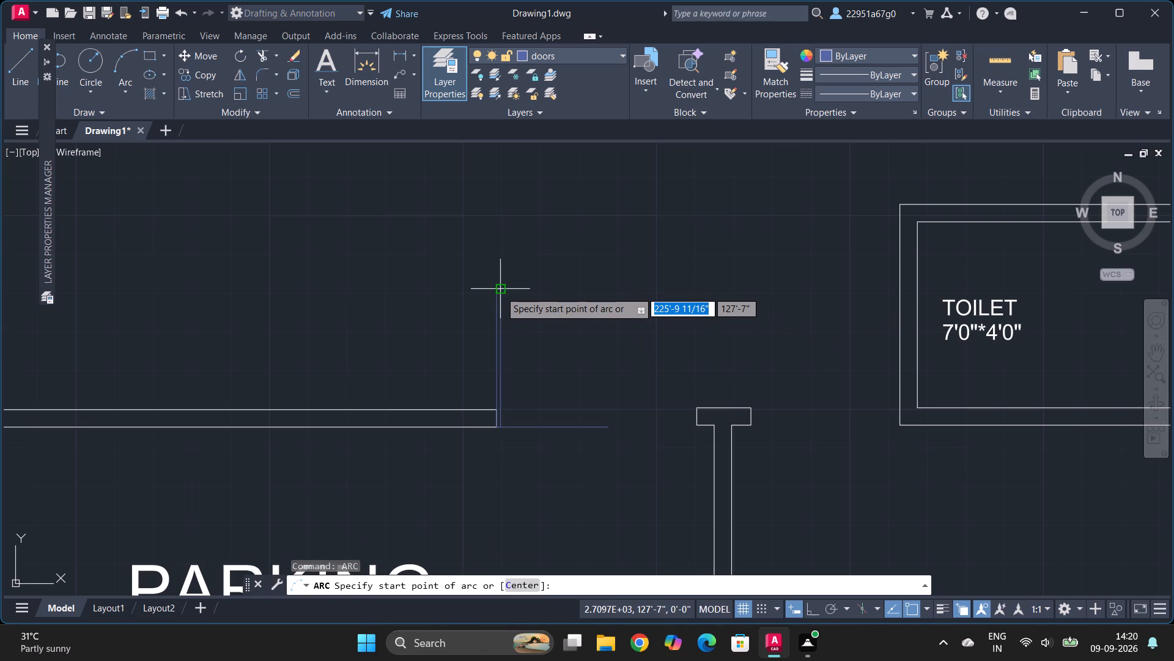
{"action": "left_click", "coordinate": [495, 293]}
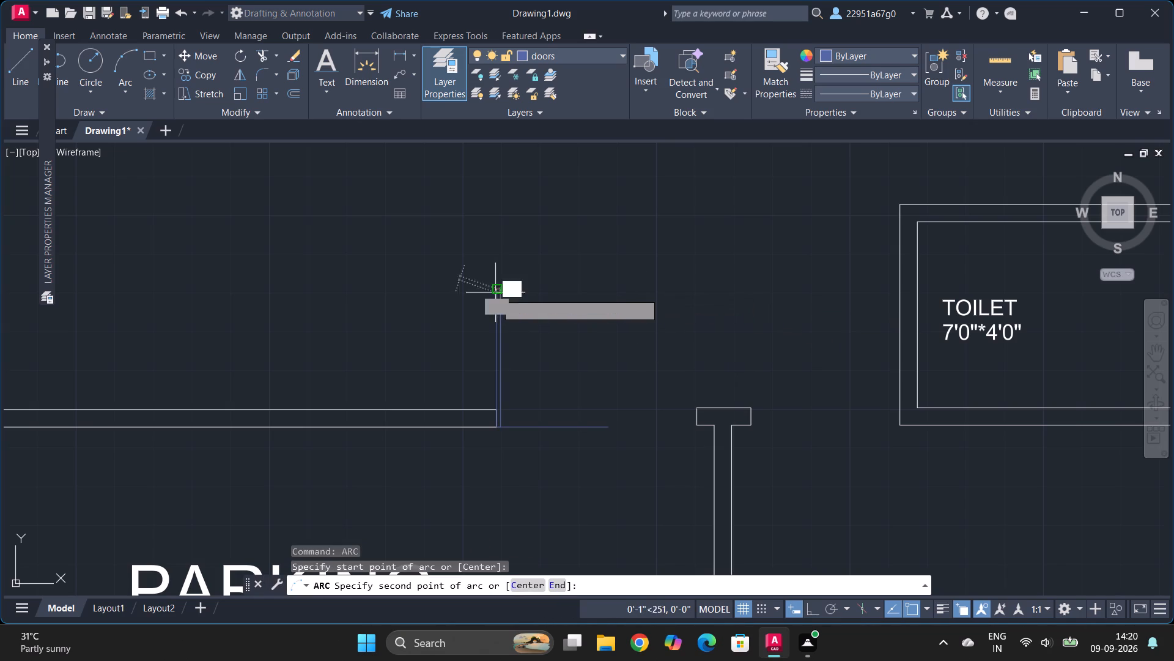
{"action": "left_click", "coordinate": [609, 427]}
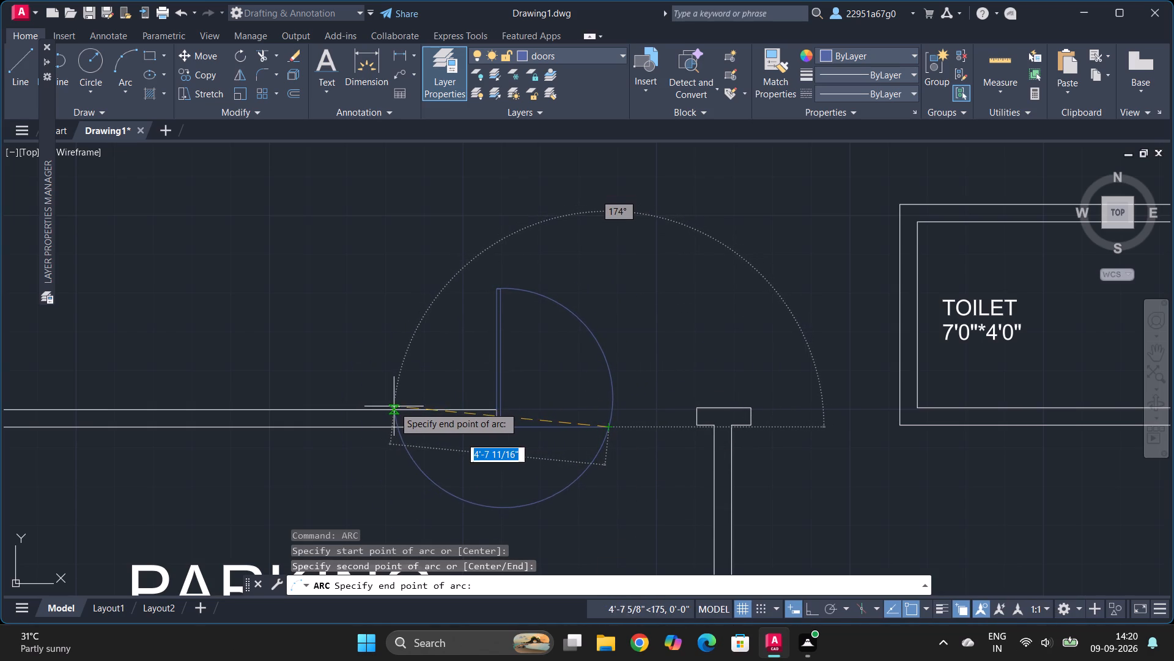
{"action": "left_click", "coordinate": [315, 382]}
{"action": "key", "text": "Escape"}
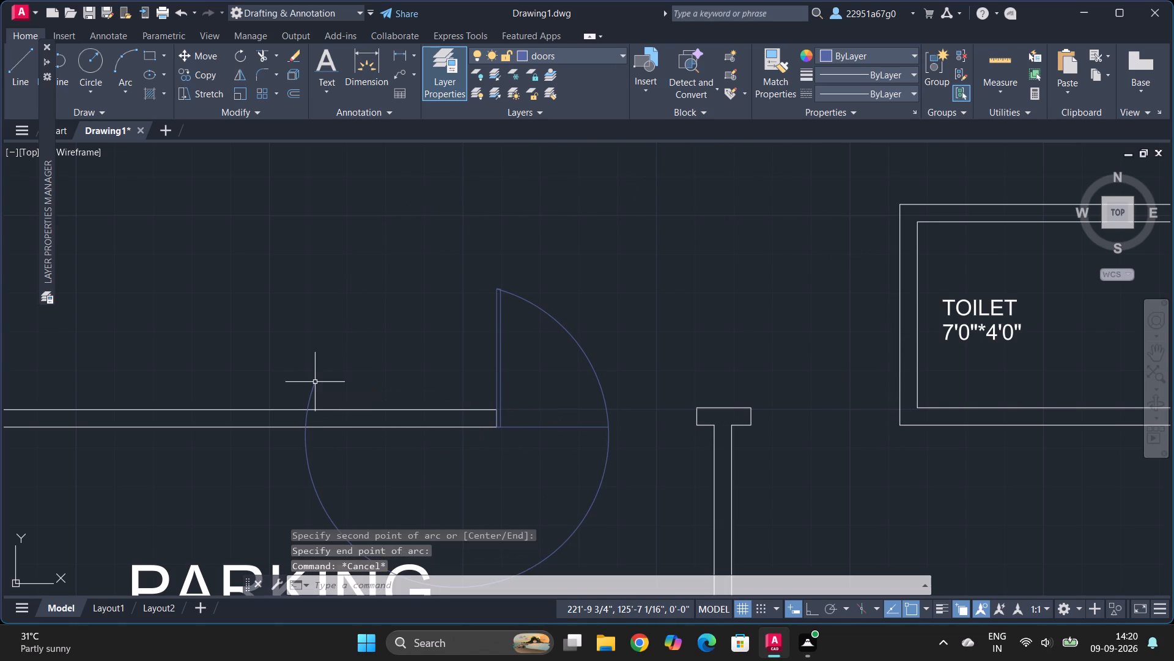
Trim the excess arc below the door's base line and delete the leftover arc piece crossing the parking wall.
{"action": "type", "text": "tr"}
{"action": "key", "text": "Return"}
{"action": "left_click", "coordinate": [393, 463]}
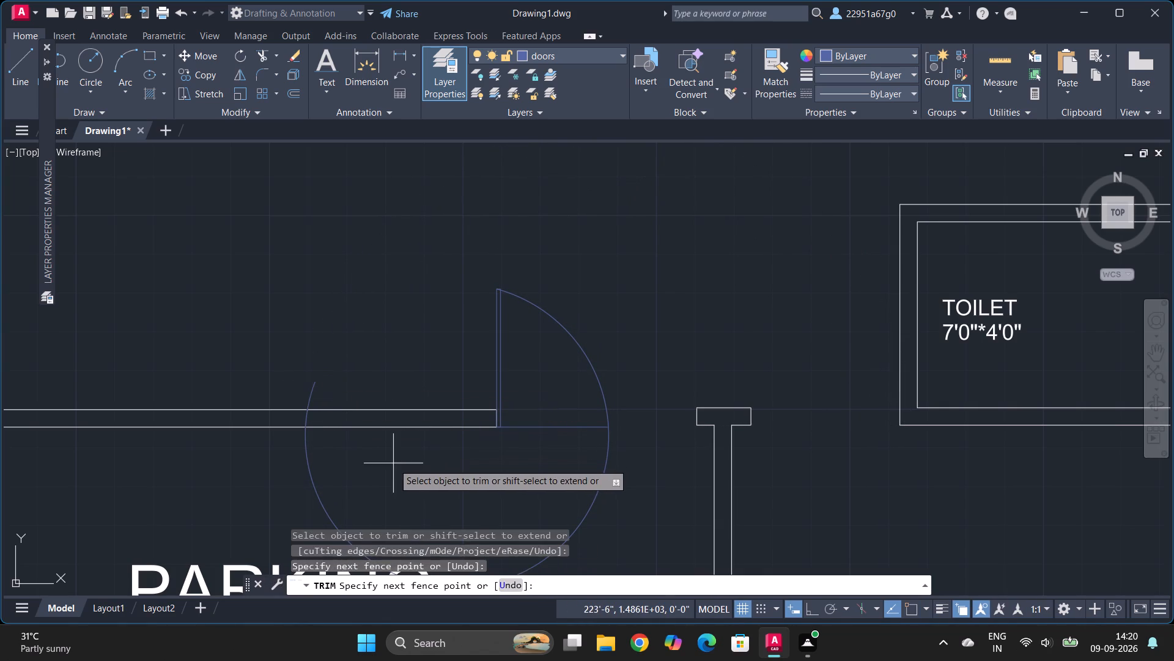
{"action": "left_click", "coordinate": [256, 537]}
{"action": "key", "text": "Escape"}
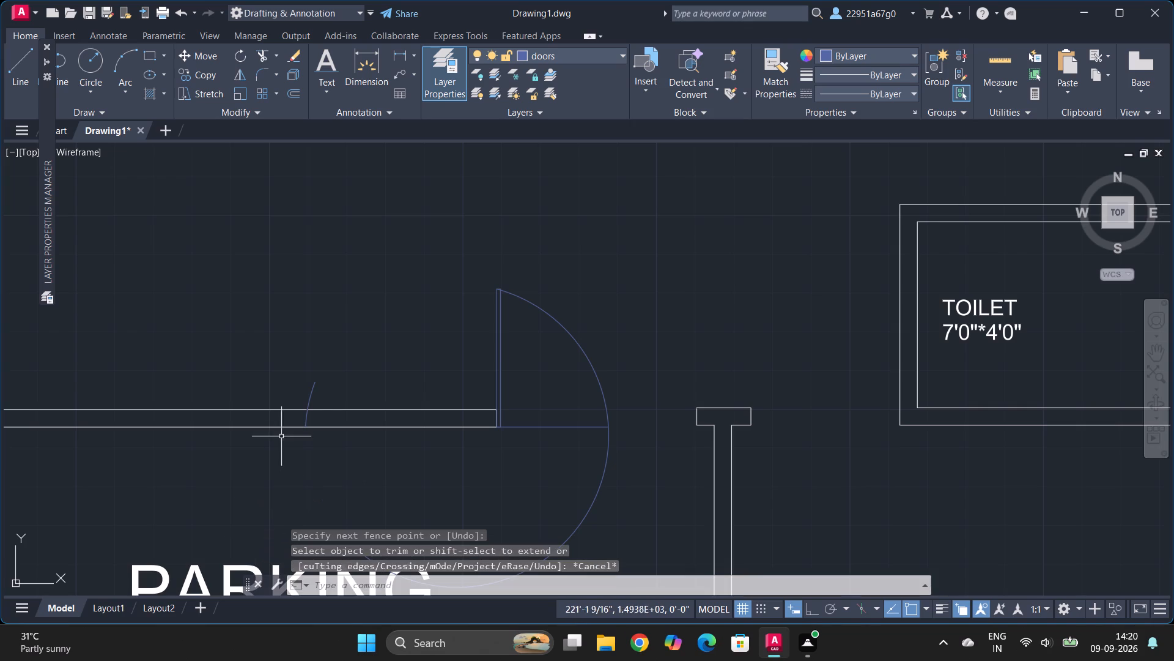
{"action": "left_click", "coordinate": [308, 395]}
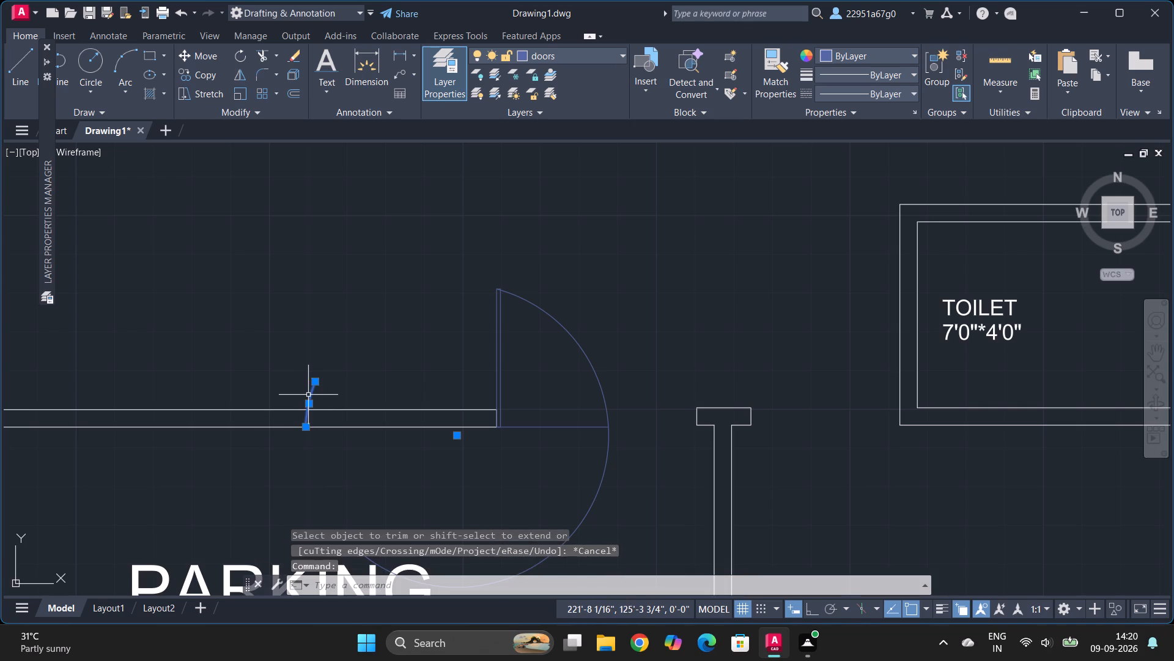
{"action": "key", "text": "Delete"}
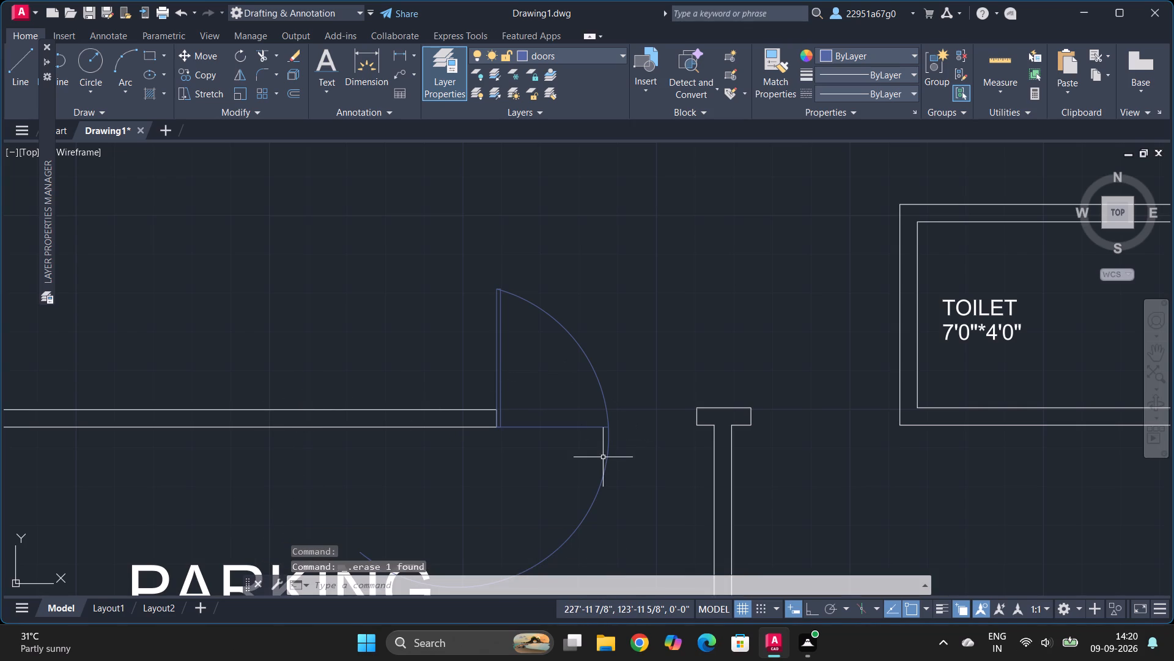
{"action": "type", "text": "tr"}
{"action": "key", "text": "Return"}
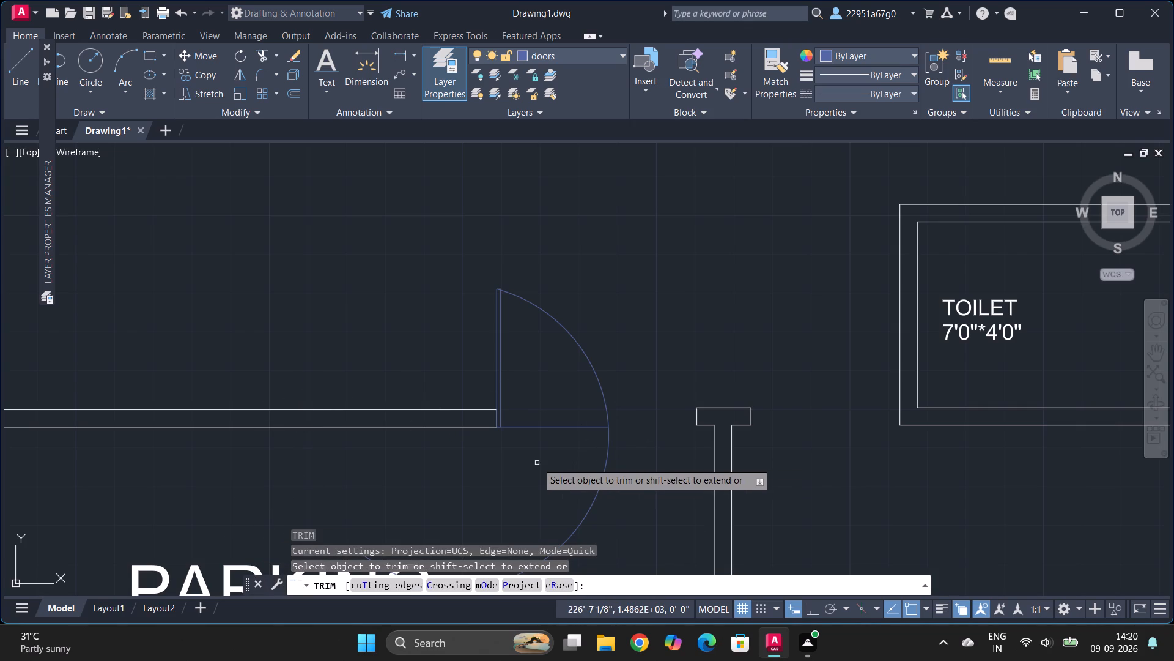
{"action": "left_click", "coordinate": [537, 463]}
{"action": "left_click", "coordinate": [668, 504]}
{"action": "key", "text": "Escape"}
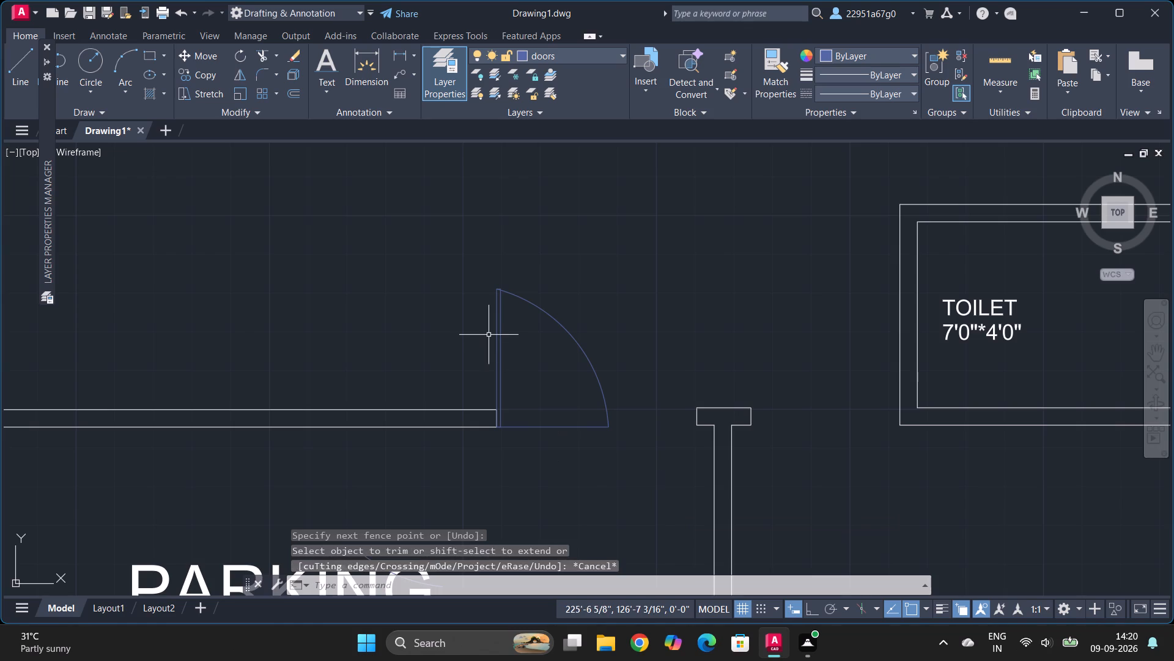
Copy the whole swing door about 1'-11" along the opening so its base line ends at the T-shaped wall end.
{"action": "scroll", "coordinate": [489, 335], "scroll_direction": "down", "scroll_amount": 3, "text": "ctrl"}
{"action": "scroll", "coordinate": [473, 333], "scroll_direction": "up", "scroll_amount": 5, "text": "ctrl"}
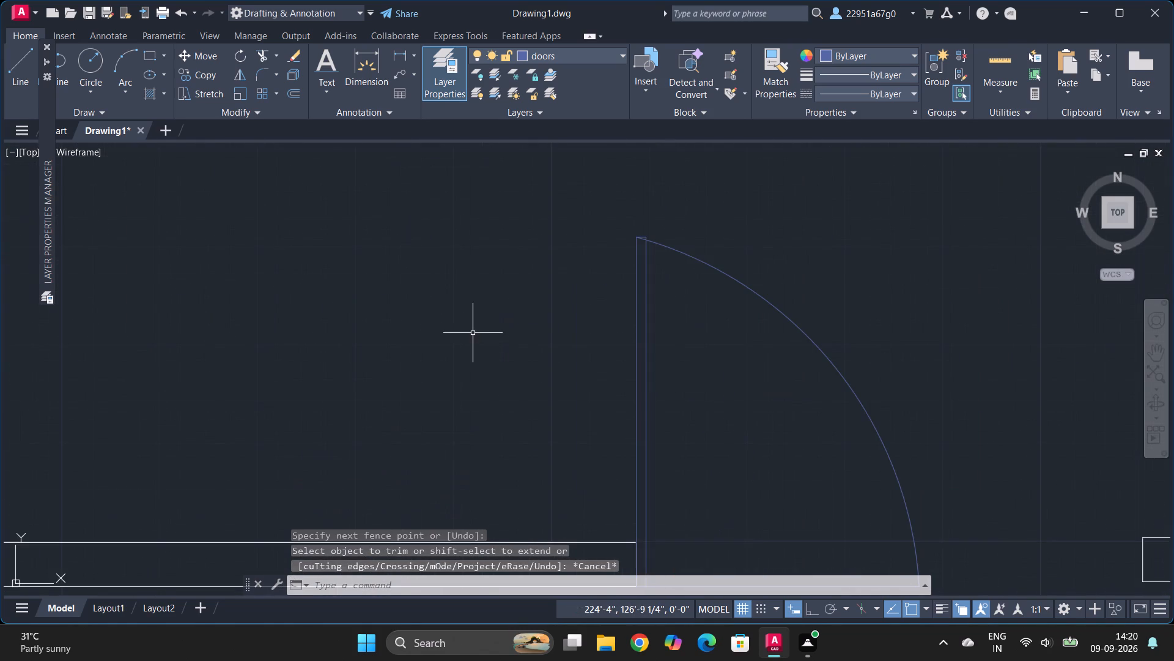
{"action": "scroll", "coordinate": [537, 322], "scroll_direction": "down", "scroll_amount": 5, "text": "ctrl"}
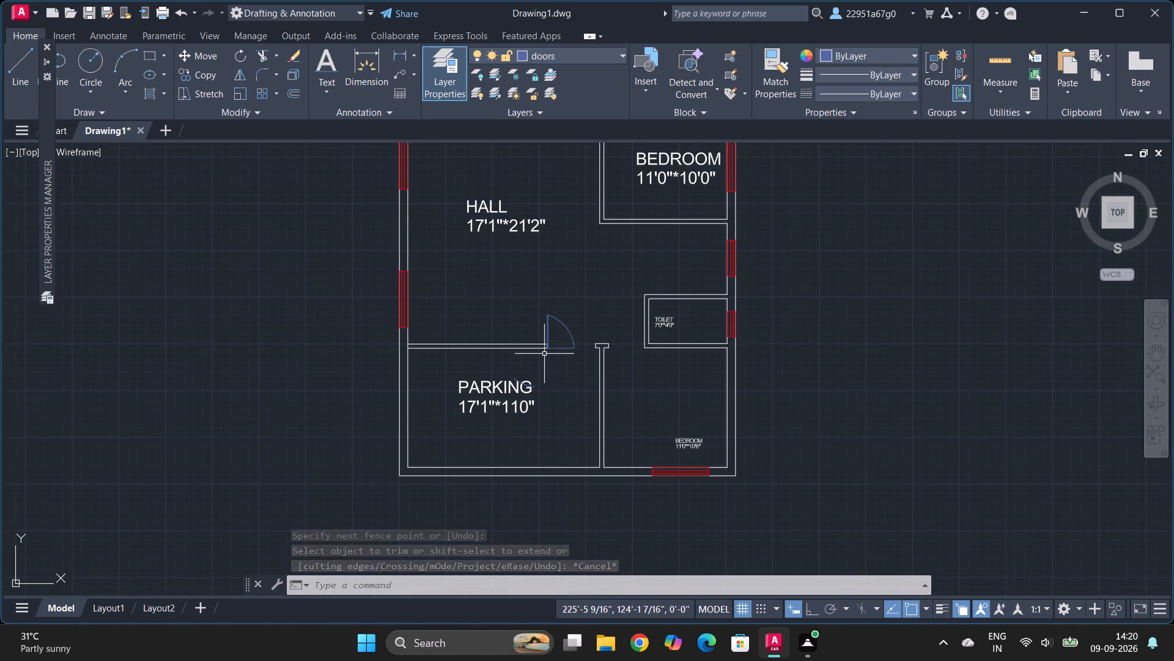
{"action": "scroll", "coordinate": [544, 354], "scroll_direction": "up", "scroll_amount": 4, "text": "ctrl"}
{"action": "scroll", "coordinate": [544, 354], "scroll_direction": "down", "scroll_amount": 1, "text": "ctrl"}
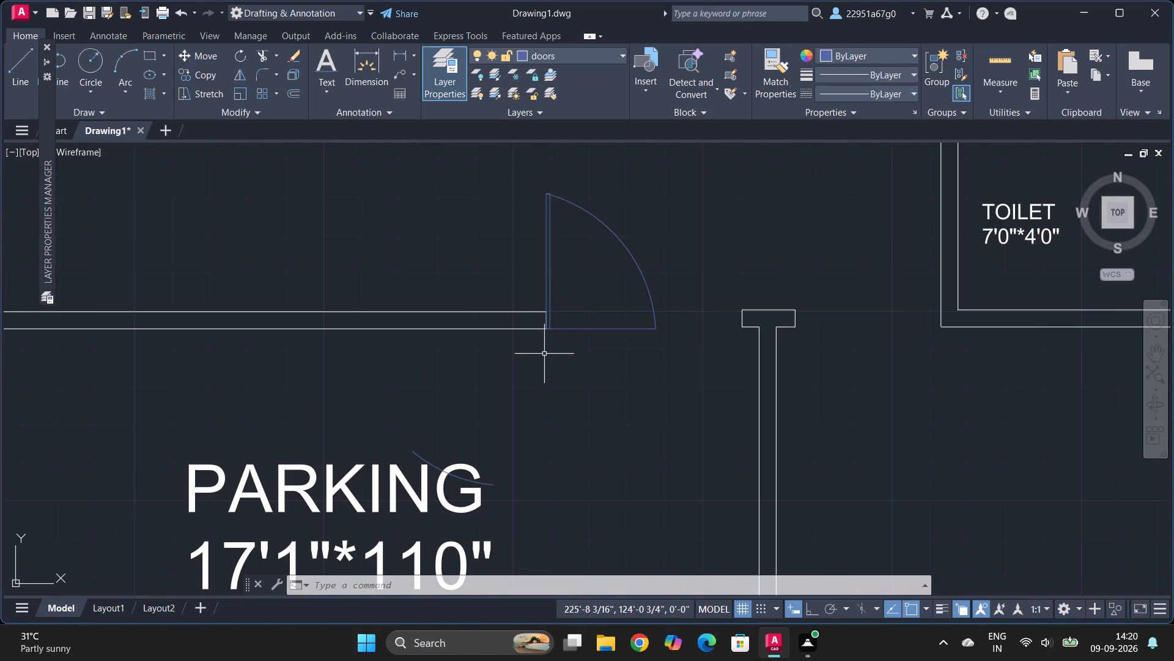
{"action": "left_click", "coordinate": [526, 182]}
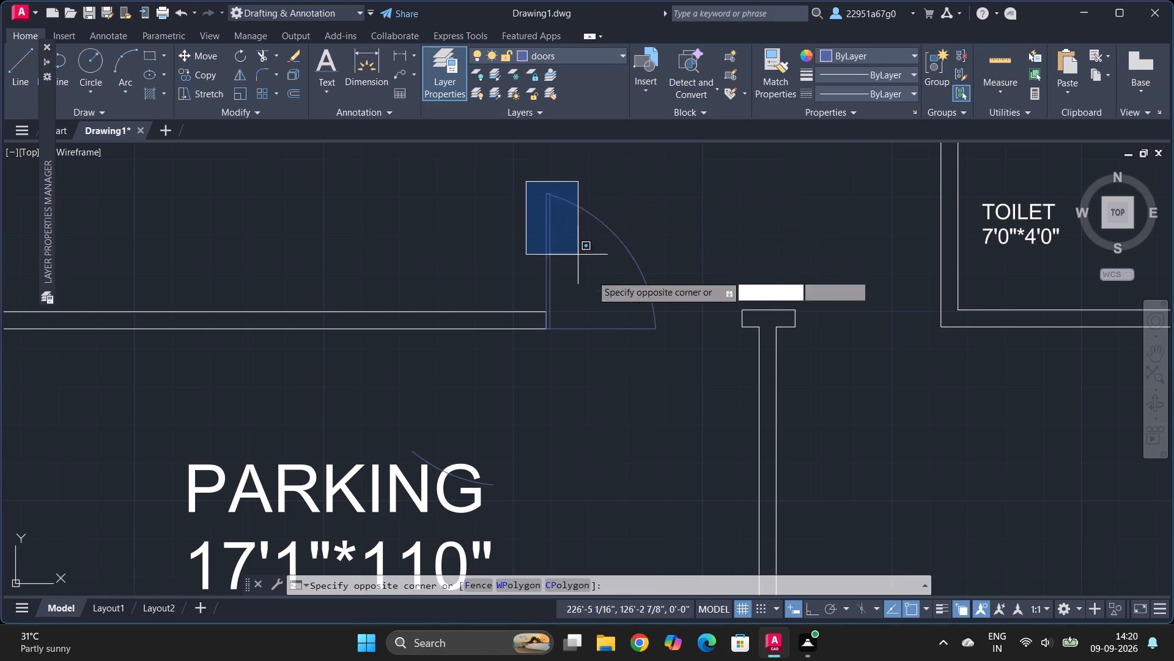
{"action": "left_click", "coordinate": [677, 371]}
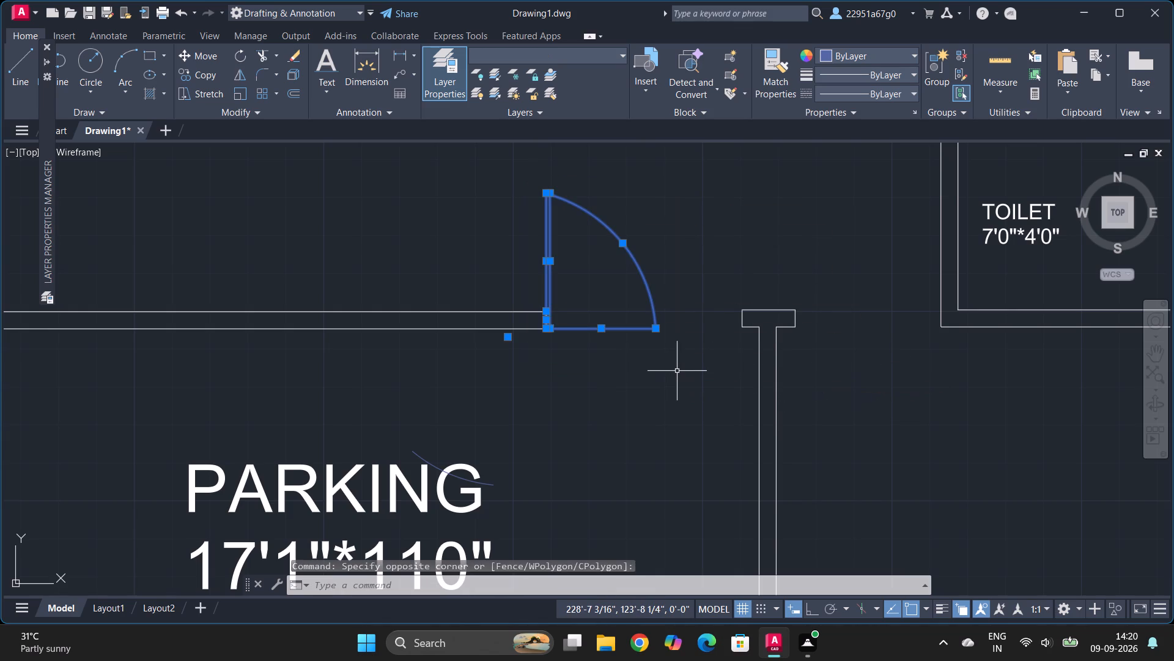
{"action": "type", "text": "co"}
{"action": "key", "text": "Return"}
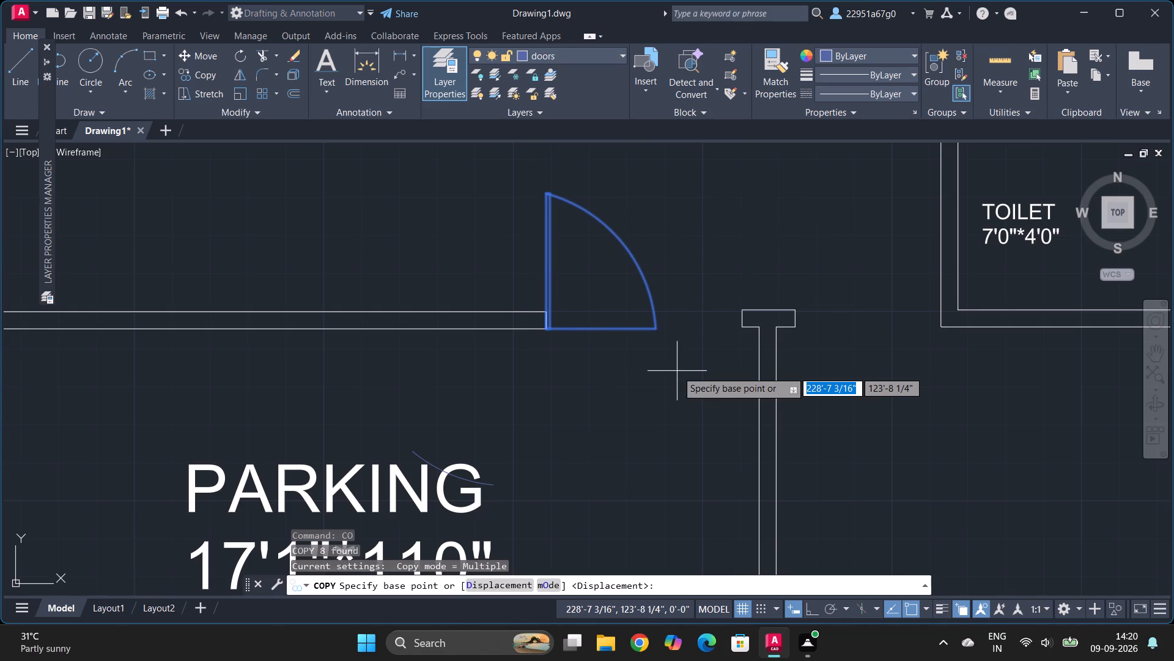
{"action": "left_click", "coordinate": [545, 330]}
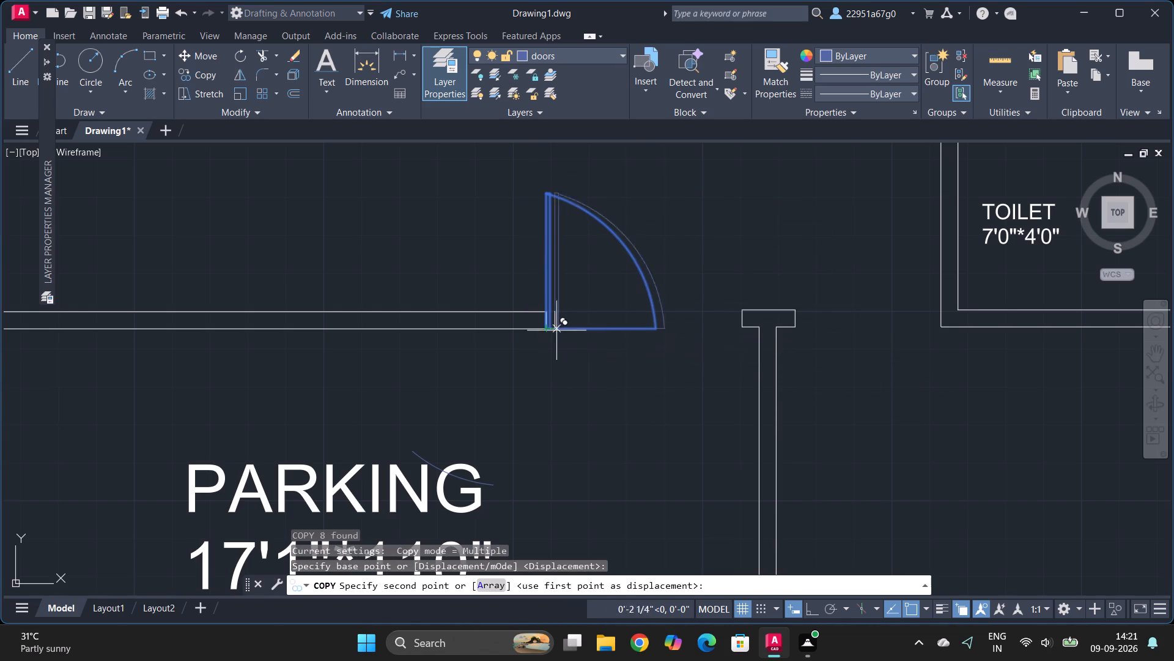
{"action": "left_click", "coordinate": [634, 328]}
{"action": "key", "text": "Escape"}
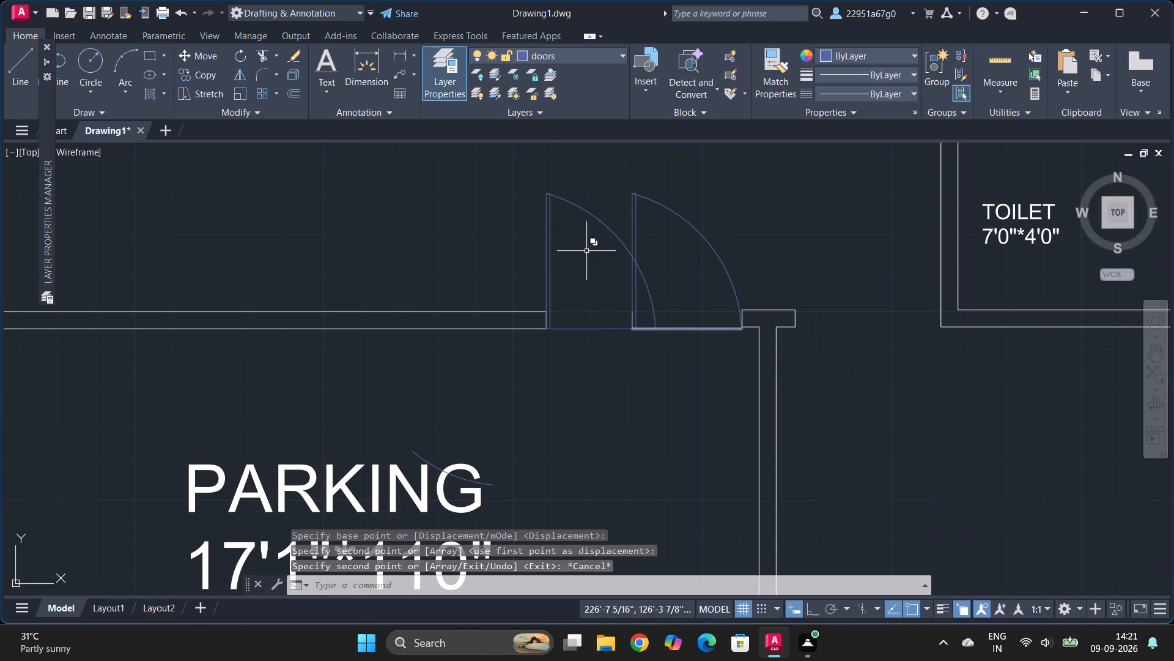
Move the original door's leaf lines, arc and base line to the empty area outside the plan, west of the HALL.
{"action": "left_click", "coordinate": [547, 239]}
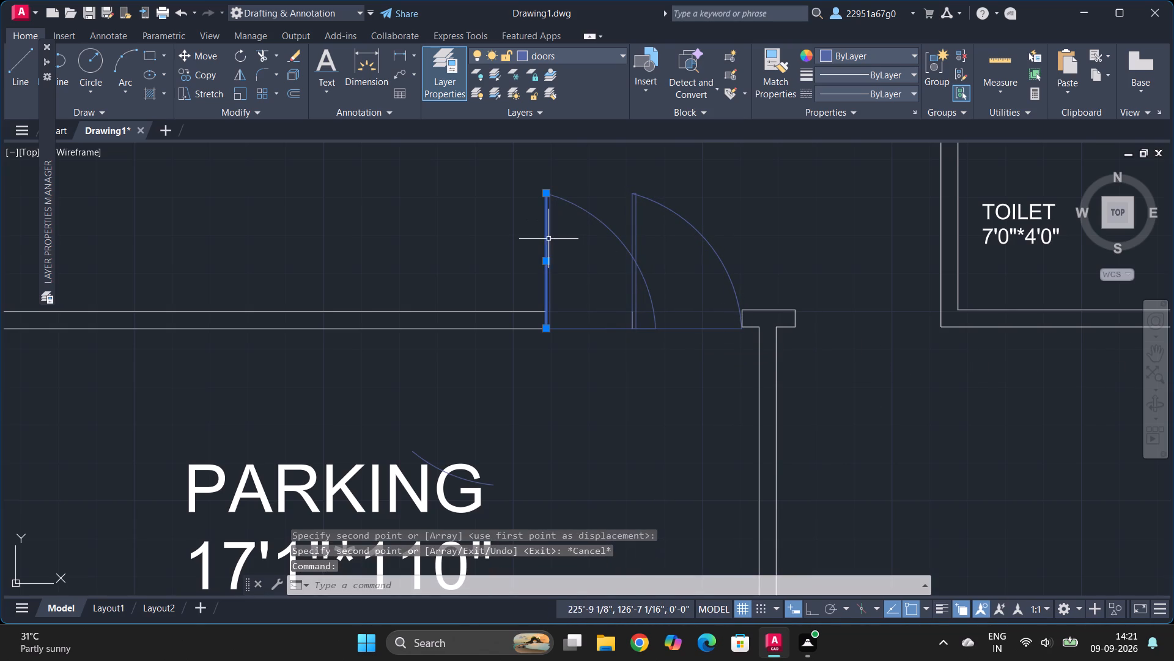
{"action": "left_click", "coordinate": [550, 239]}
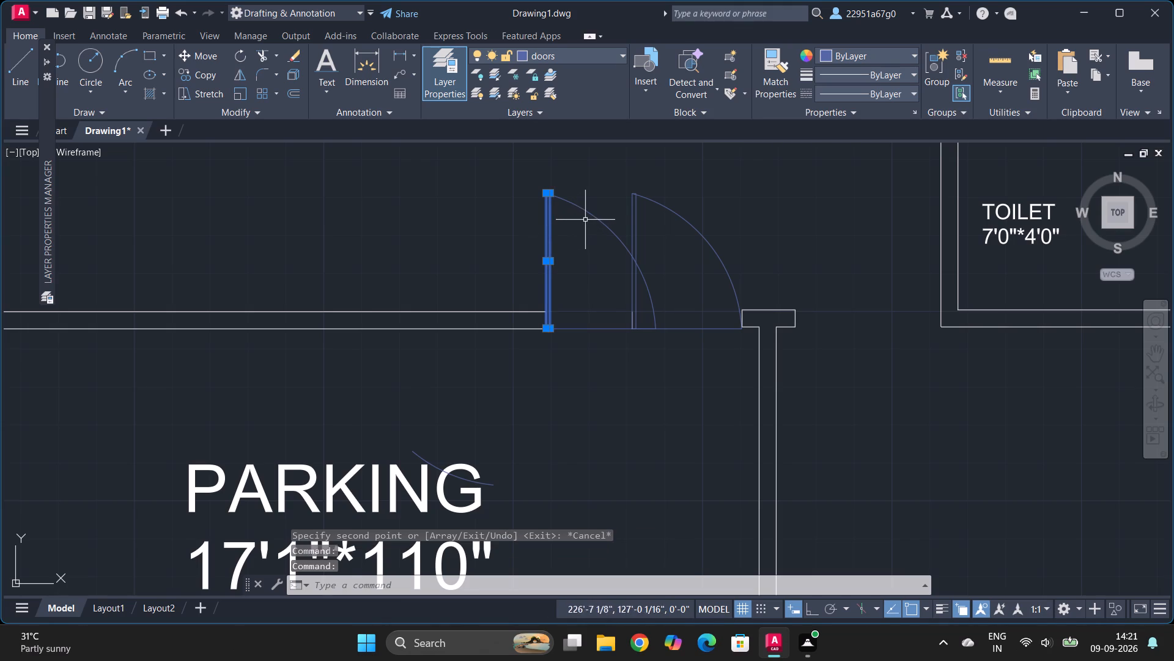
{"action": "left_click", "coordinate": [590, 217]}
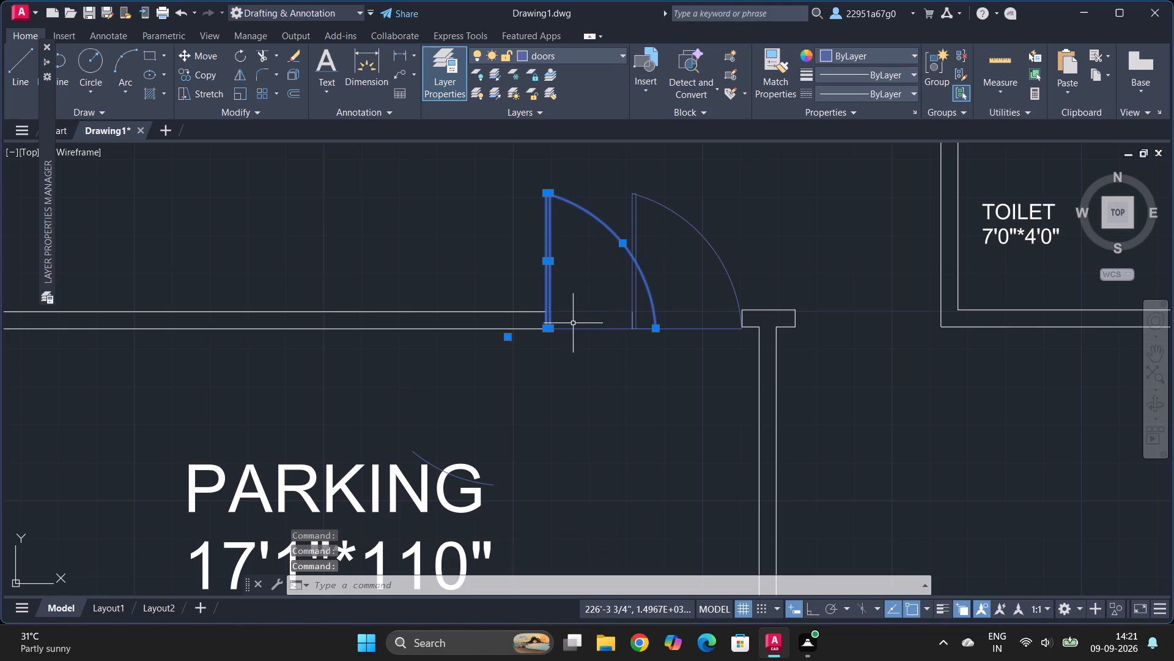
{"action": "left_click", "coordinate": [574, 328]}
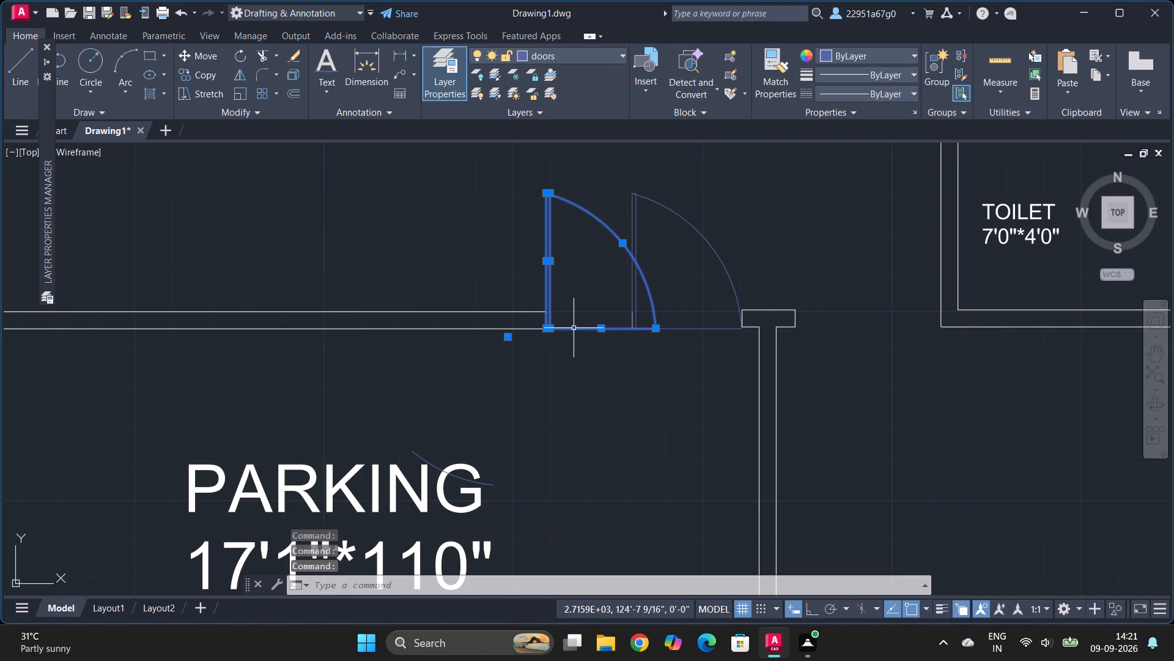
{"action": "type", "text": "move"}
{"action": "key", "text": "Return"}
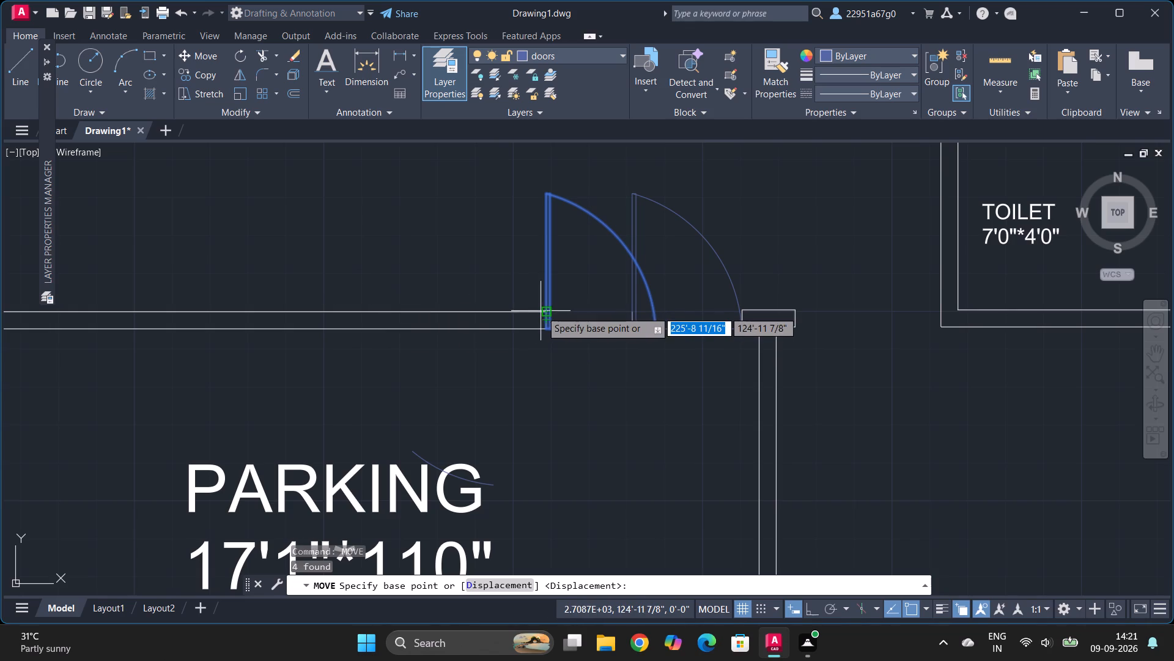
{"action": "left_click", "coordinate": [552, 313]}
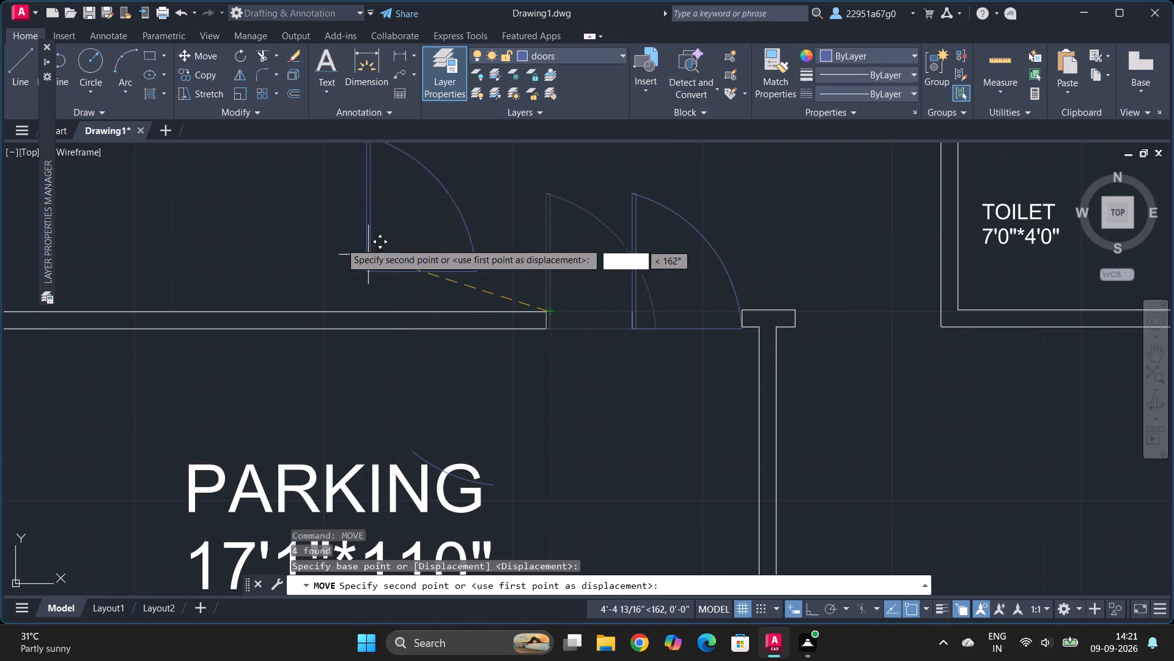
{"action": "scroll", "coordinate": [318, 233], "scroll_direction": "down", "scroll_amount": 5, "text": "ctrl"}
{"action": "left_click", "coordinate": [195, 217]}
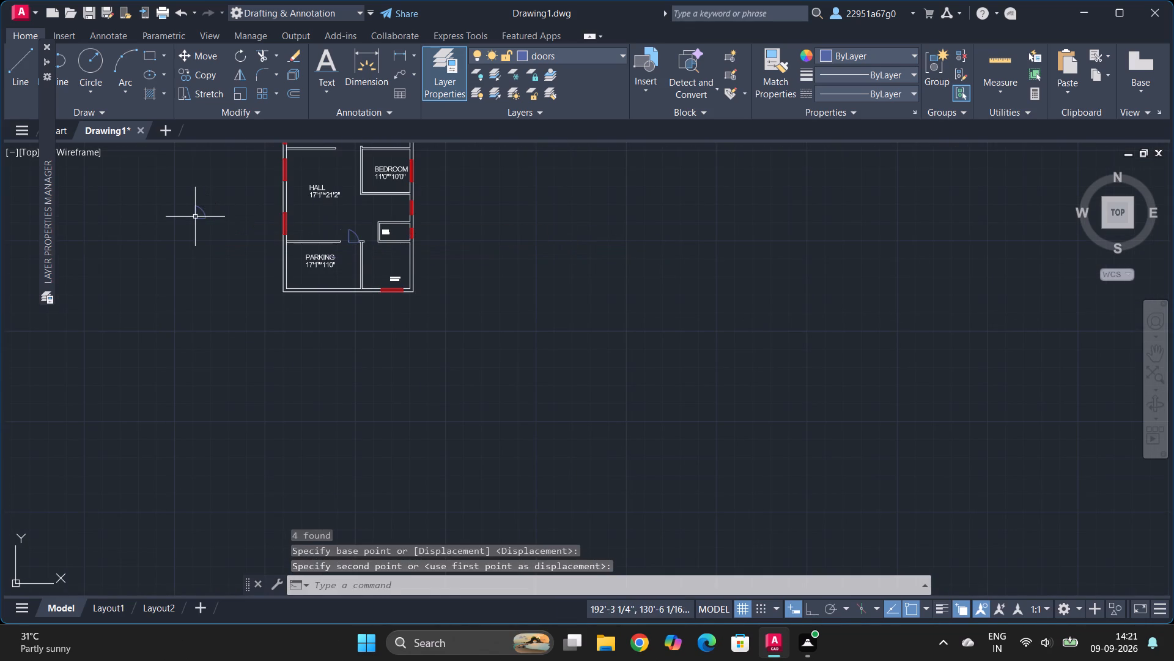
{"action": "key", "text": "Escape"}
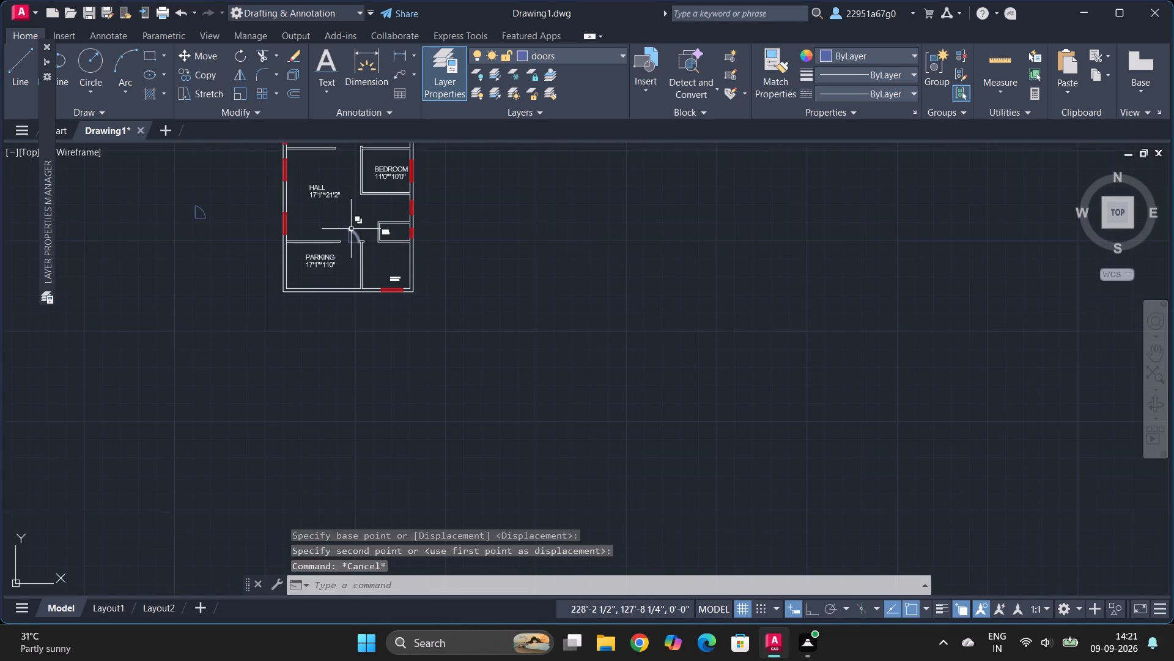
Delete the two leftover short door lines near the end of the wall between PARKING and HALL.
{"action": "scroll", "coordinate": [351, 229], "scroll_direction": "up", "scroll_amount": 6, "text": "ctrl"}
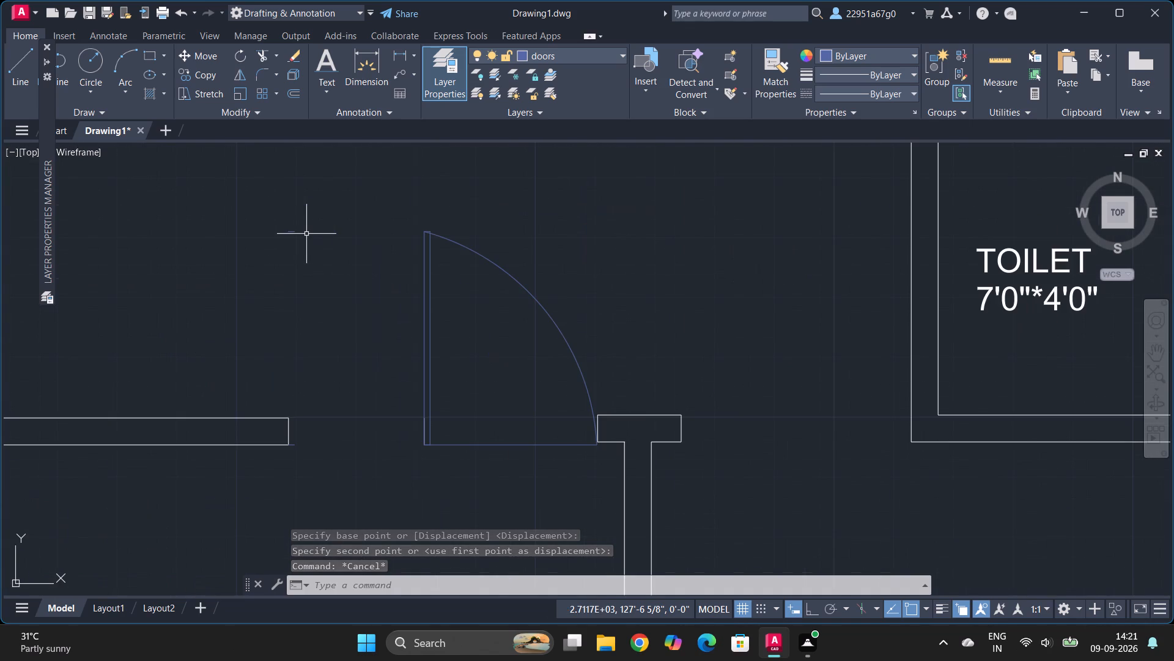
{"action": "left_click", "coordinate": [293, 233]}
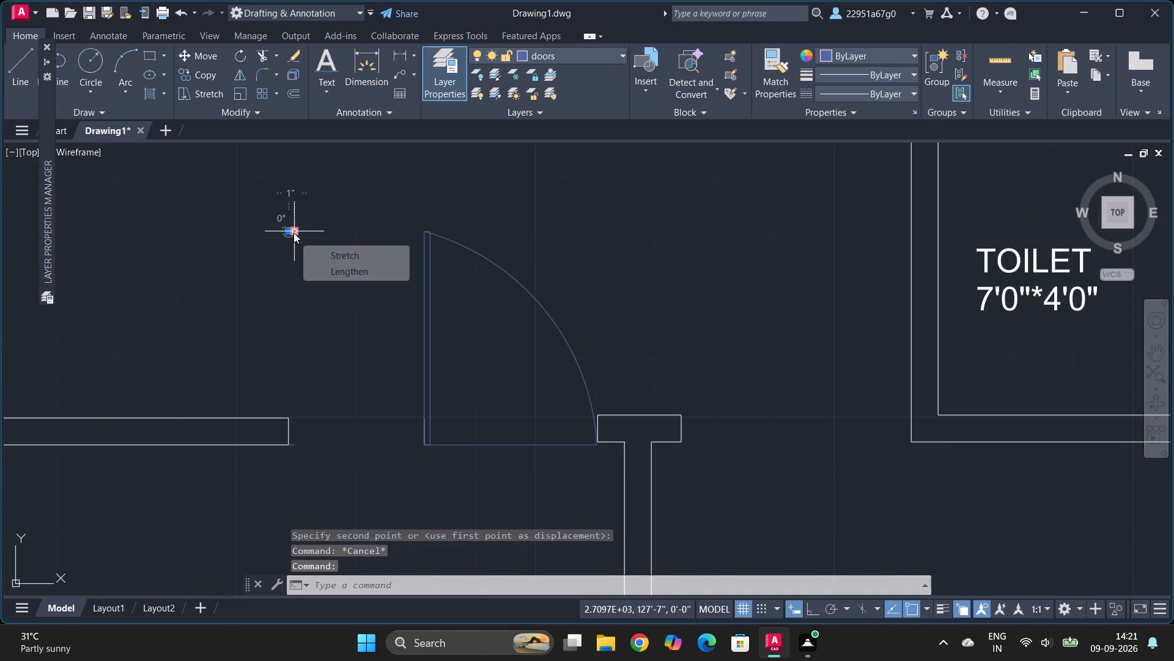
{"action": "left_click", "coordinate": [294, 446]}
{"action": "key", "text": "Delete"}
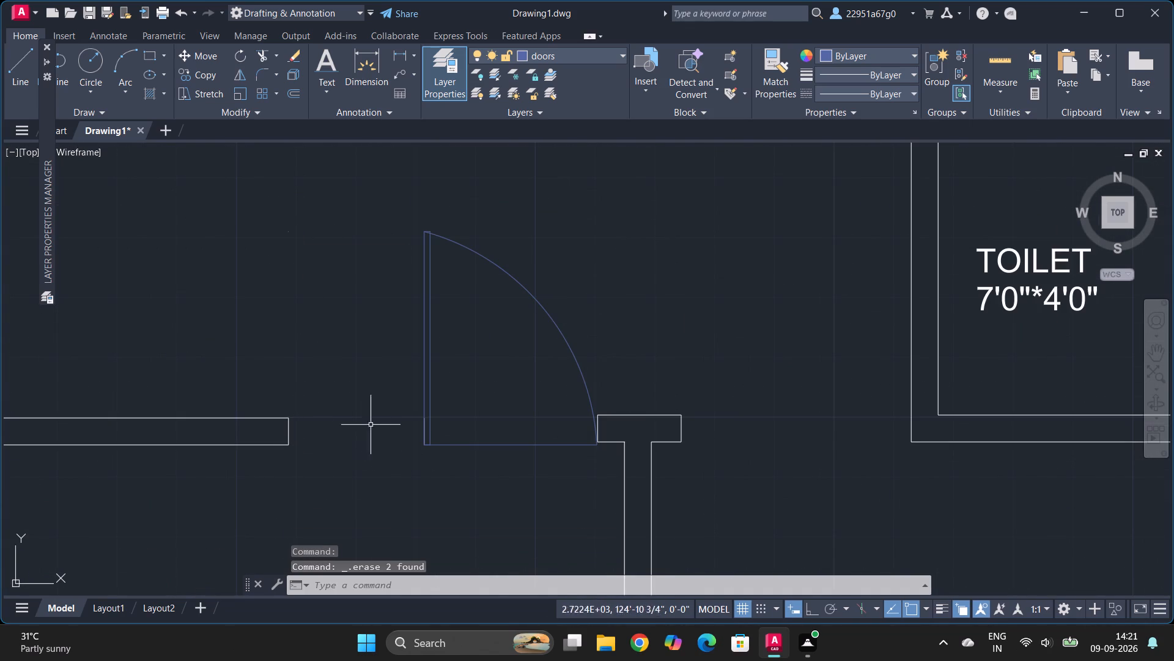
Extend both lines of the wall between PARKING and HALL to the copied door's leaf.
{"action": "type", "text": "ex"}
{"action": "key", "text": "Return"}
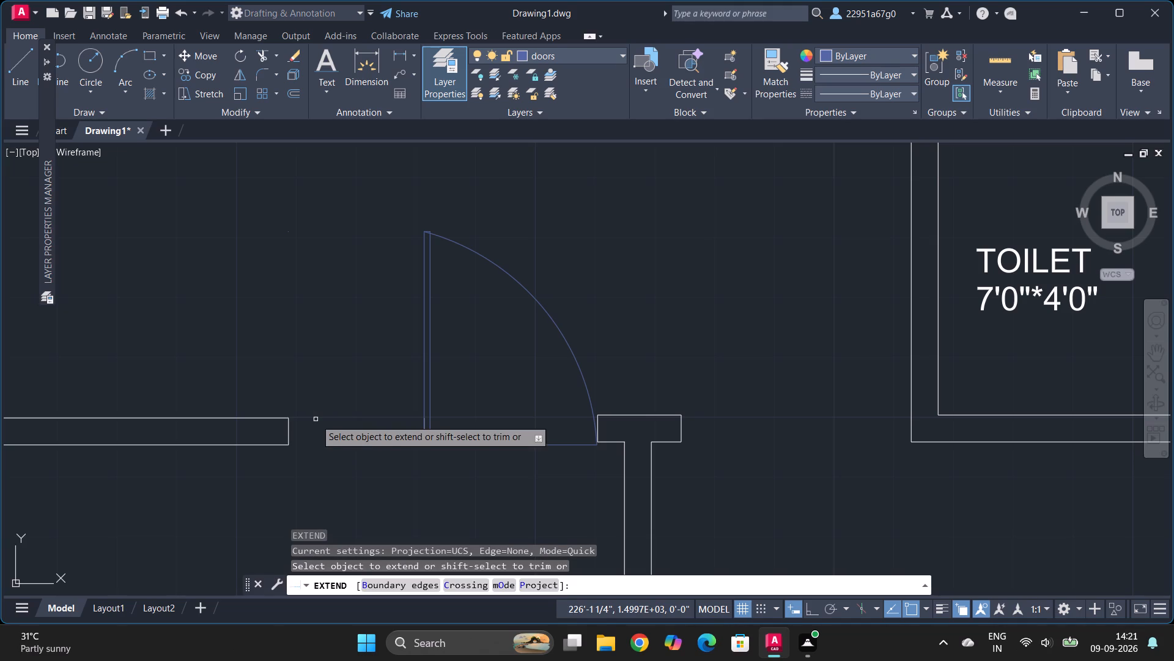
{"action": "left_click", "coordinate": [264, 417]}
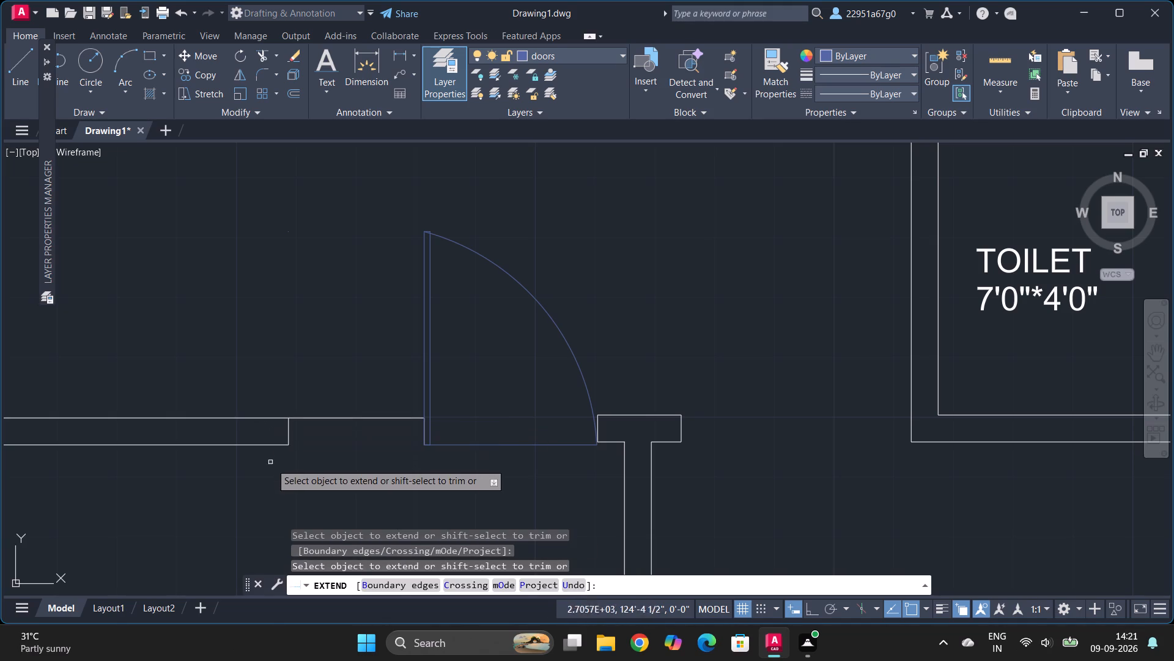
{"action": "left_click", "coordinate": [269, 446]}
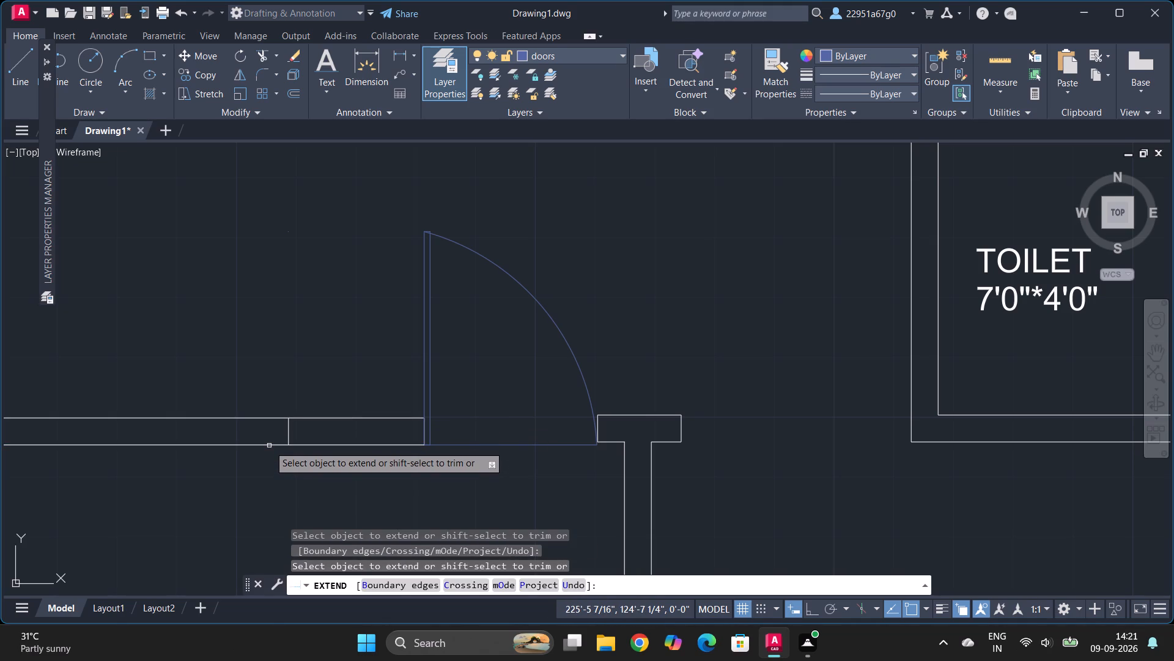
{"action": "key", "text": "F1"}
{"action": "key", "text": "Escape"}
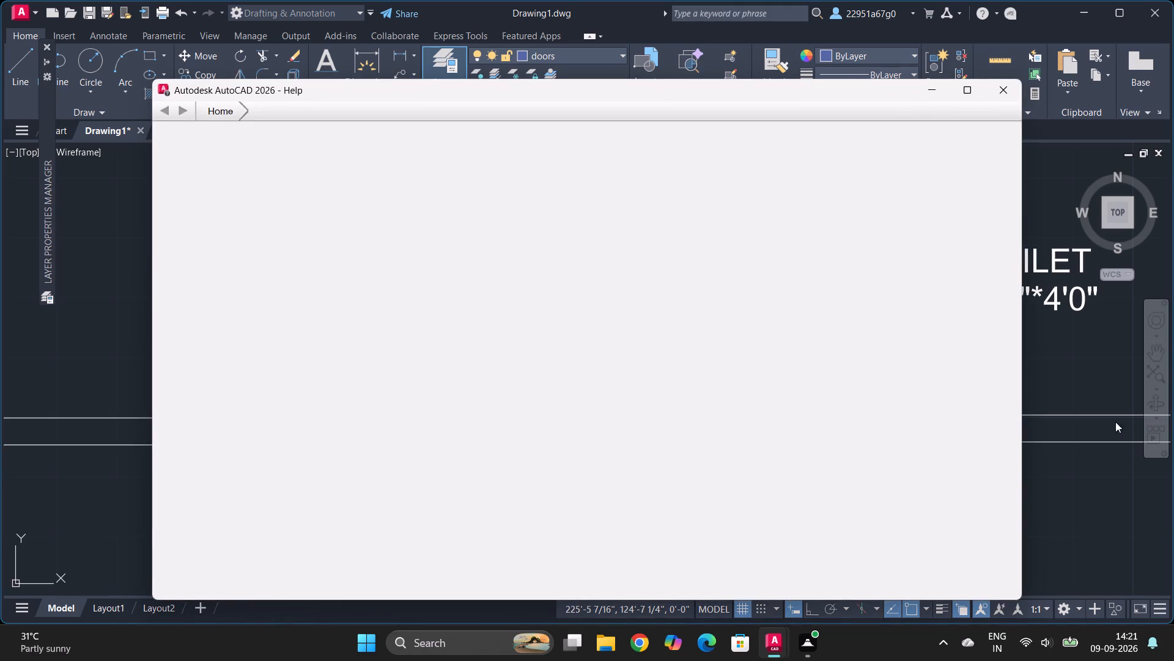
{"action": "left_click", "coordinate": [1009, 84]}
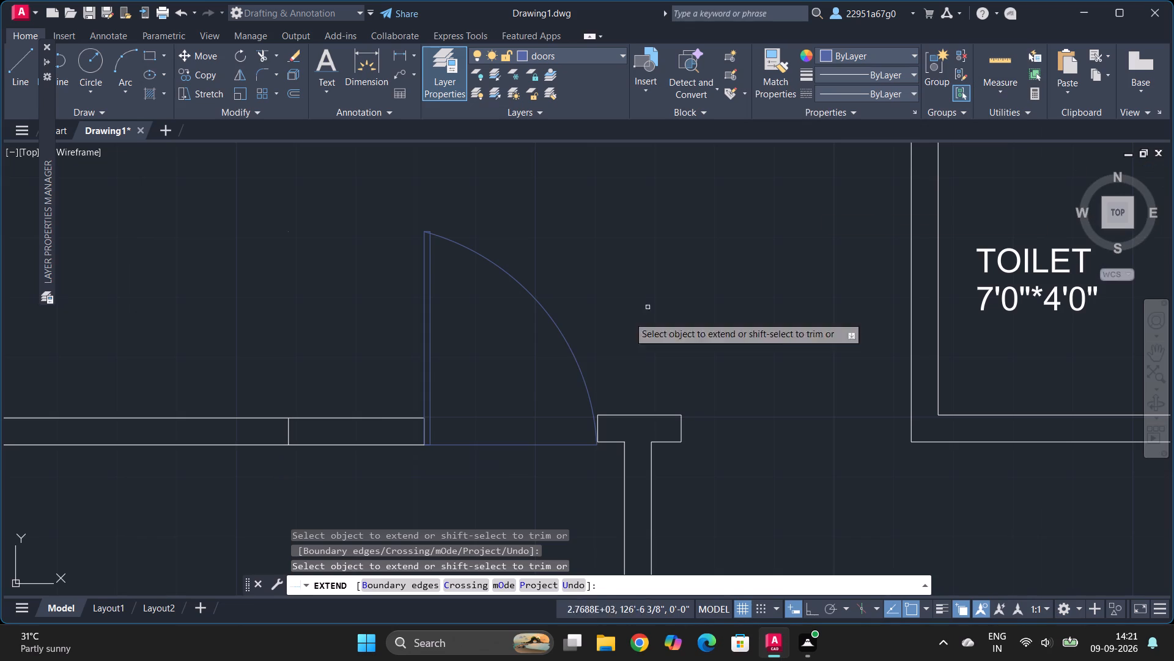
{"action": "key", "text": "Escape"}
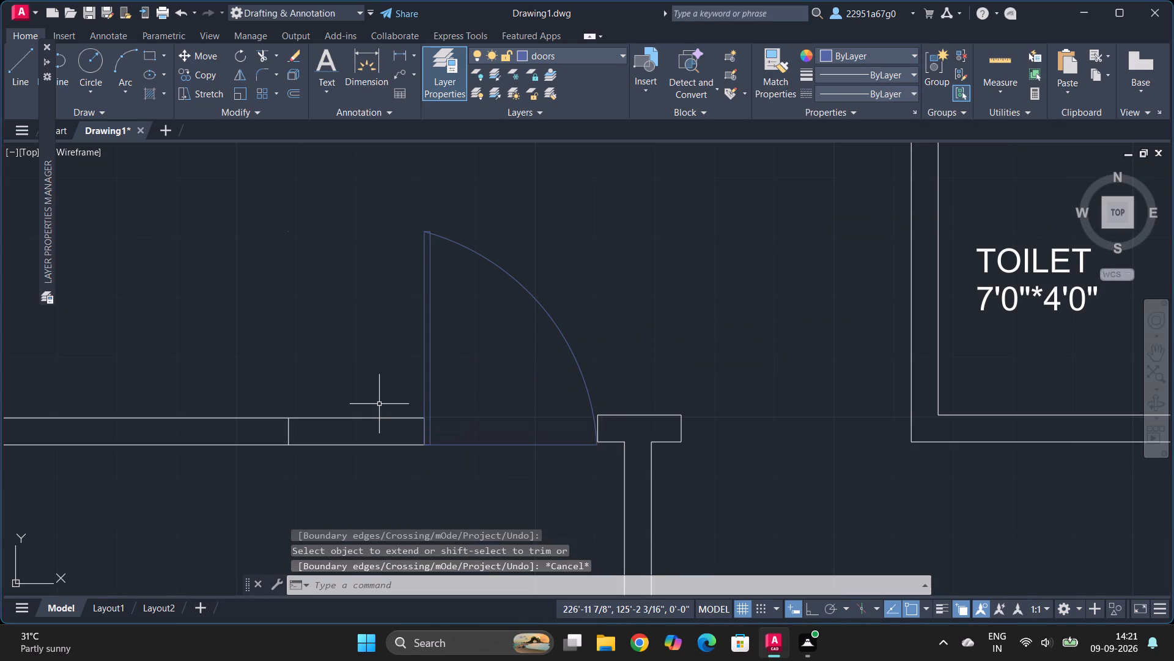
Delete the old end line crossing the extended wall between PARKING and HALL.
{"action": "left_click", "coordinate": [287, 431]}
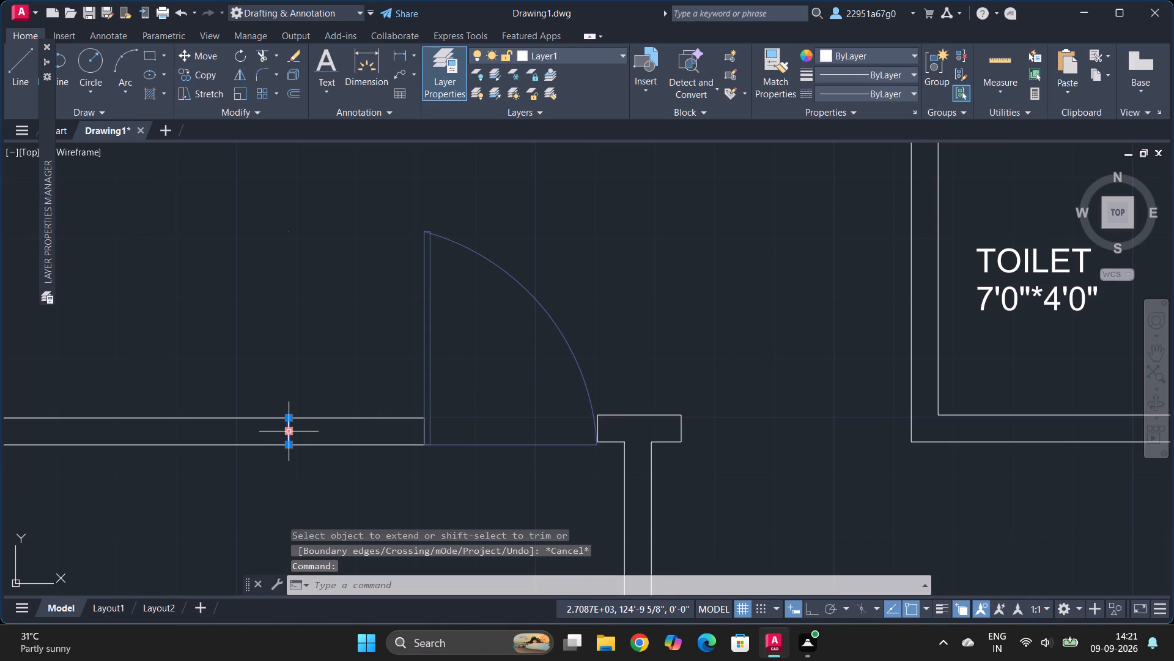
{"action": "key", "text": "Delete"}
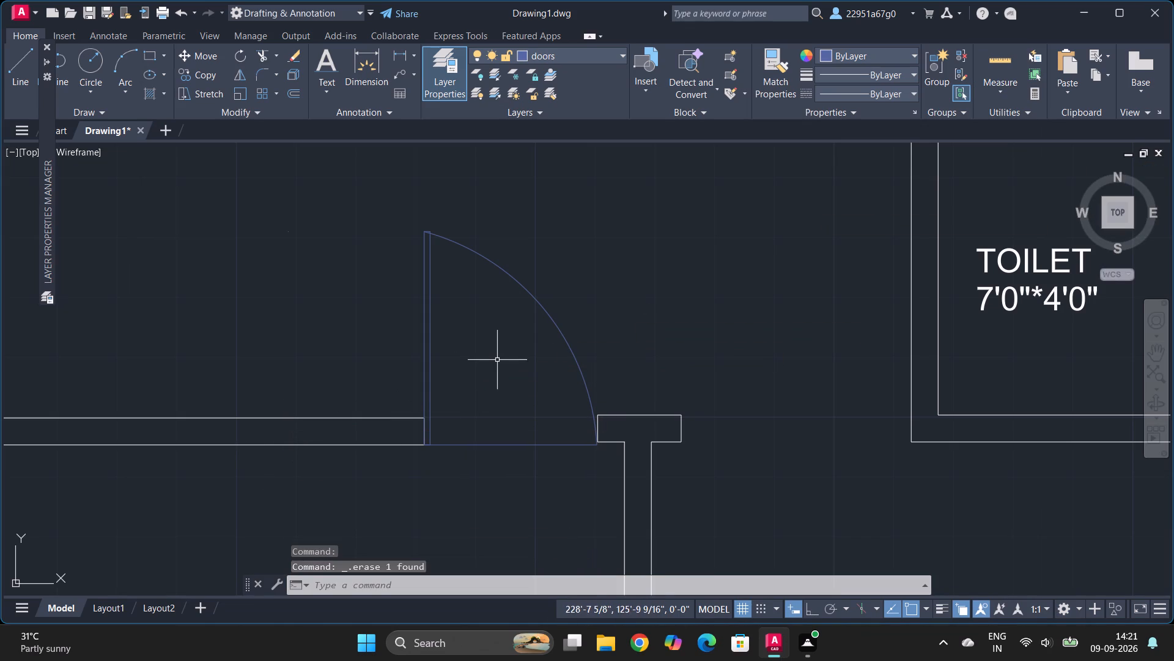
Create a block named door from the spare door outside the plan, with its base point at the leaf's lower corner.
{"action": "scroll", "coordinate": [497, 360], "scroll_direction": "down", "scroll_amount": 4, "text": "ctrl"}
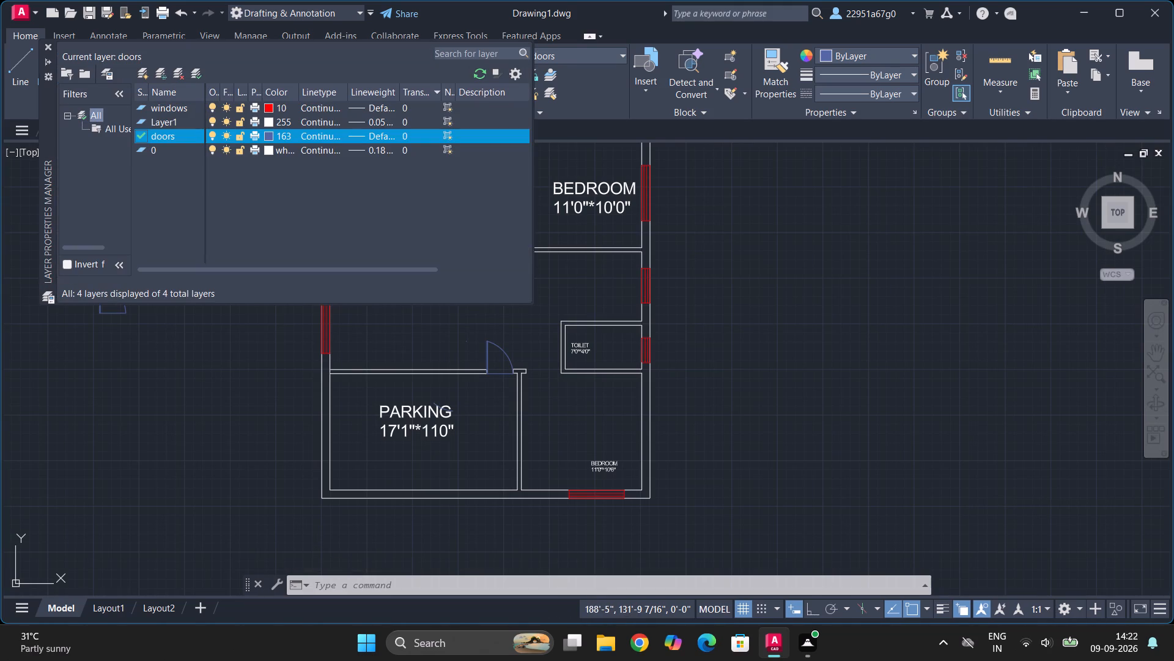
{"action": "left_click", "coordinate": [233, 376]}
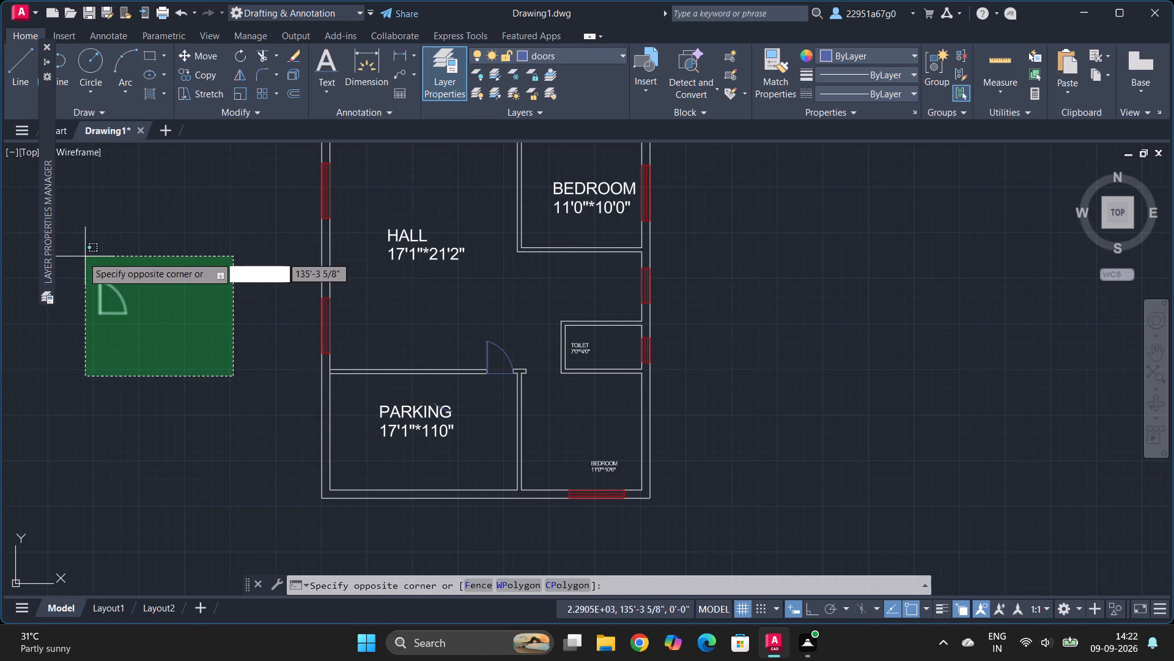
{"action": "left_click", "coordinate": [68, 252]}
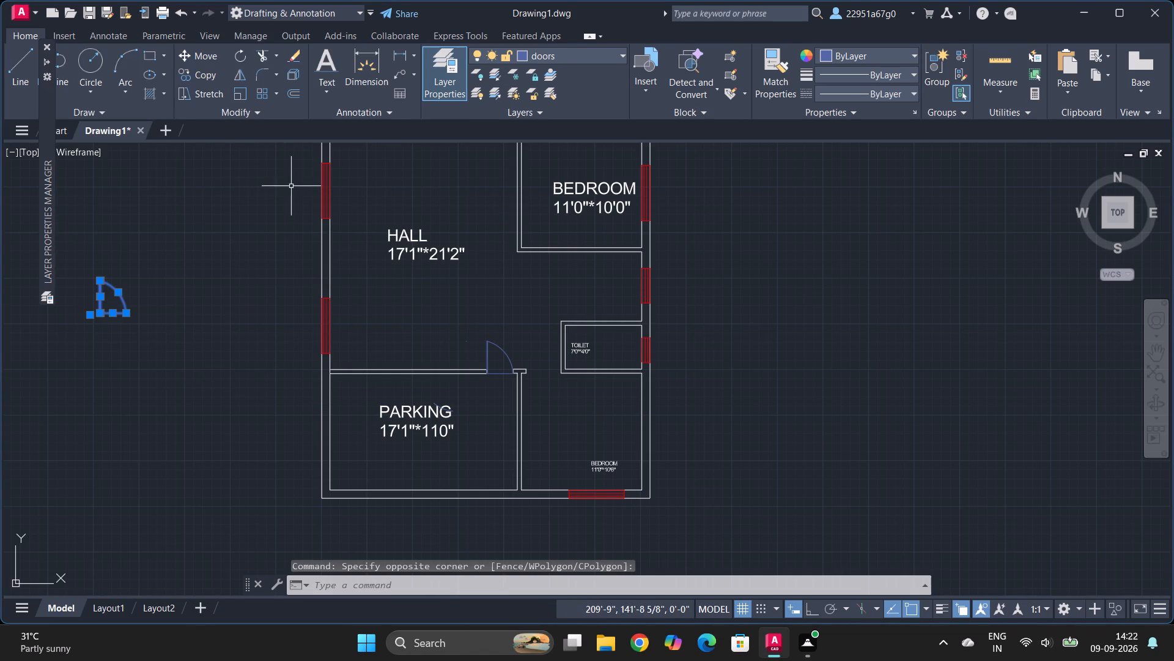
{"action": "left_click", "coordinate": [58, 38]}
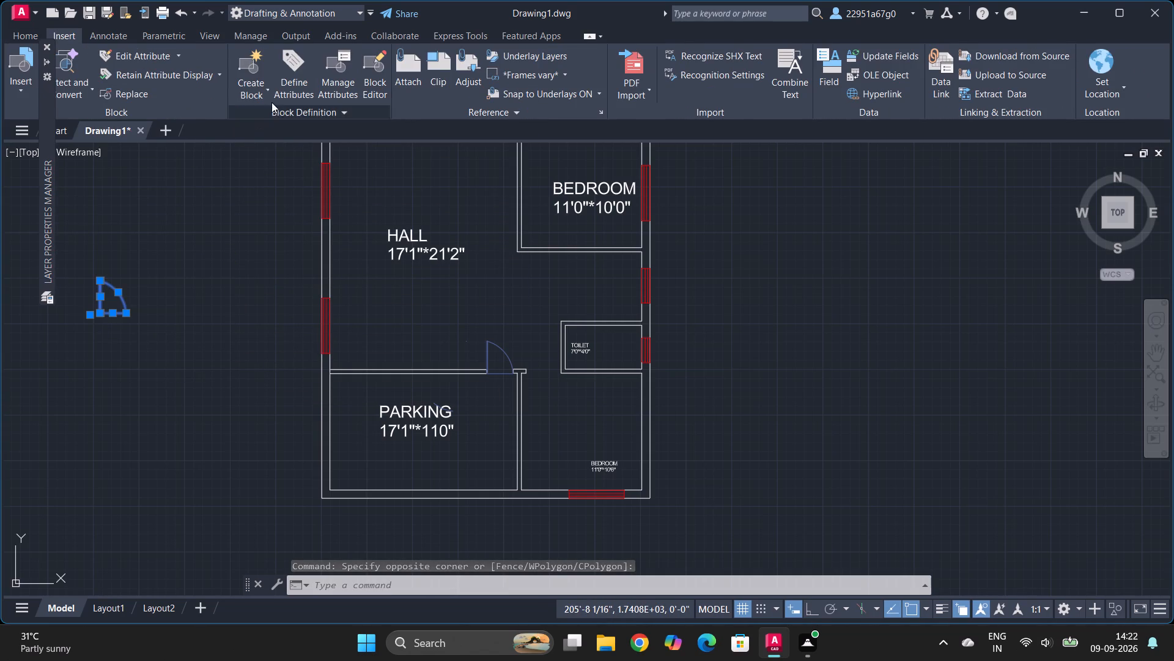
{"action": "left_click", "coordinate": [245, 75]}
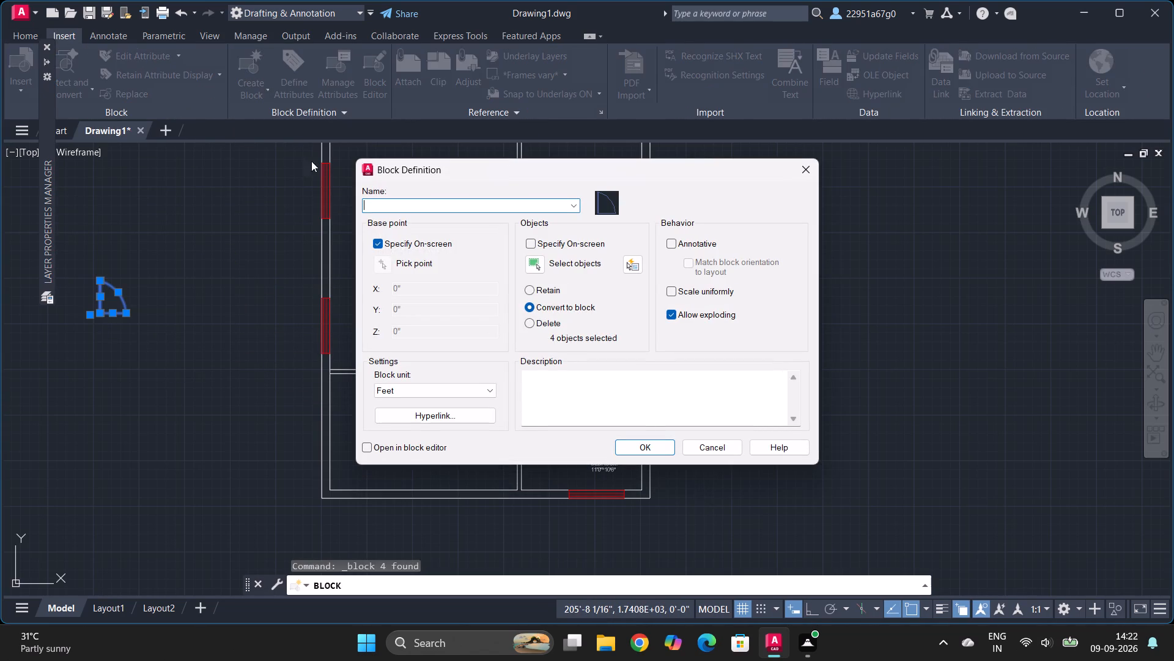
{"action": "type", "text": "door"}
{"action": "key", "text": "Return"}
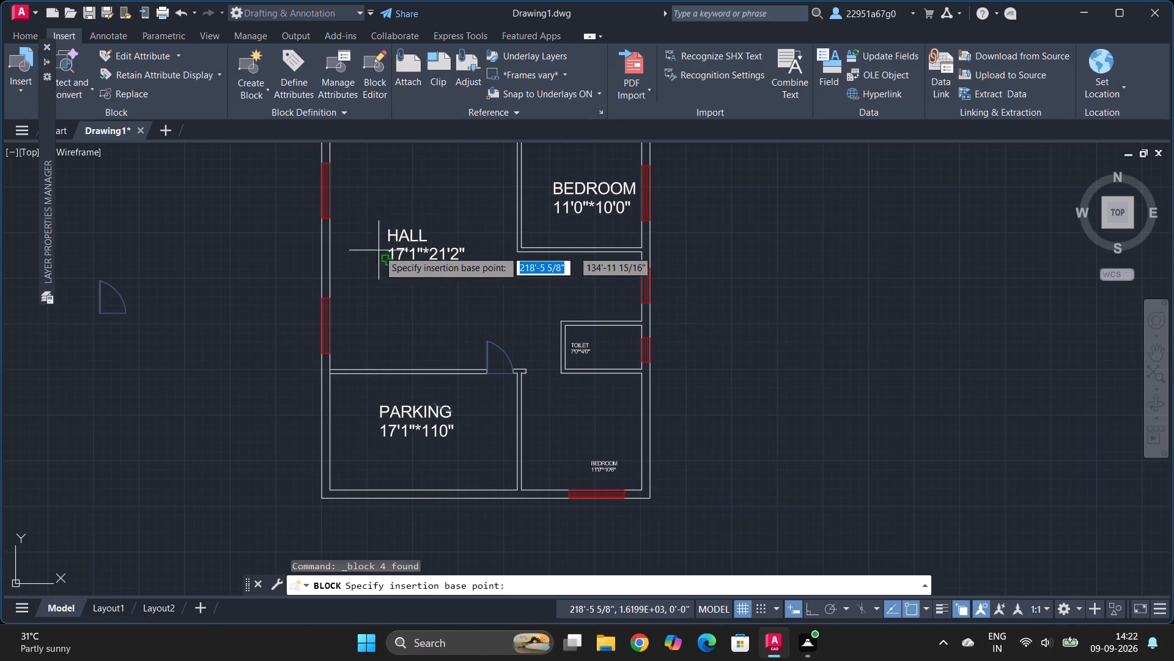
{"action": "left_click", "coordinate": [97, 315]}
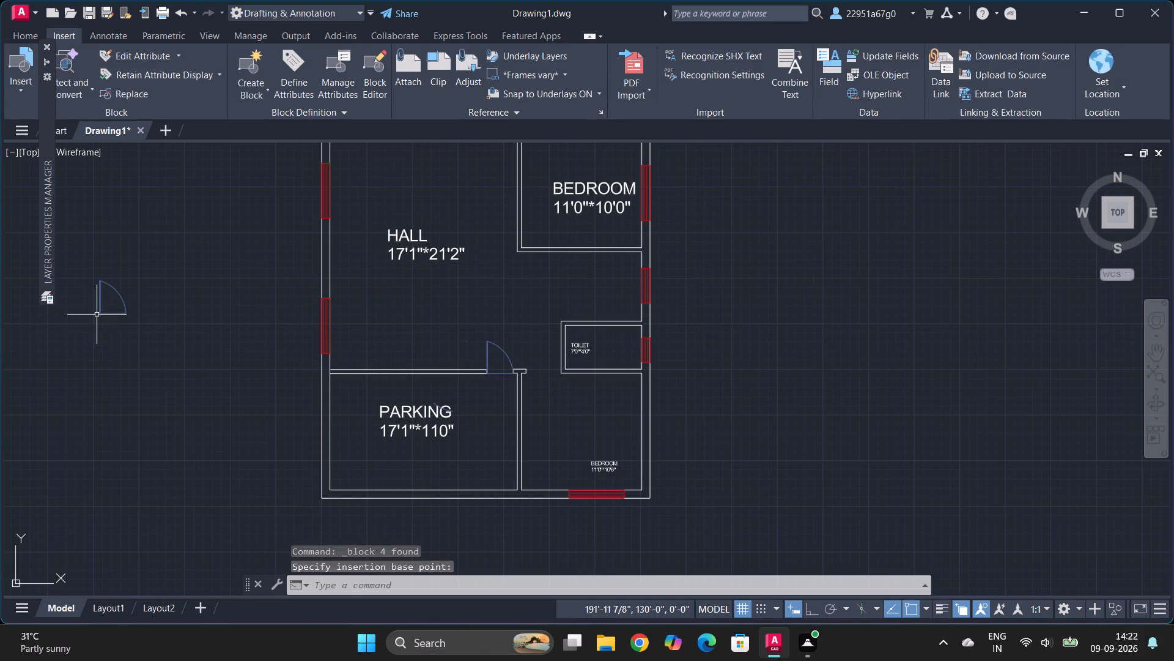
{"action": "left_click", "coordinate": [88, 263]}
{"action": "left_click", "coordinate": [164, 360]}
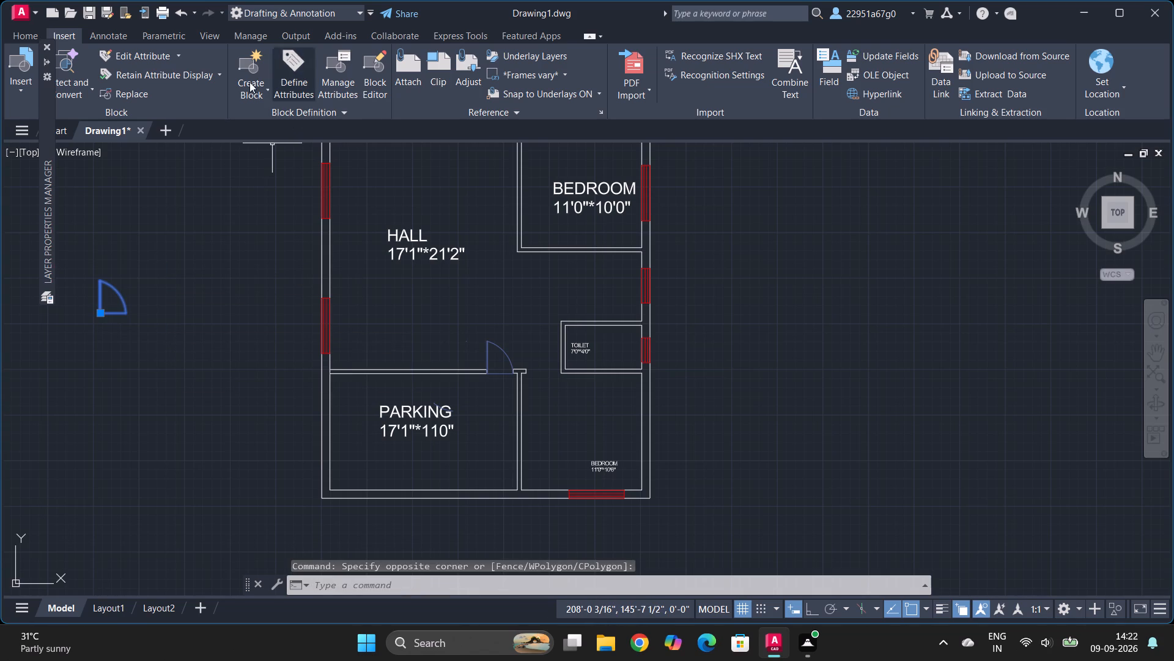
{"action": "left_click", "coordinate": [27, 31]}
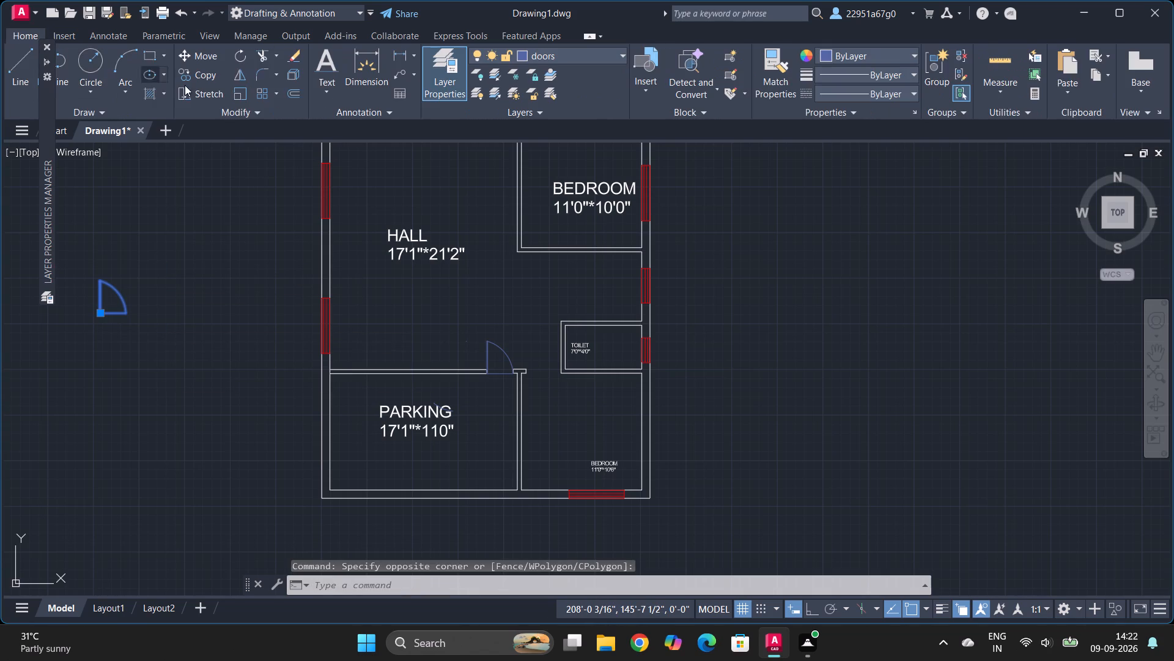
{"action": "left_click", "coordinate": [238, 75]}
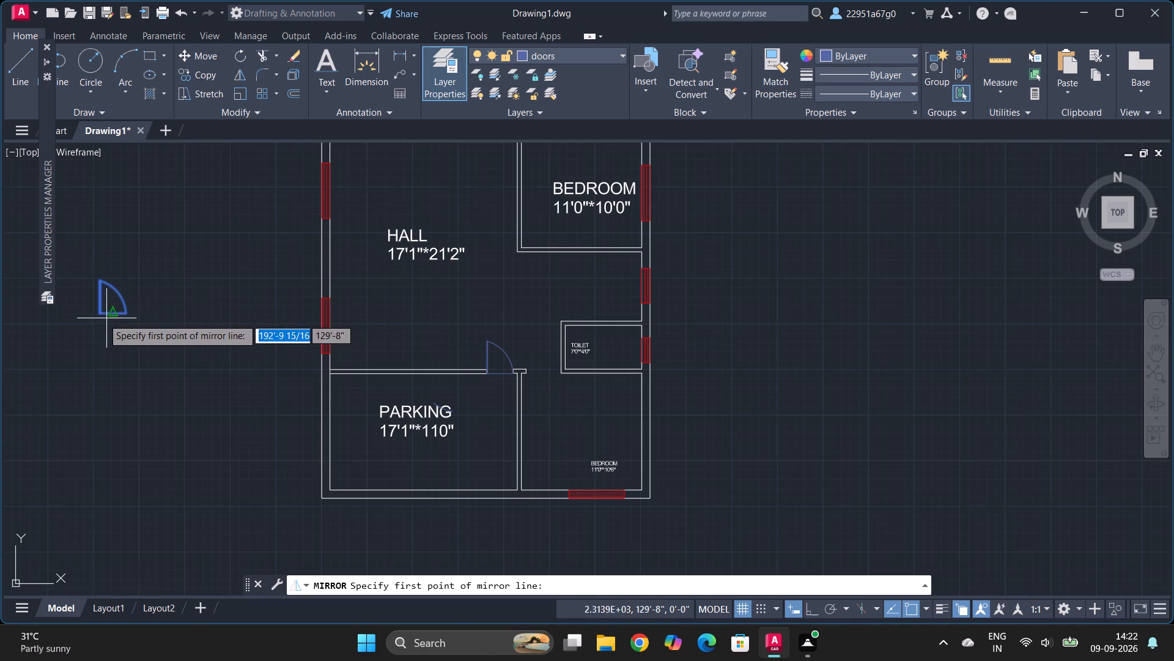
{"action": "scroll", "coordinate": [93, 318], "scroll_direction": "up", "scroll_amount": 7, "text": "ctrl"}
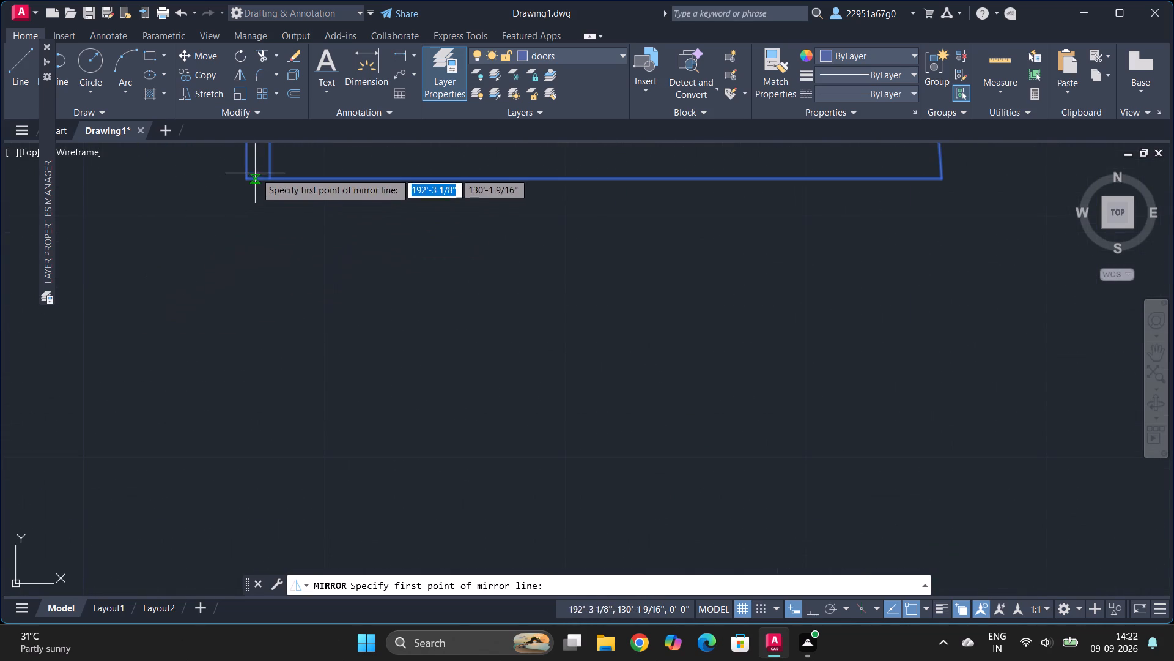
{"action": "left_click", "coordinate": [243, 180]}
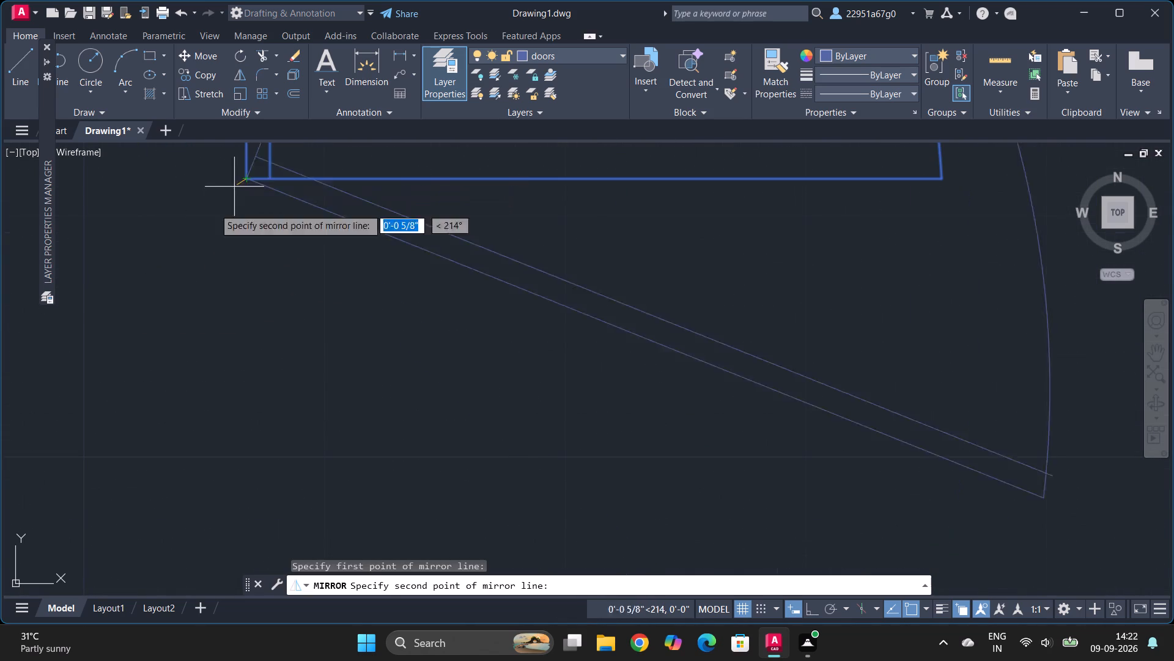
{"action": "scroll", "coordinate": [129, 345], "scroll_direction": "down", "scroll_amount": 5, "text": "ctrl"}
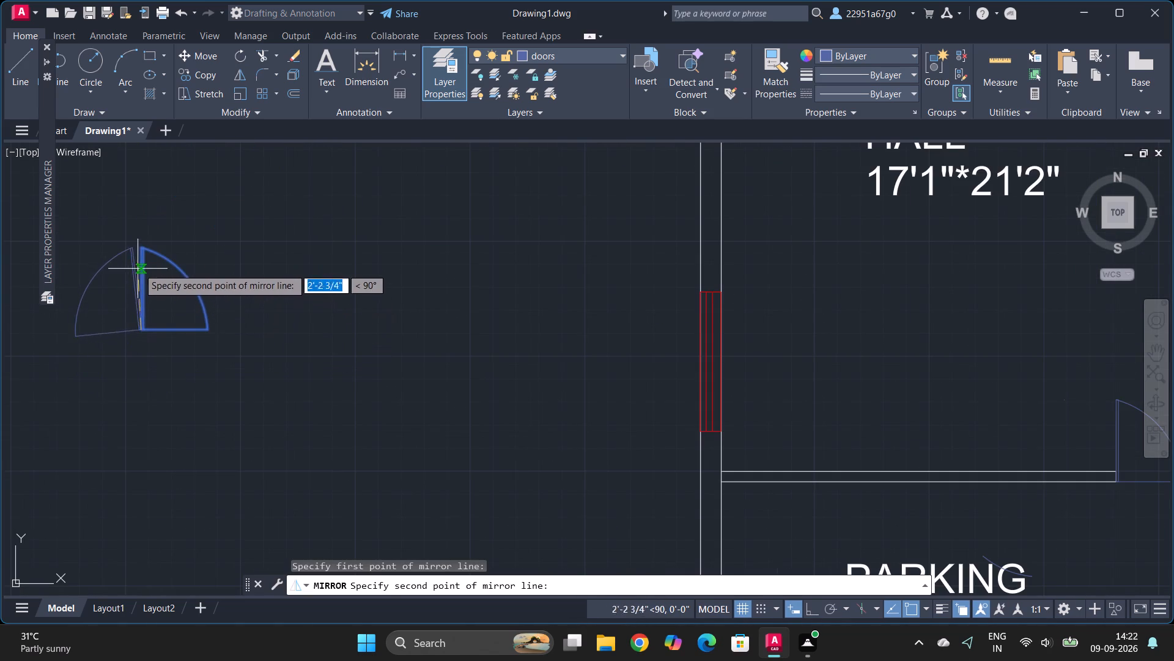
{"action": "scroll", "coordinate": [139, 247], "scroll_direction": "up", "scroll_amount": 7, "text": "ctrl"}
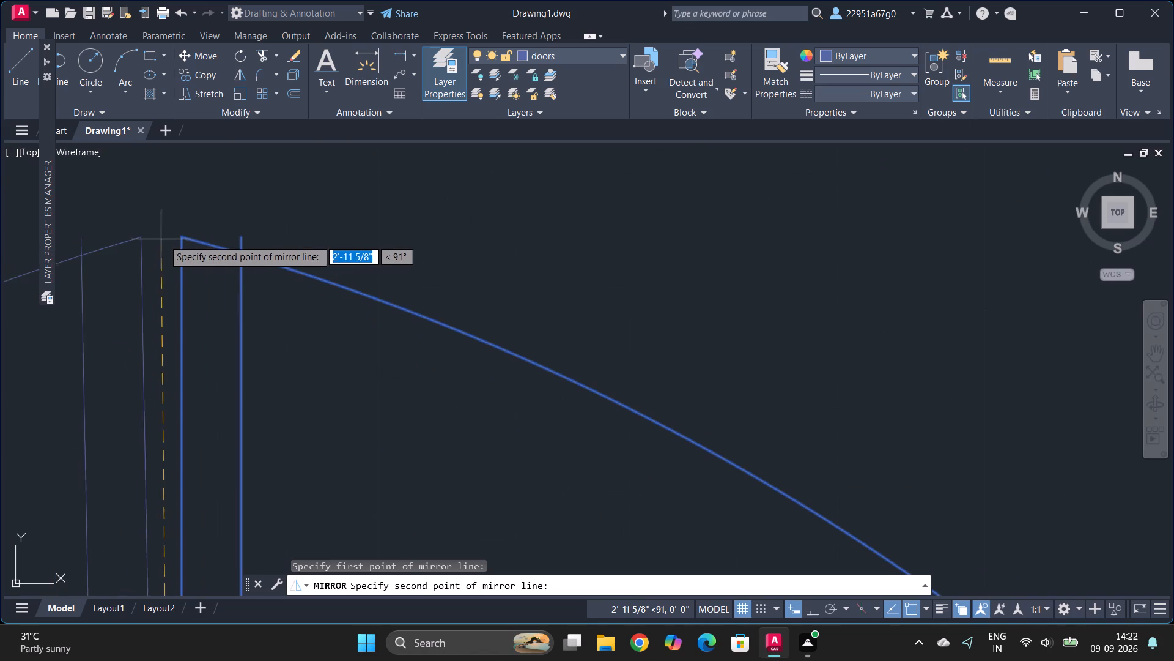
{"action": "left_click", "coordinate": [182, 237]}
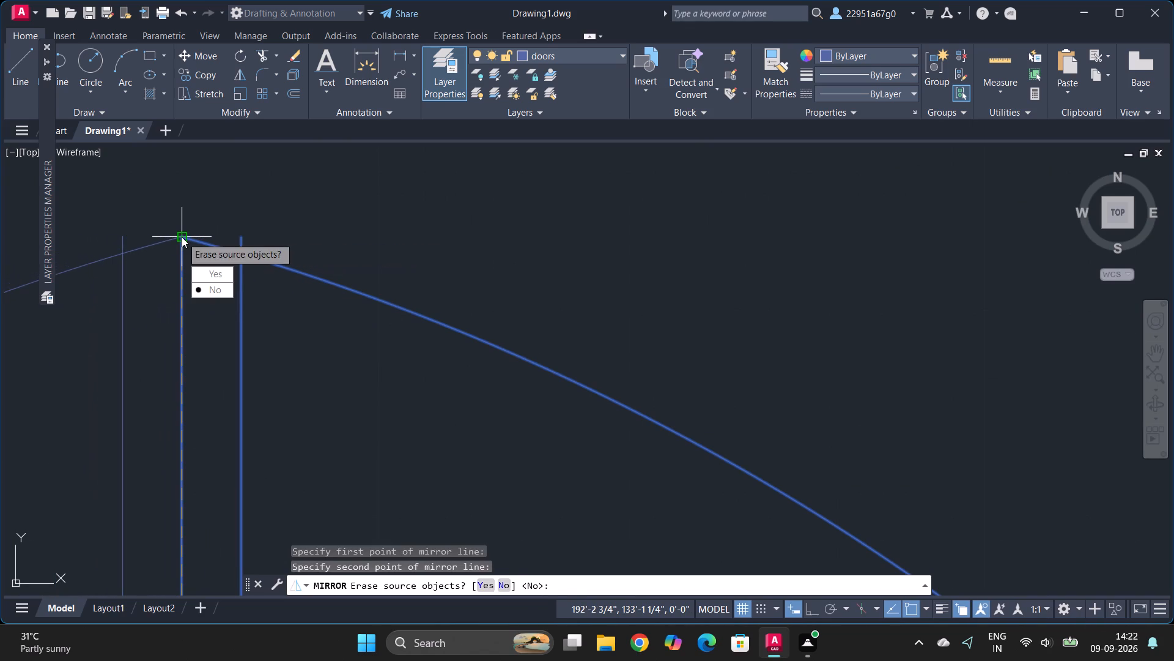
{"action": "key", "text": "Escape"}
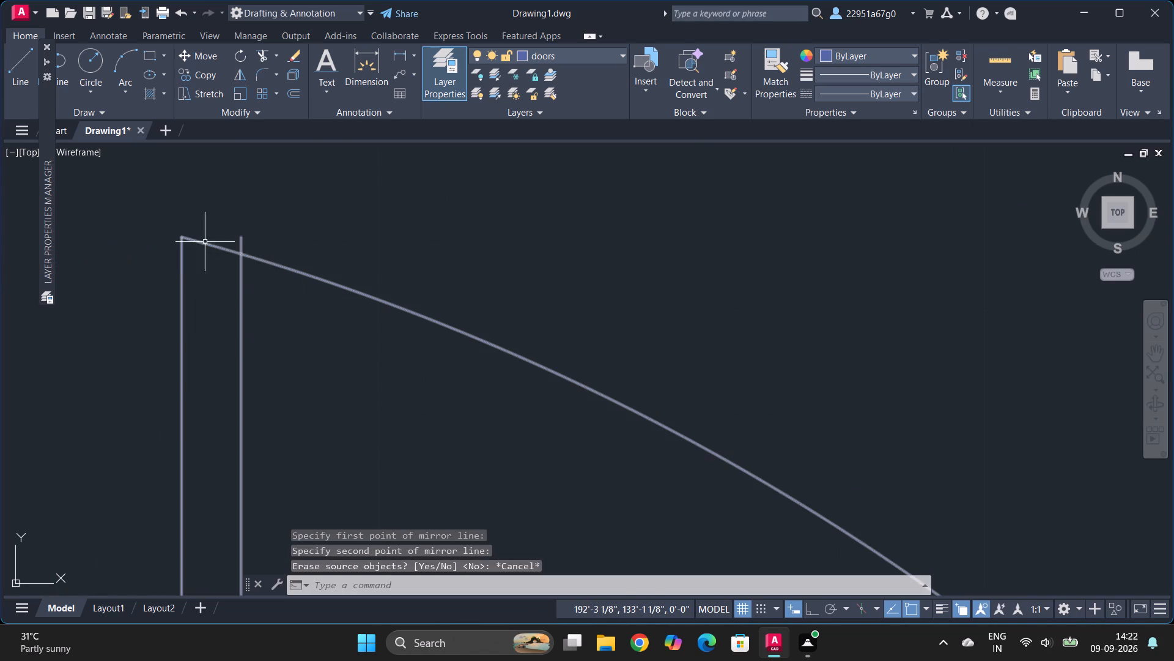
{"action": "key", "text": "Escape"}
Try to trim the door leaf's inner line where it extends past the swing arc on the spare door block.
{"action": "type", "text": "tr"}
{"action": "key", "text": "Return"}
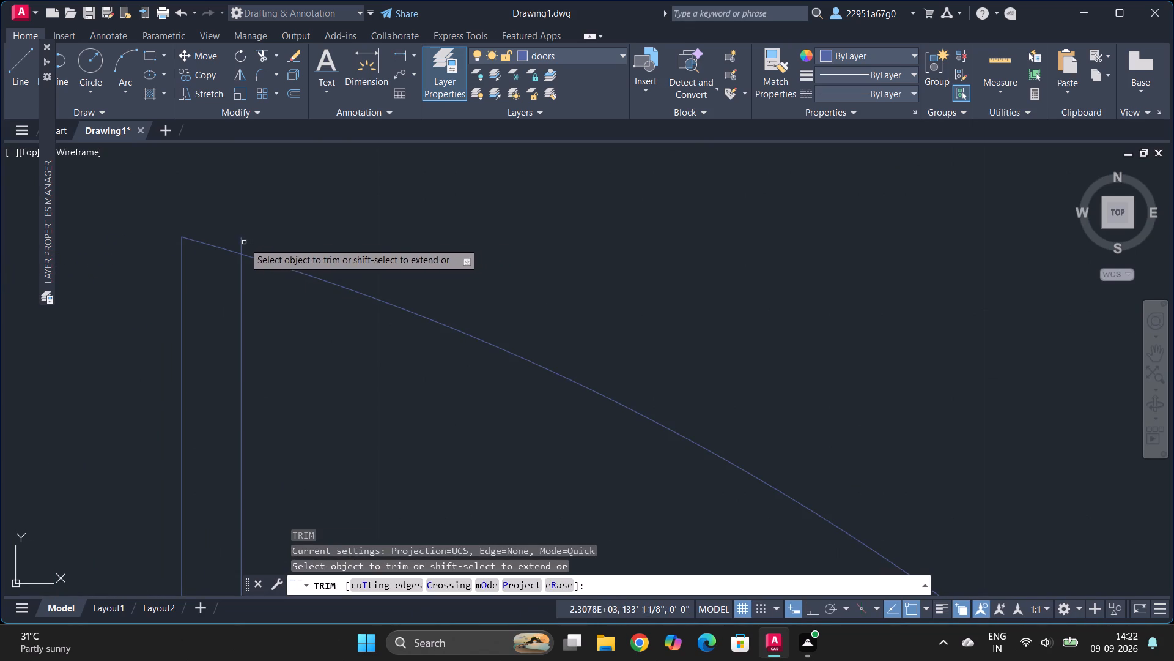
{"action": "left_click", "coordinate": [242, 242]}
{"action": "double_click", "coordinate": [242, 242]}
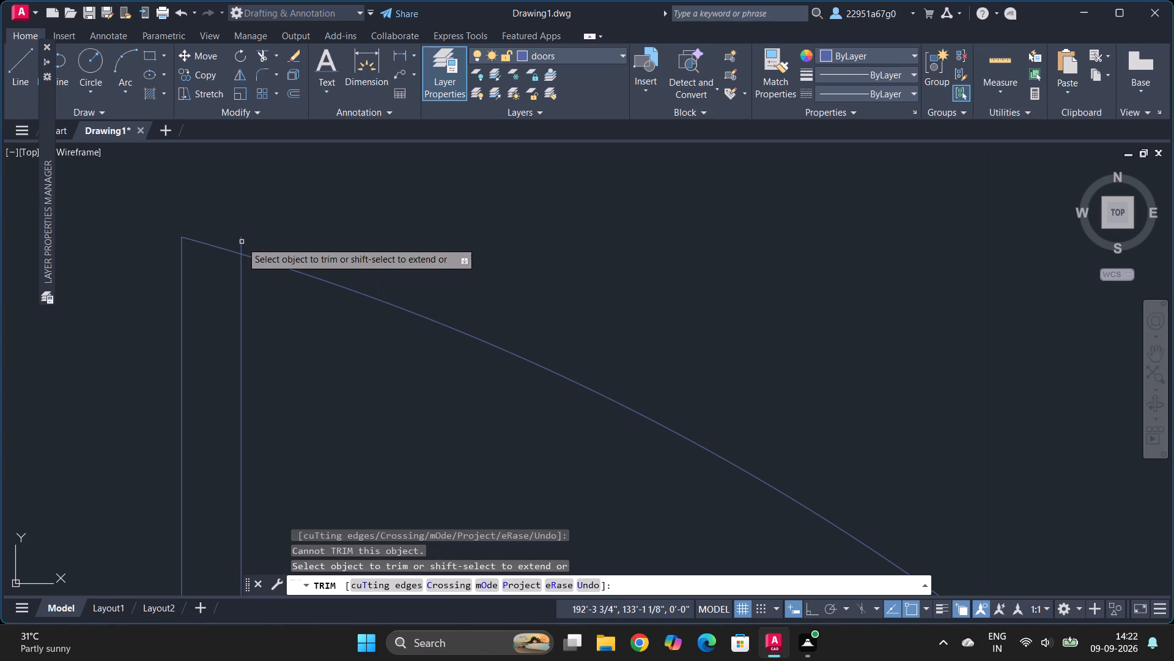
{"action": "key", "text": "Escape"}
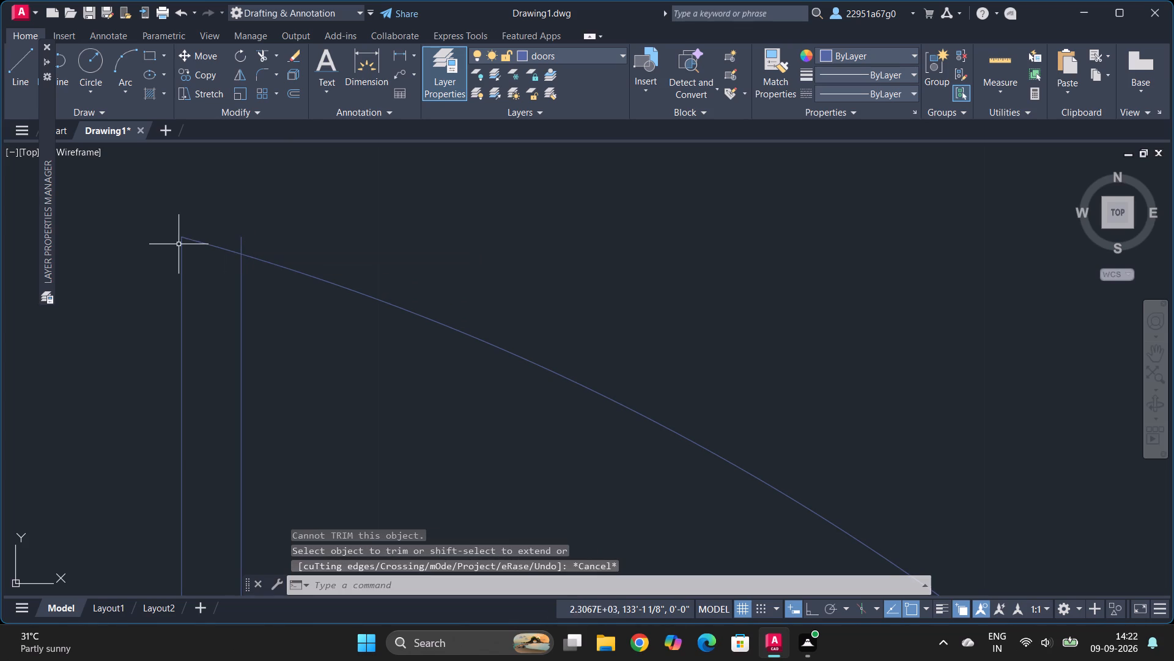
Mirror the spare door block about the outer vertical edge of its leaf, keeping the original.
{"action": "scroll", "coordinate": [179, 244], "scroll_direction": "down", "scroll_amount": 7, "text": "ctrl"}
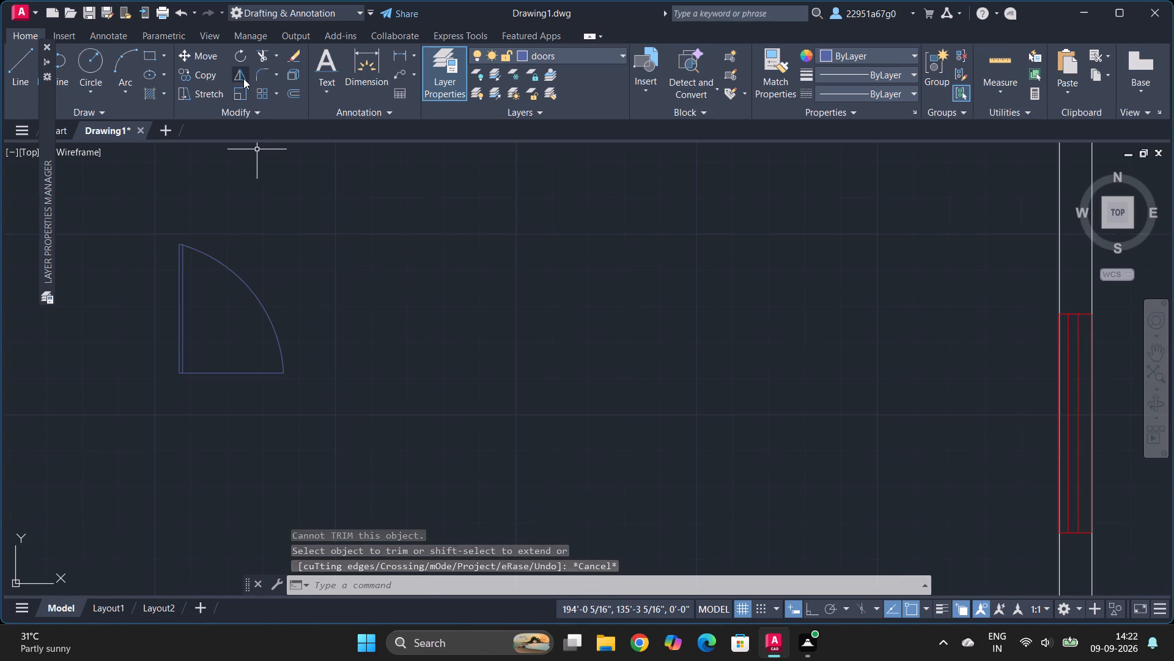
{"action": "left_click", "coordinate": [243, 78]}
{"action": "left_click", "coordinate": [141, 187]}
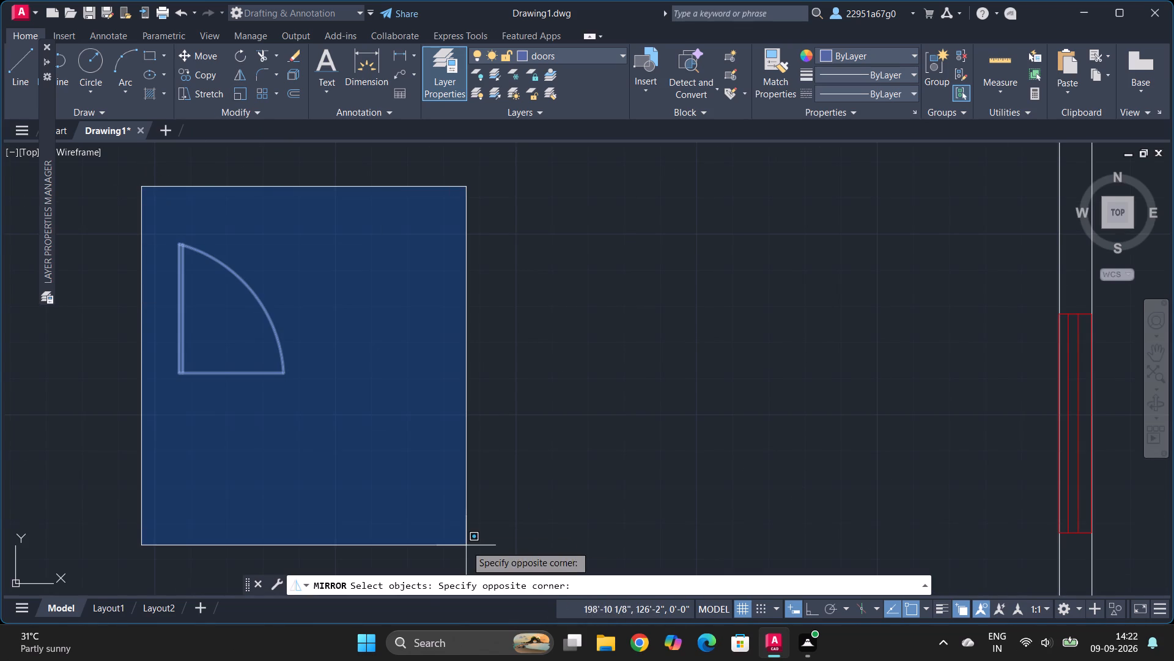
{"action": "left_click", "coordinate": [358, 401]}
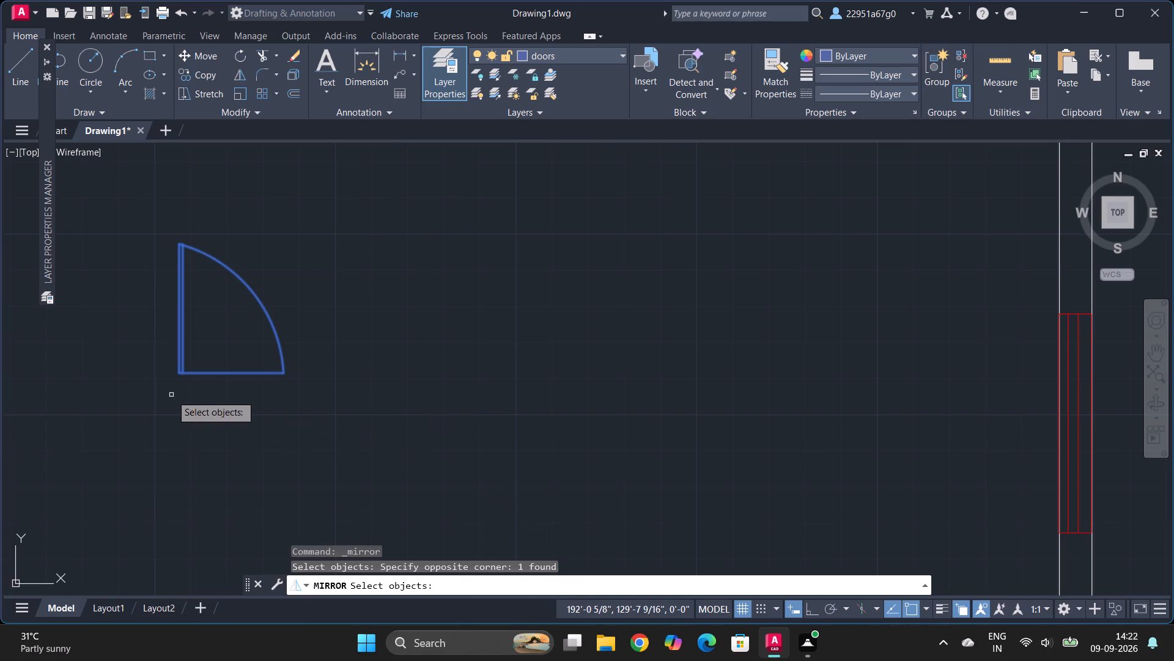
{"action": "key", "text": "Return"}
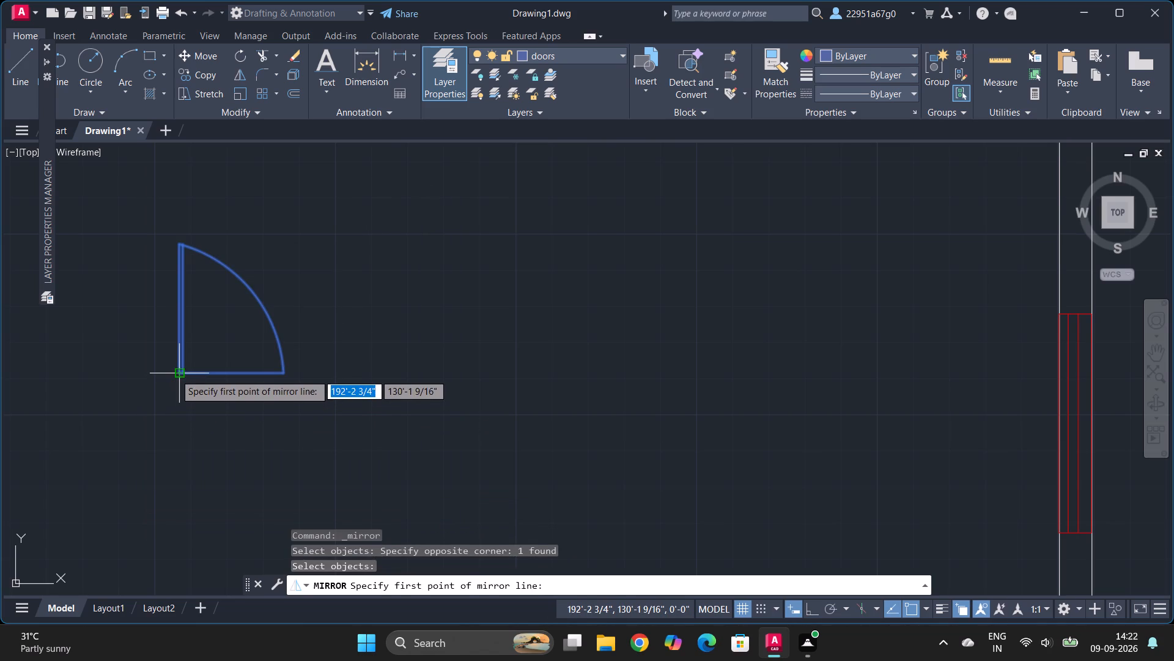
{"action": "left_click", "coordinate": [175, 374]}
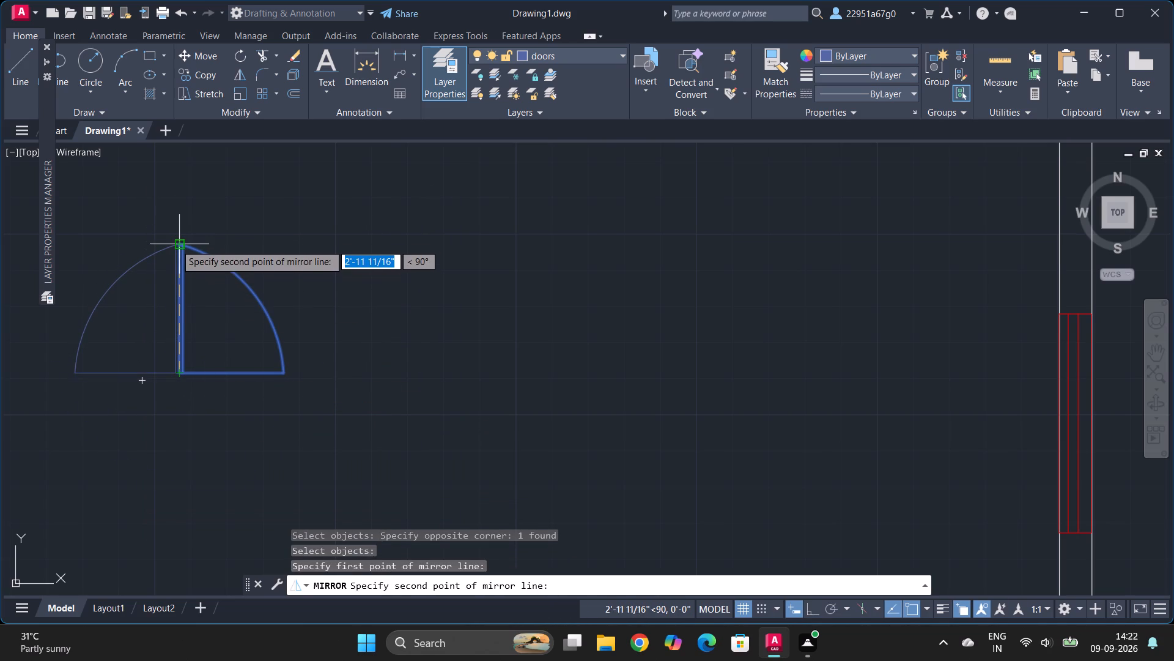
{"action": "left_click", "coordinate": [175, 244]}
{"action": "key", "text": "Return"}
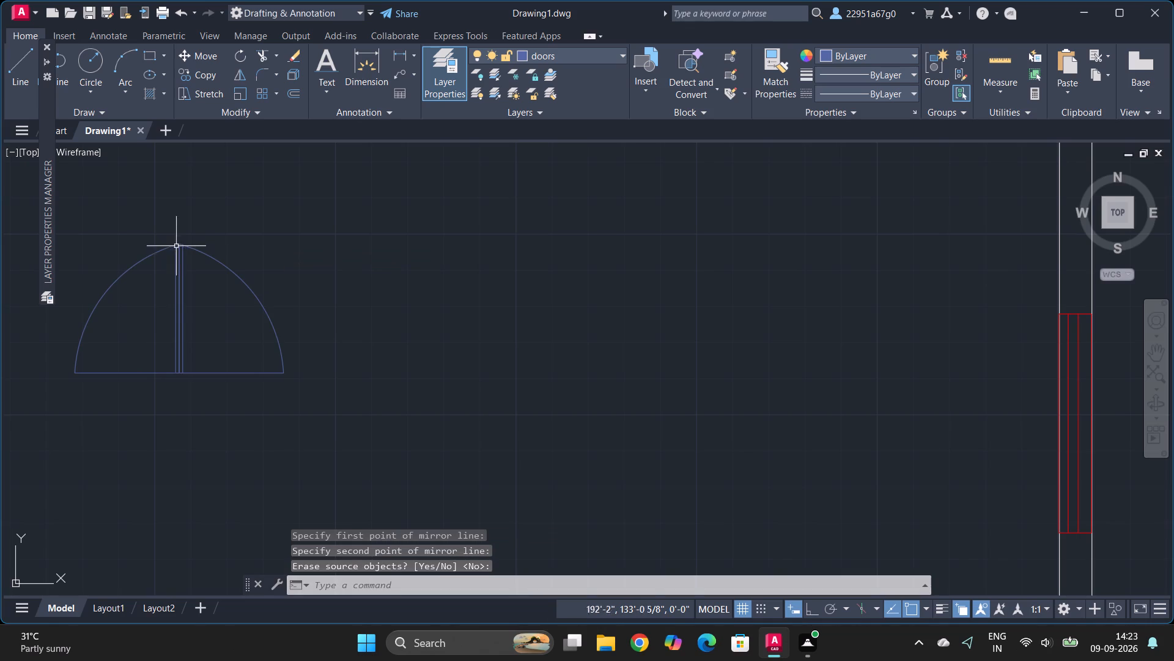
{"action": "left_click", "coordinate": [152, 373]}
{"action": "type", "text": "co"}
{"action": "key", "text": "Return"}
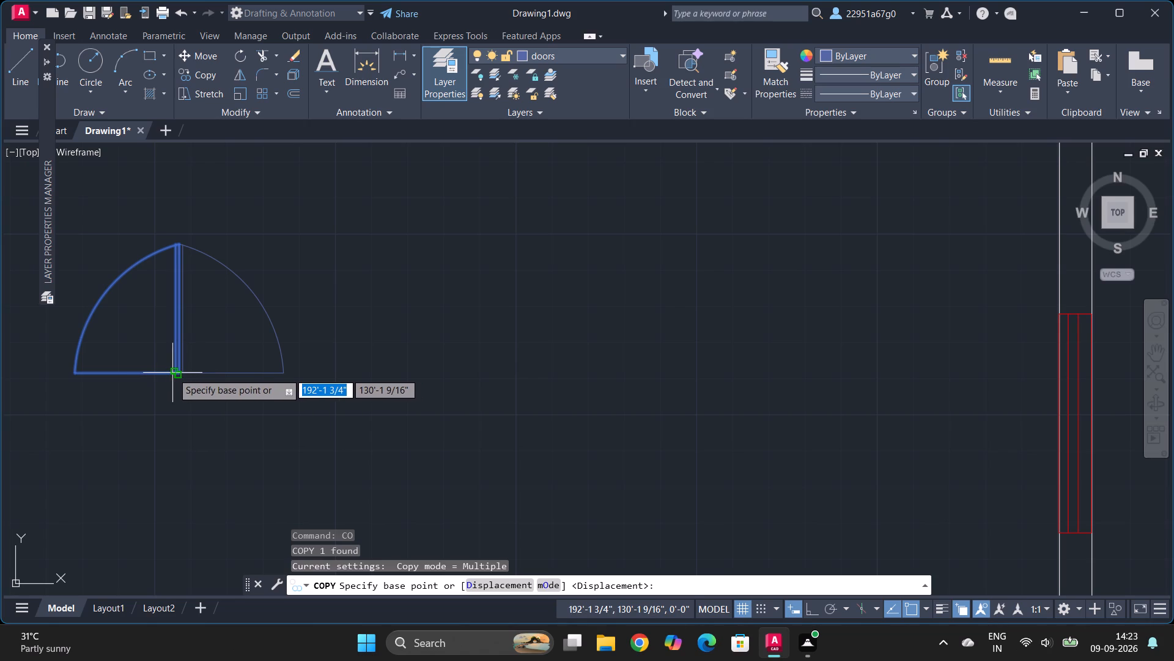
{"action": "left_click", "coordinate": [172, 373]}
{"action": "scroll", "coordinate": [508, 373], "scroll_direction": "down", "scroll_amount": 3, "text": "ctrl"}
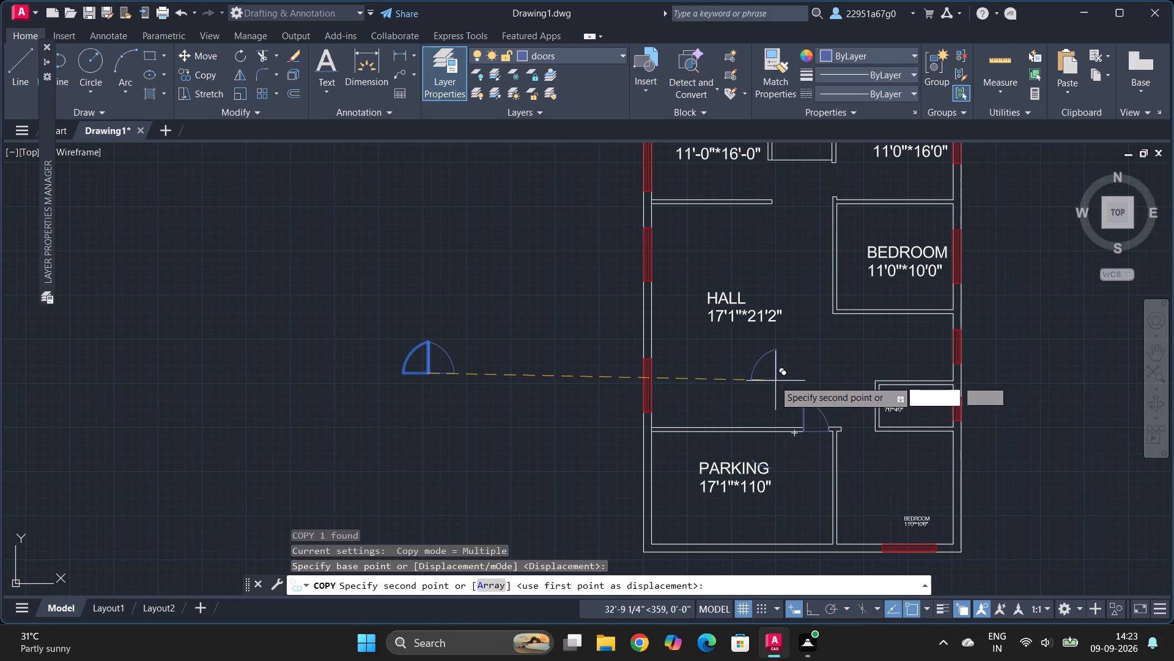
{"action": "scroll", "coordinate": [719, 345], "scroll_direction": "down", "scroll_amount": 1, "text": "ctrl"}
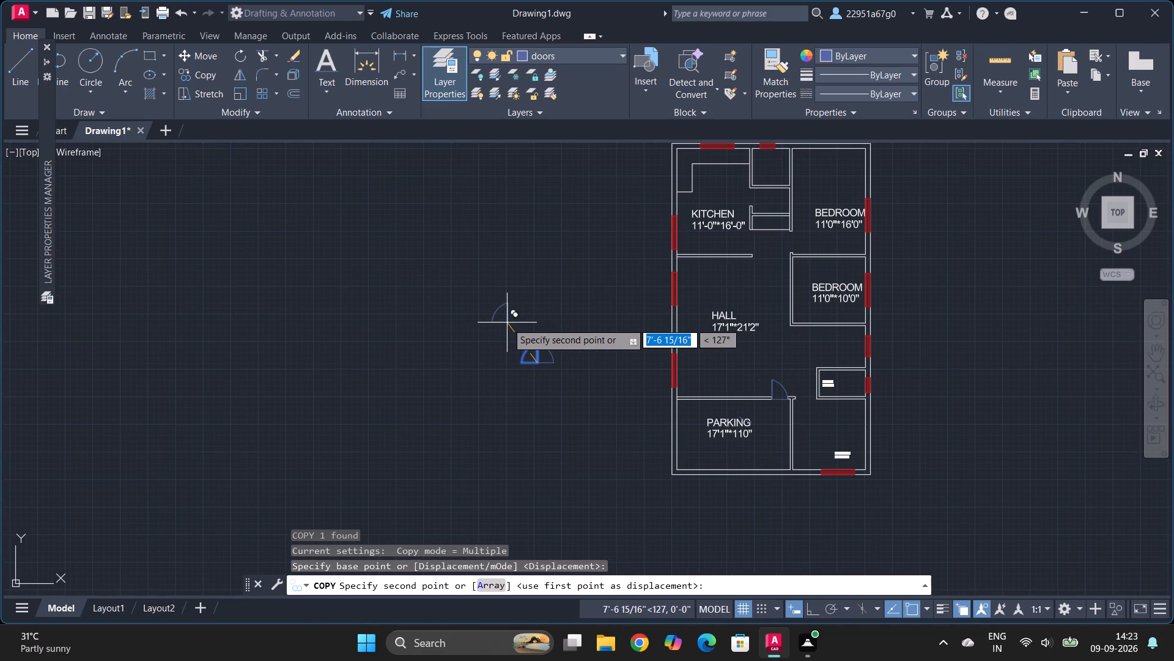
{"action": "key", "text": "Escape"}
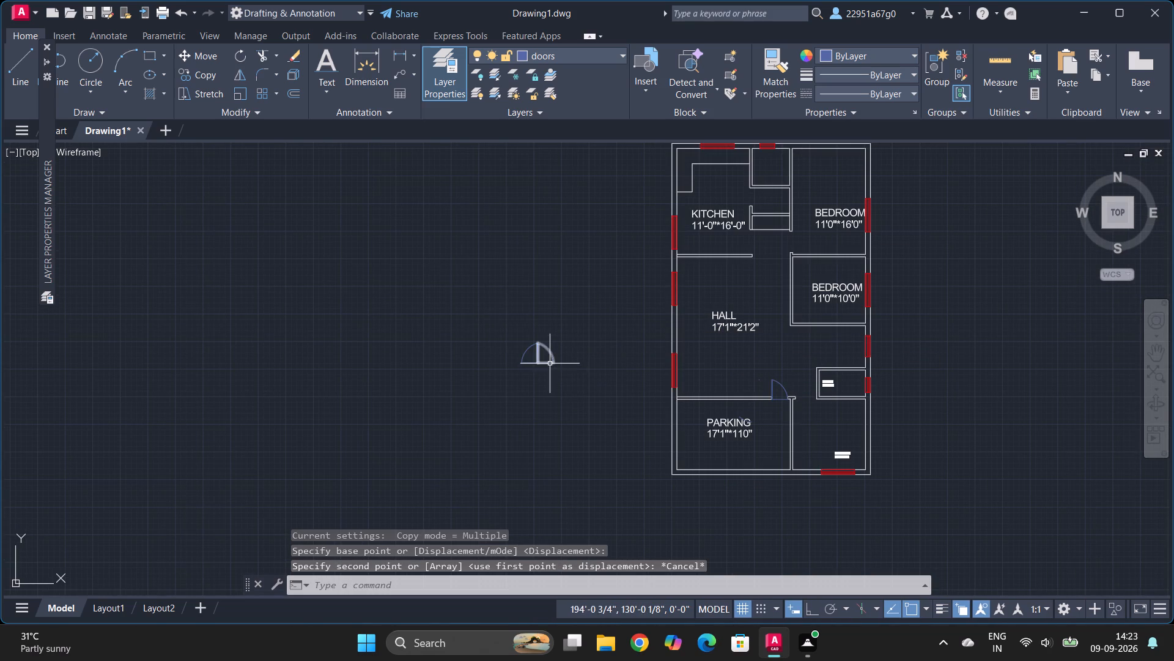
Mirror both spare door blocks downward about their shared horizontal base line, keeping the originals.
{"action": "scroll", "coordinate": [550, 364], "scroll_direction": "up", "scroll_amount": 5, "text": "ctrl"}
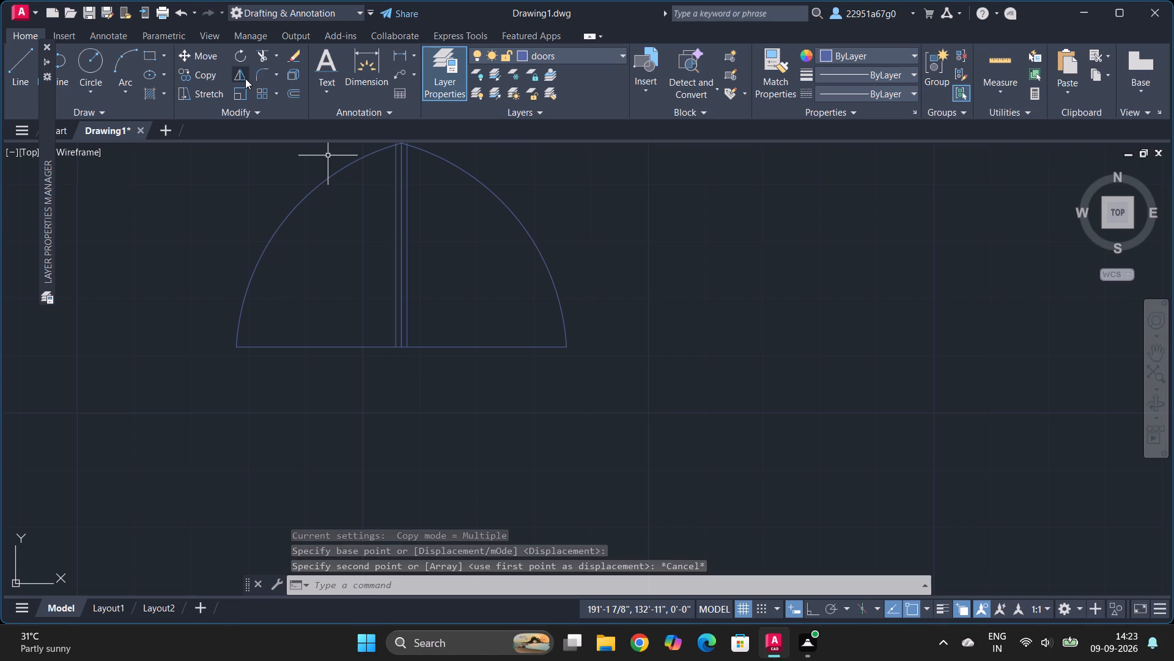
{"action": "left_click", "coordinate": [245, 78]}
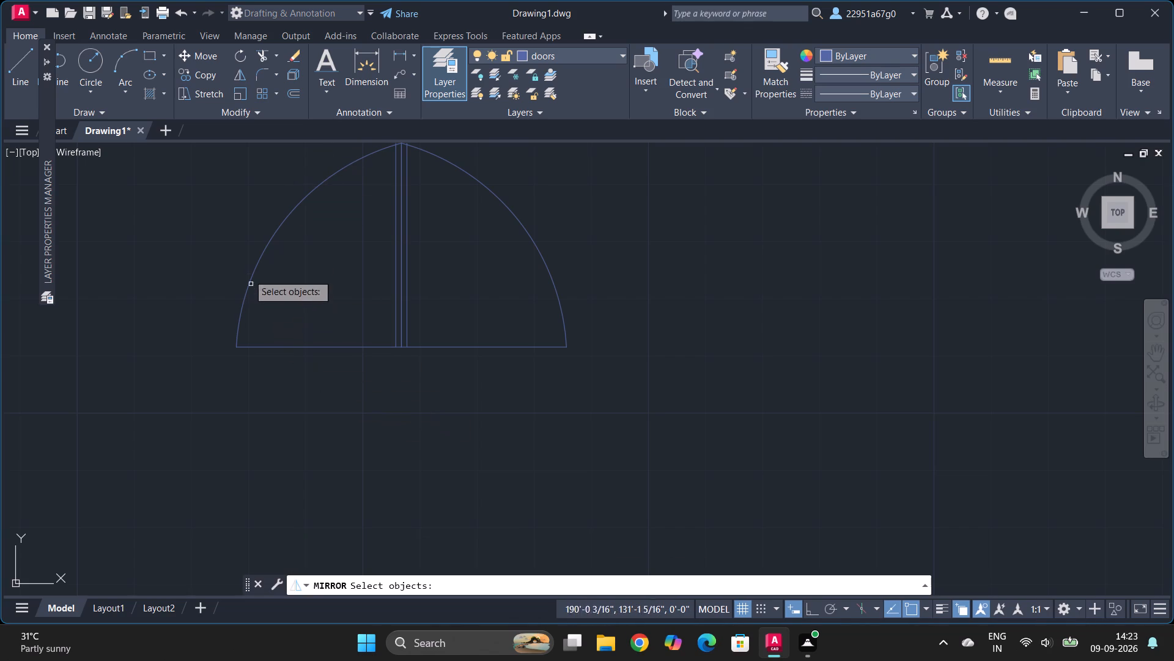
{"action": "scroll", "coordinate": [251, 226], "scroll_direction": "down", "scroll_amount": 2, "text": "ctrl"}
{"action": "left_click", "coordinate": [217, 168]}
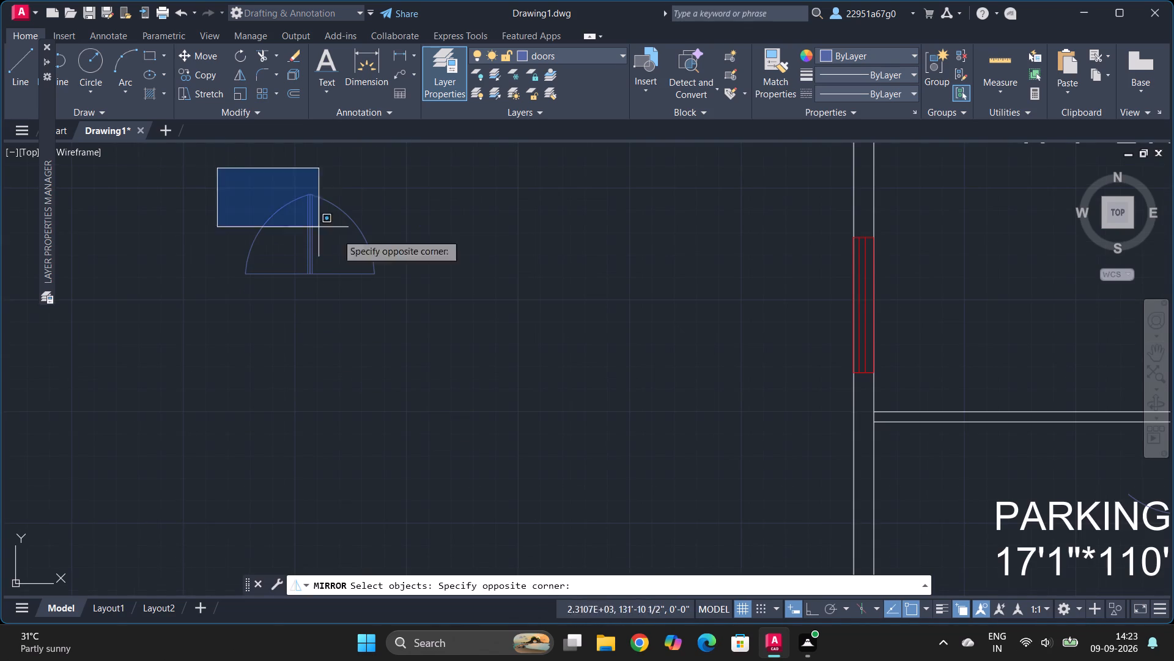
{"action": "left_click", "coordinate": [480, 322]}
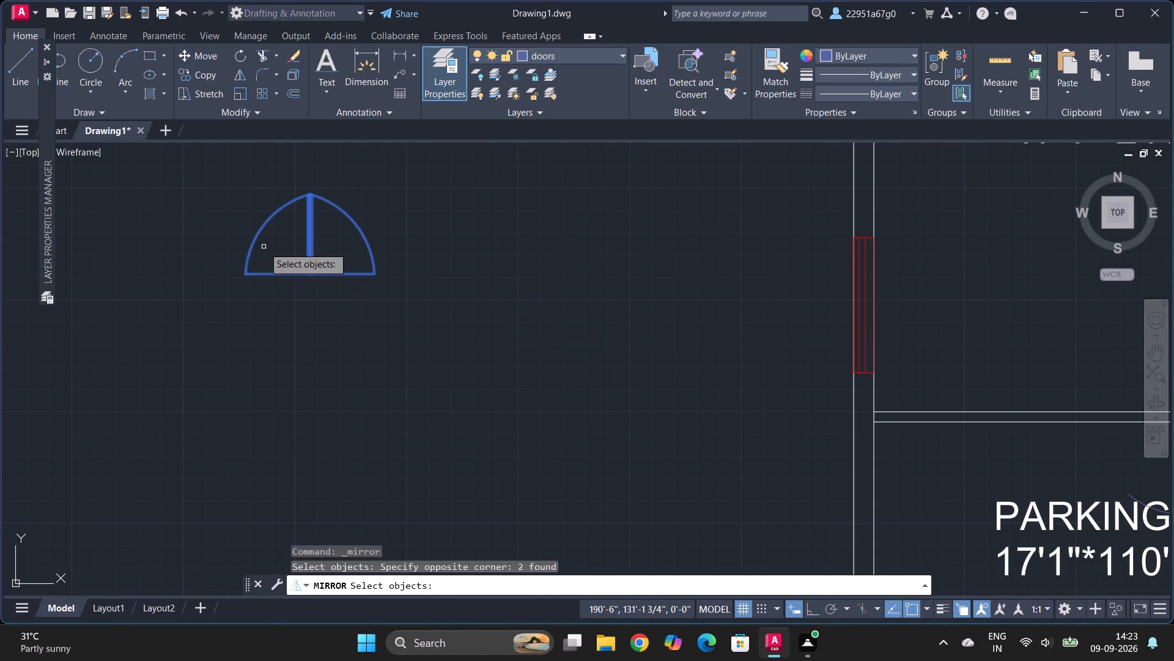
{"action": "key", "text": "Return"}
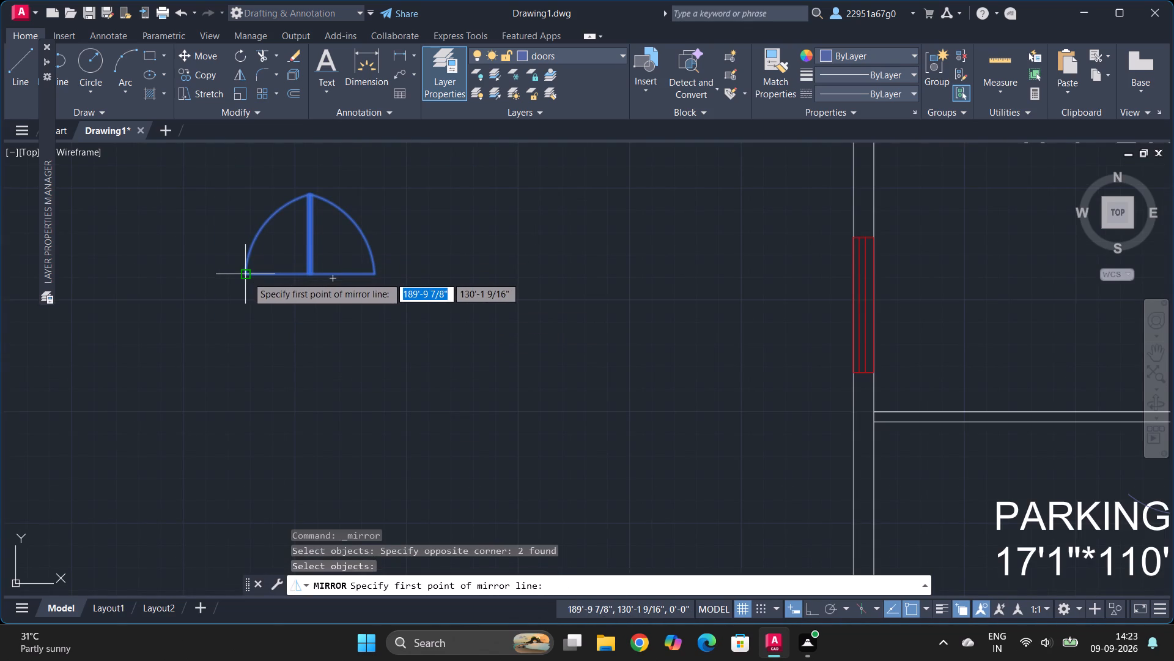
{"action": "left_click", "coordinate": [247, 276]}
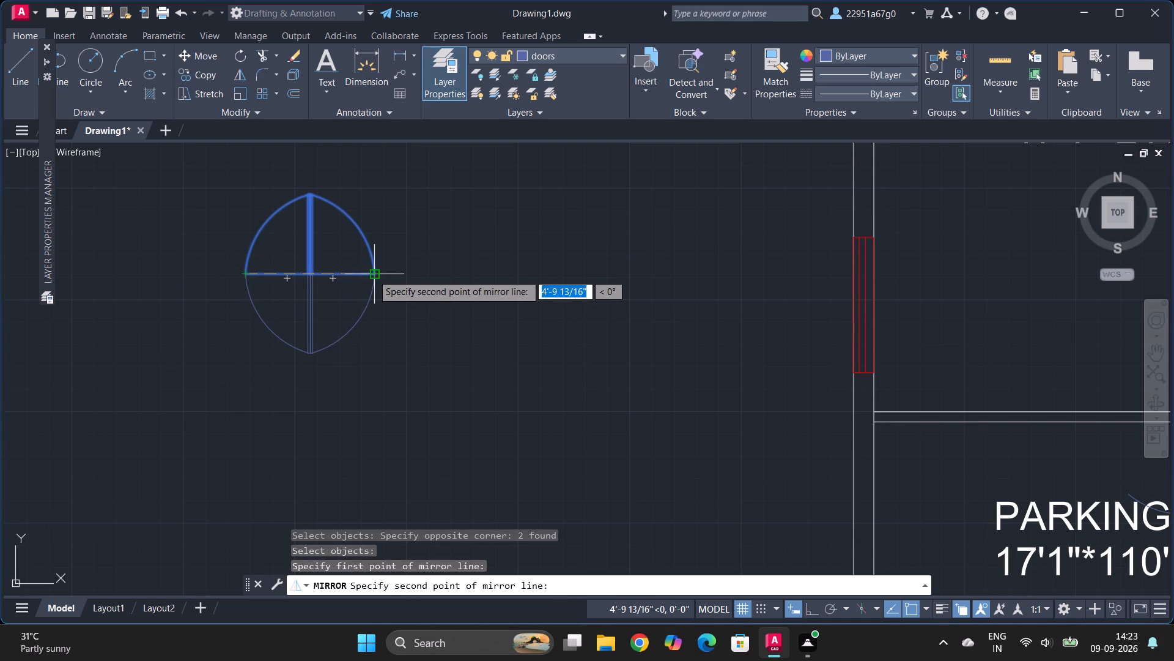
{"action": "left_click", "coordinate": [373, 274]}
{"action": "key", "text": "Return"}
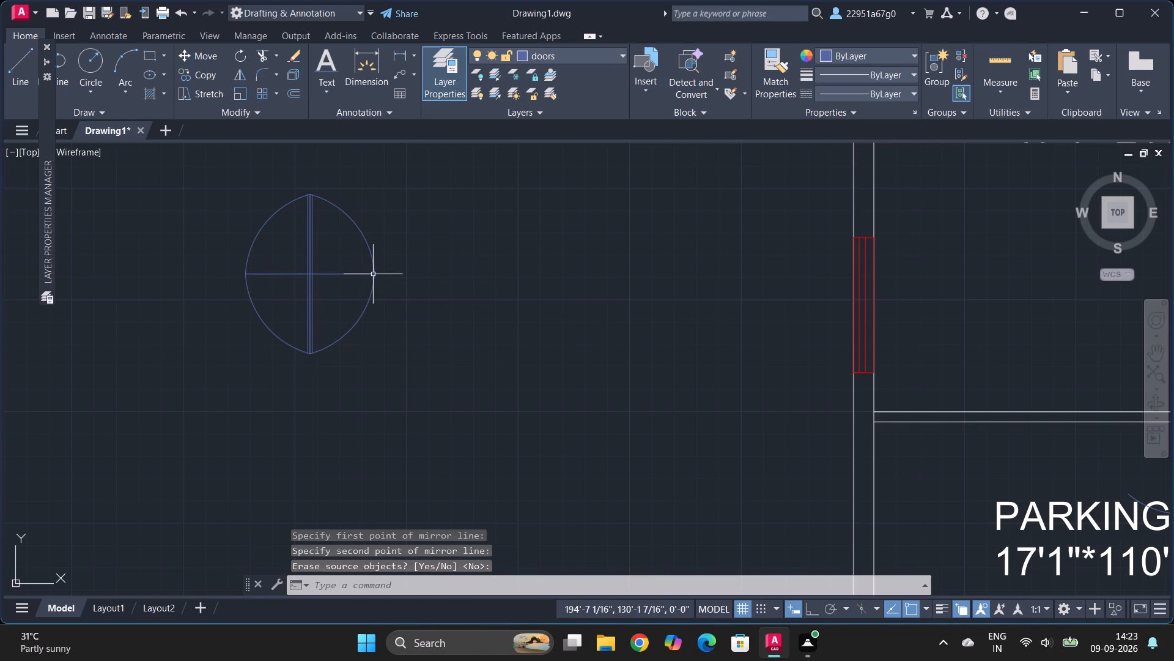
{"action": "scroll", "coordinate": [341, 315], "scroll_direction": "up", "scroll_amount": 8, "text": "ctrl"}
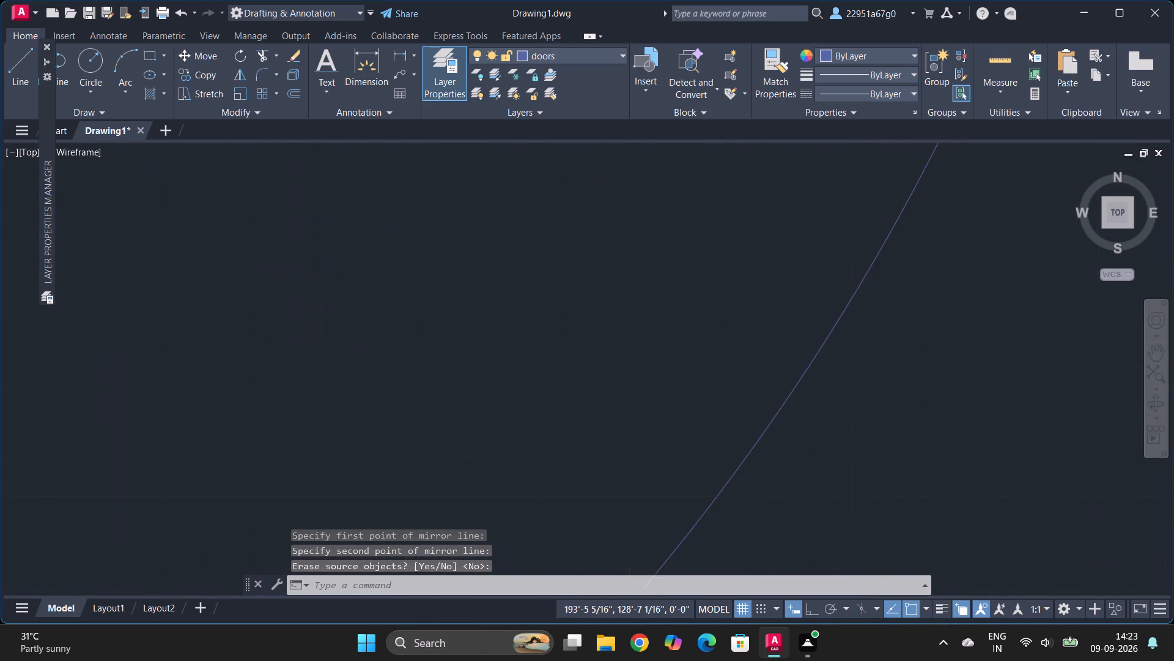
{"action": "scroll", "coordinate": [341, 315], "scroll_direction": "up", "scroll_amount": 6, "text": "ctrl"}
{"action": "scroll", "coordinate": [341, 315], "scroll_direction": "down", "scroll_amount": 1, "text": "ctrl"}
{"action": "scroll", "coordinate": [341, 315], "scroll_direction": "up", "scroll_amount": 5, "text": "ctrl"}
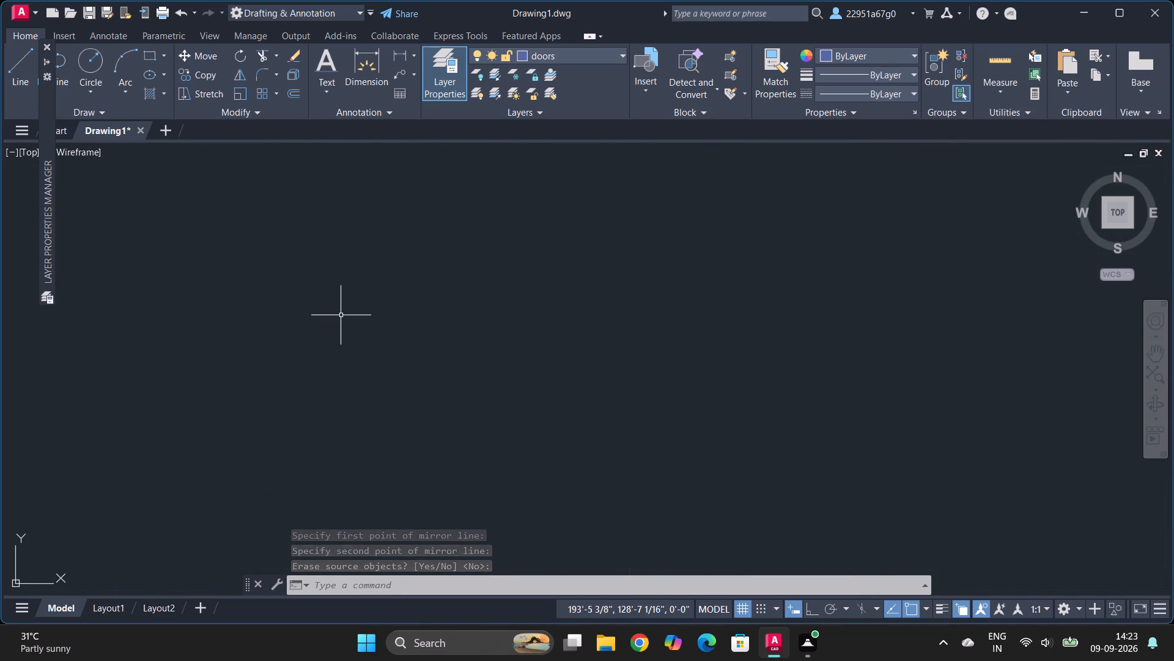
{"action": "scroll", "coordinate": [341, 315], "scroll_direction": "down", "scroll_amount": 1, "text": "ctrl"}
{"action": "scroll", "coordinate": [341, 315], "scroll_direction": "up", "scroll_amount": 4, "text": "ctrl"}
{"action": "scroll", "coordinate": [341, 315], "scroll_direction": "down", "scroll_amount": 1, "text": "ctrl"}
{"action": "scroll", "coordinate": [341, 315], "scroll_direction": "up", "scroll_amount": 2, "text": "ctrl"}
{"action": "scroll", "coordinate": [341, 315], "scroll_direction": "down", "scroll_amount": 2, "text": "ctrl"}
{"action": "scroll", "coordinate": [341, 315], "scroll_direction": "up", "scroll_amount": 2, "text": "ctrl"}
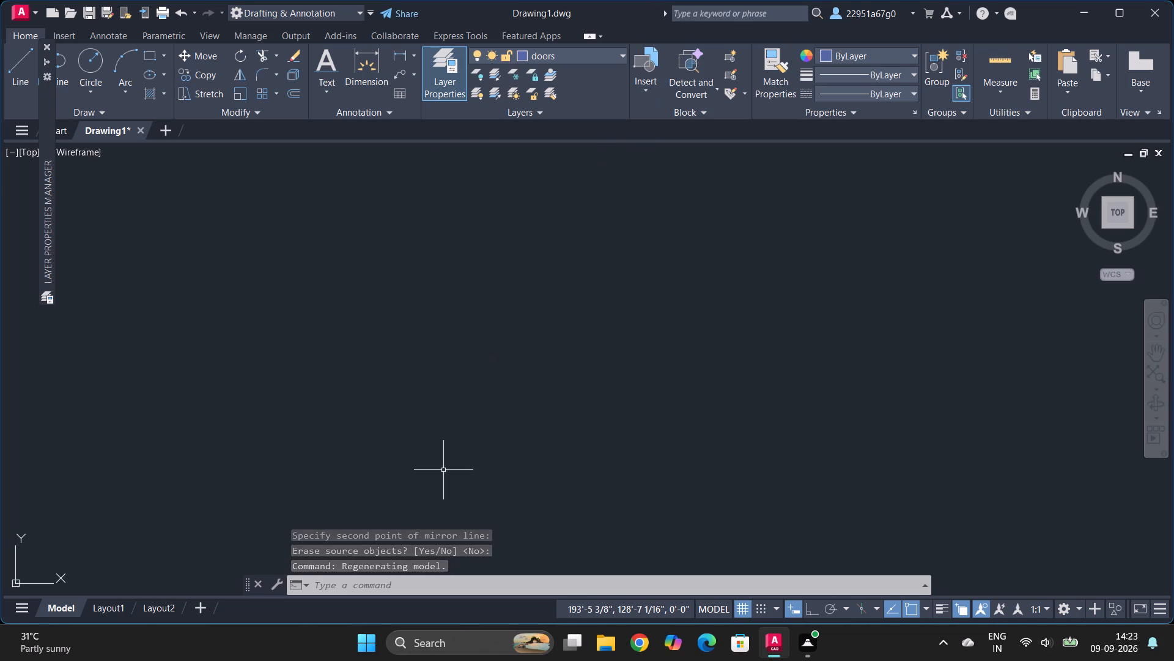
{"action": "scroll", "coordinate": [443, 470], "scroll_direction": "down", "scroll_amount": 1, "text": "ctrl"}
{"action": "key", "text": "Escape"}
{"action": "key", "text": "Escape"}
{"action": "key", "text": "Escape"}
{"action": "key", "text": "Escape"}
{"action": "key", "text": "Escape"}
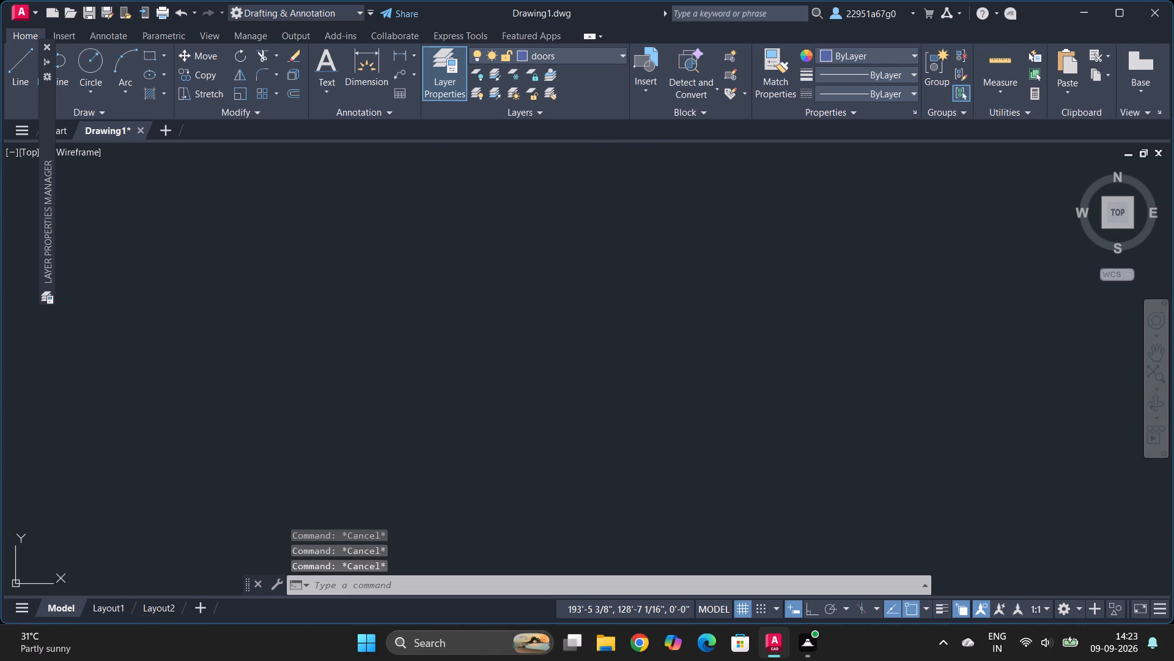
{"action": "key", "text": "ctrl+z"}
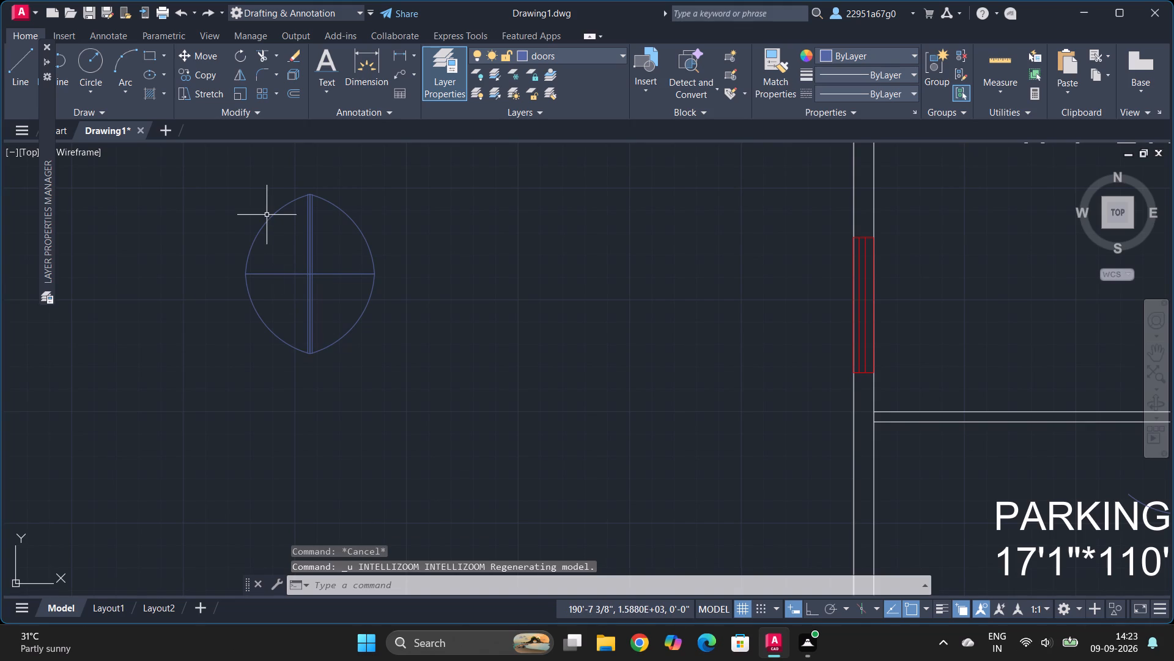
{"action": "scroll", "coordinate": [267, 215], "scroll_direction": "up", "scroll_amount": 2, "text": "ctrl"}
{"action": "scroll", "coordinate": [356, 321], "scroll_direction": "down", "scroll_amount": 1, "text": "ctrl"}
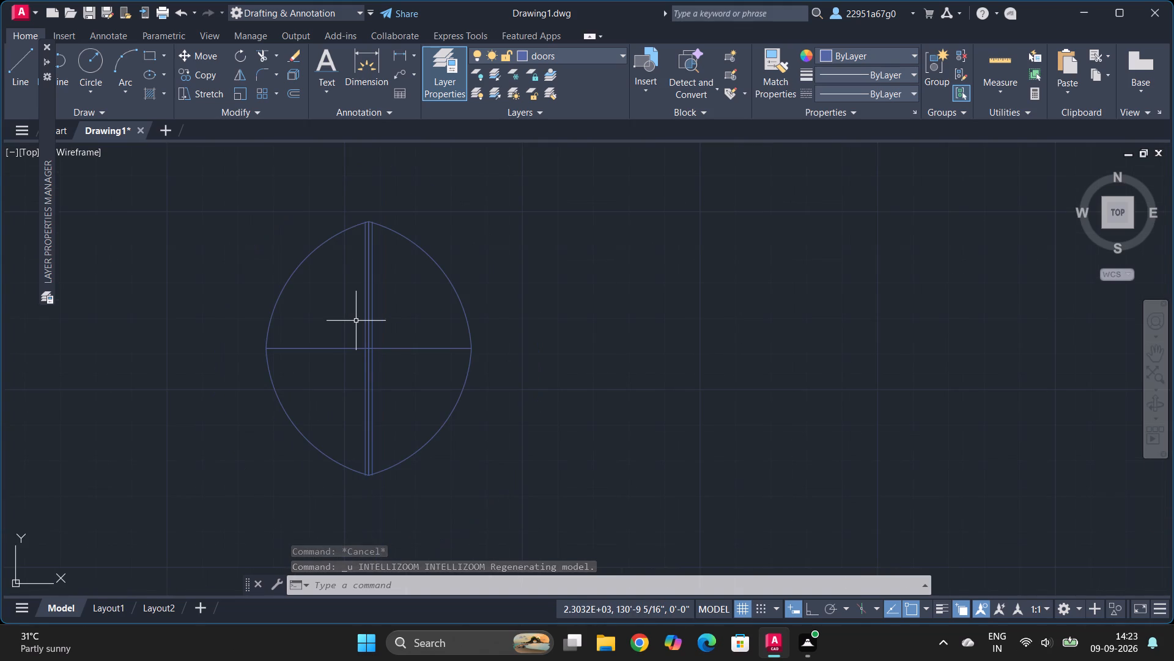
Copy the lower-right spare door block from its hinge corner to the wall-end corner at the lower bedroom's opening beside the parking.
{"action": "left_click", "coordinate": [421, 444]}
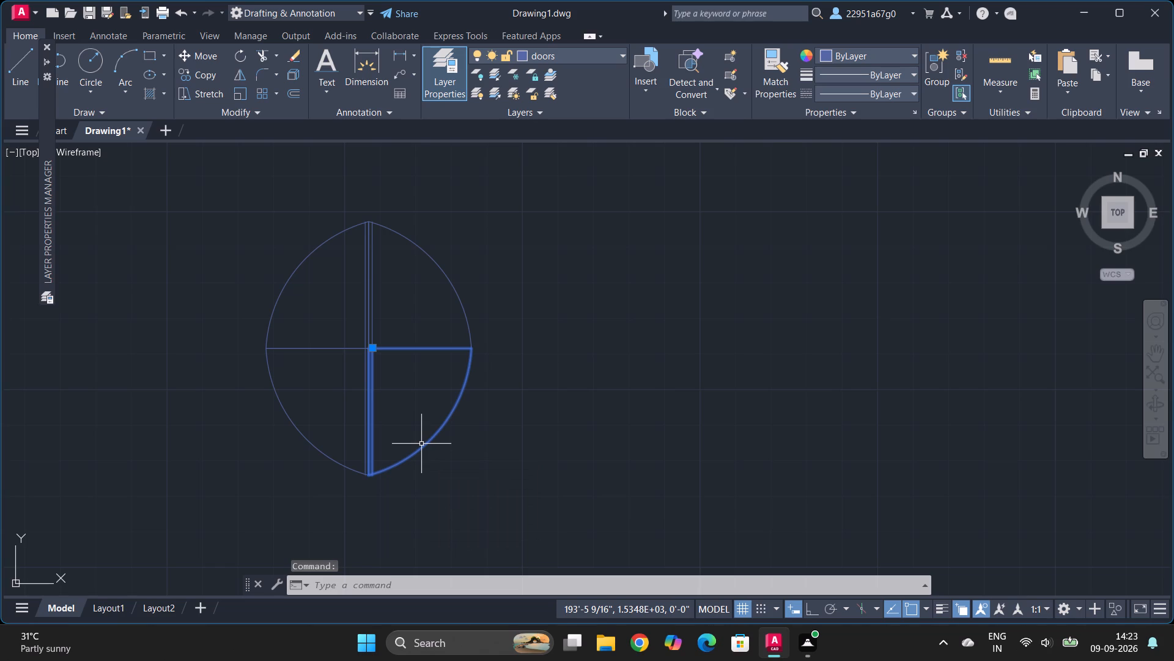
{"action": "type", "text": "co"}
{"action": "key", "text": "Return"}
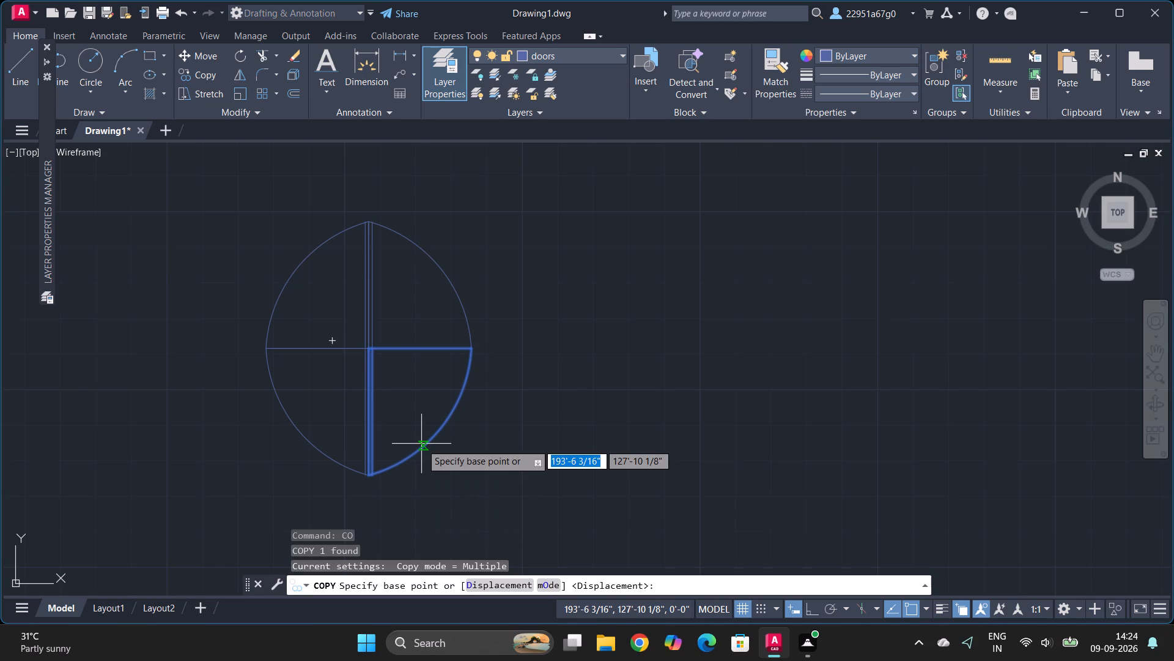
{"action": "left_click", "coordinate": [369, 349]}
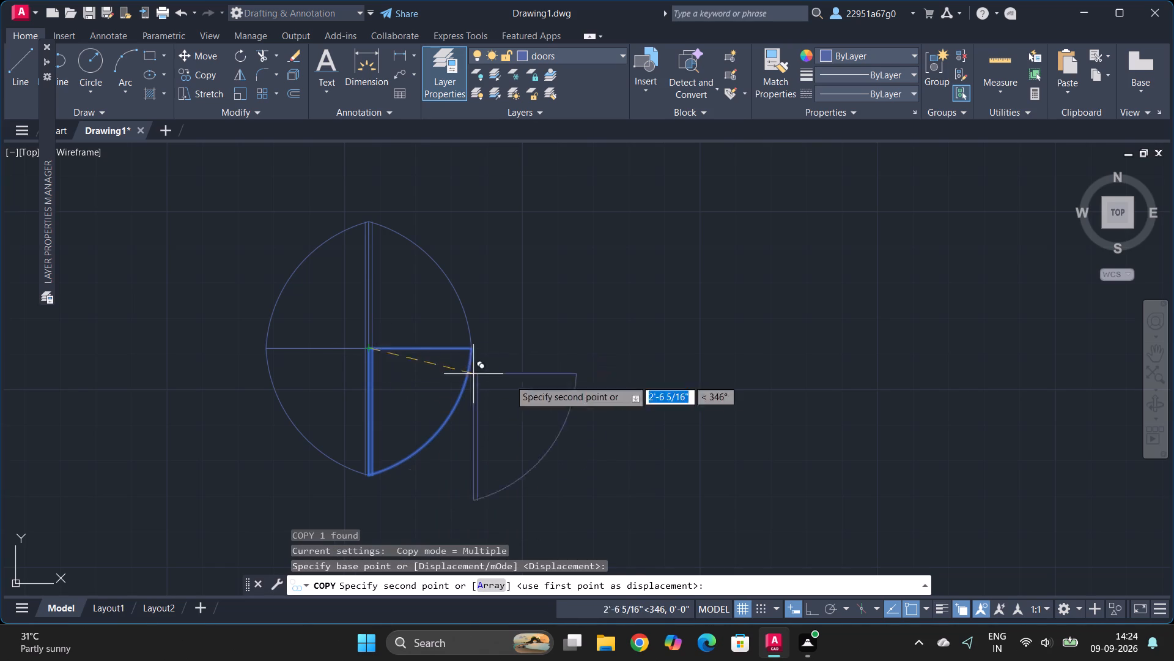
{"action": "scroll", "coordinate": [673, 377], "scroll_direction": "down", "scroll_amount": 4, "text": "ctrl"}
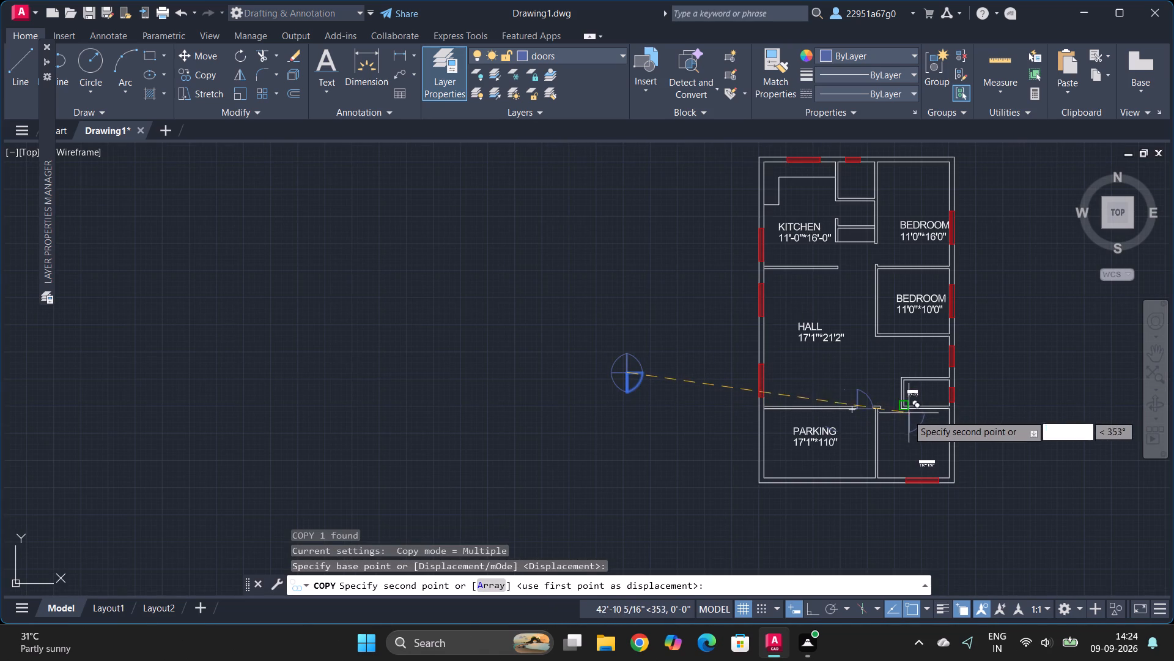
{"action": "scroll", "coordinate": [903, 415], "scroll_direction": "up", "scroll_amount": 6, "text": "ctrl"}
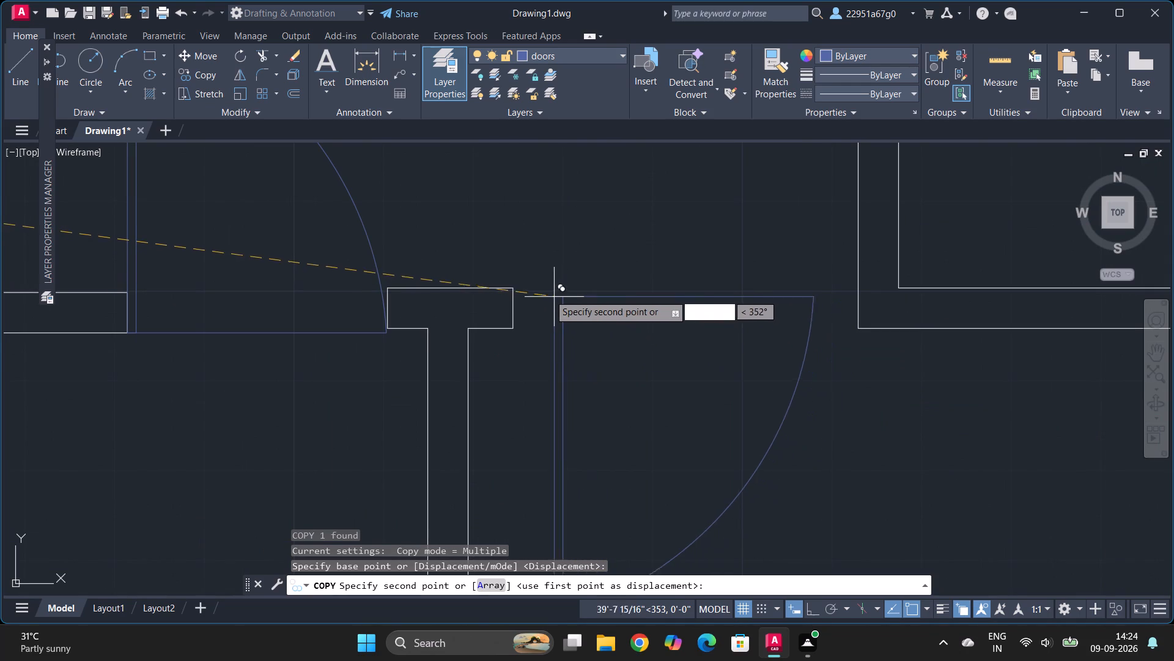
{"action": "left_click", "coordinate": [515, 290]}
{"action": "key", "text": "Escape"}
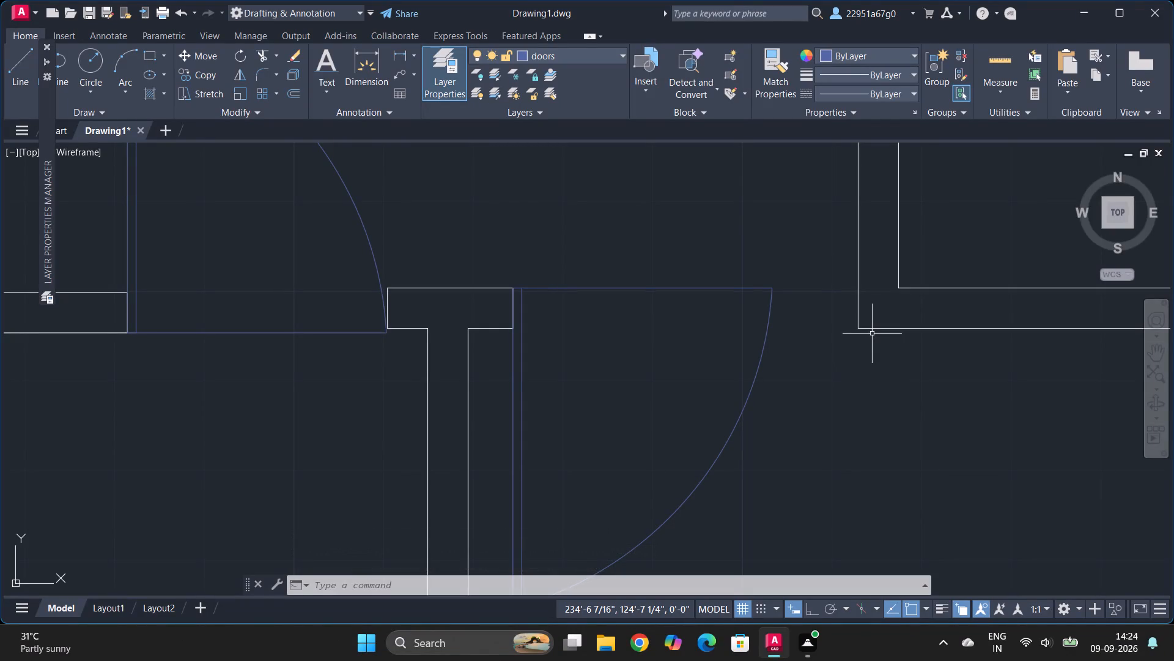
Extend both lines of the wall below the toilet to the swing arc of the lower bedroom's door.
{"action": "type", "text": "ex"}
{"action": "key", "text": "Return"}
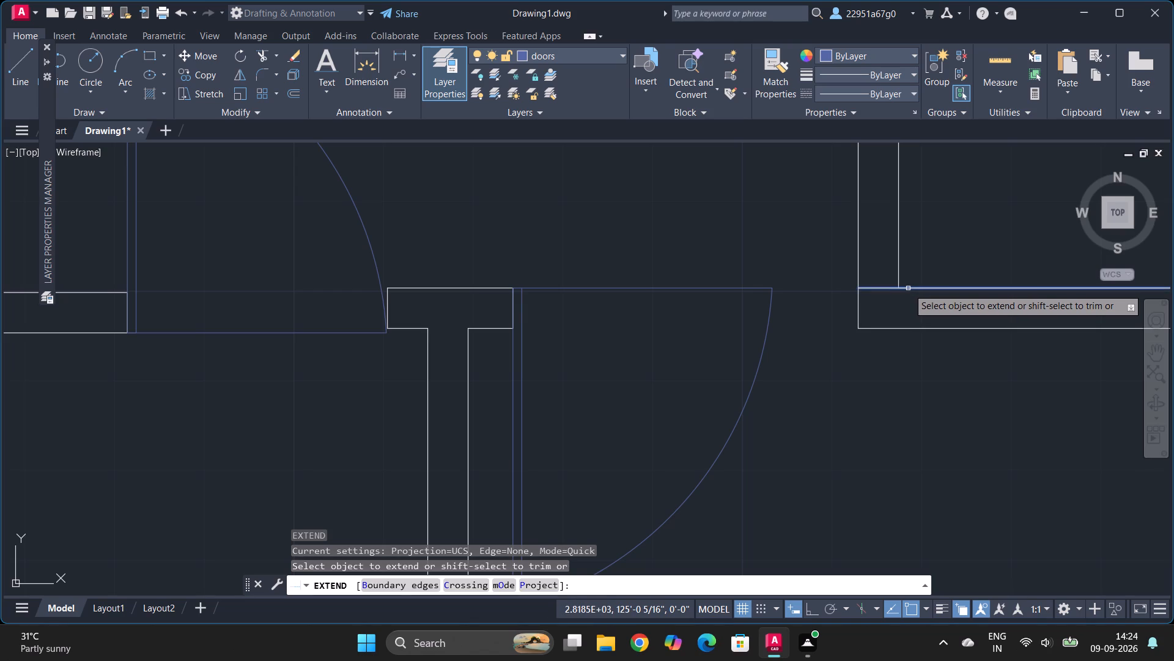
{"action": "left_click", "coordinate": [908, 288]}
{"action": "left_click", "coordinate": [882, 288]}
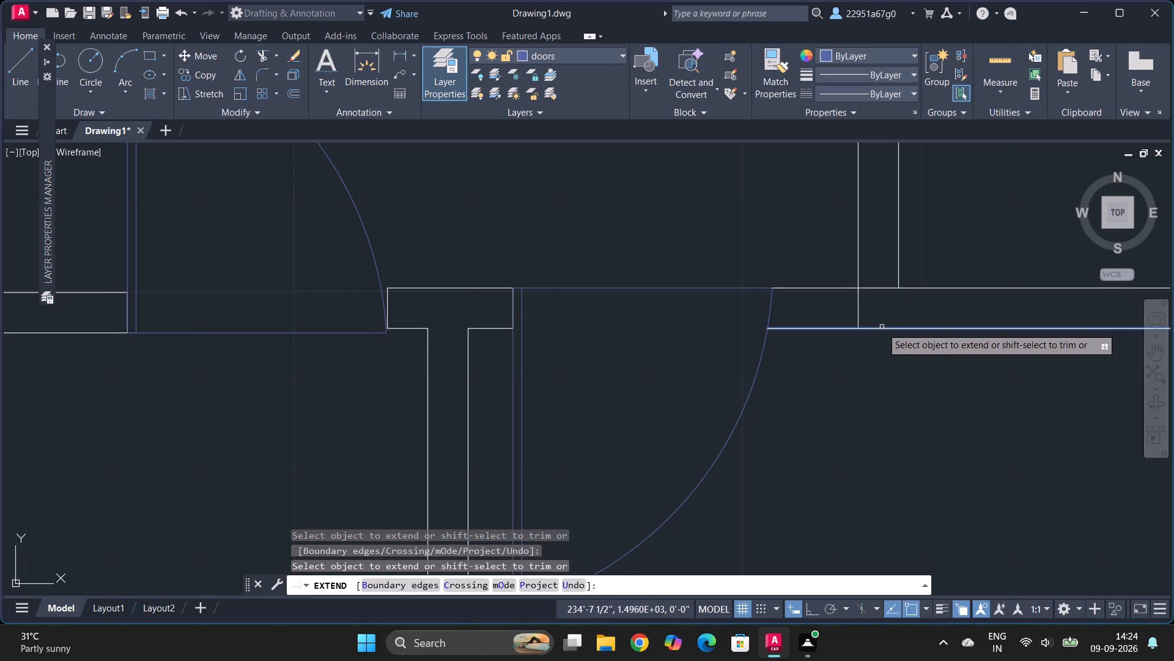
{"action": "left_click", "coordinate": [883, 330]}
{"action": "key", "text": "Escape"}
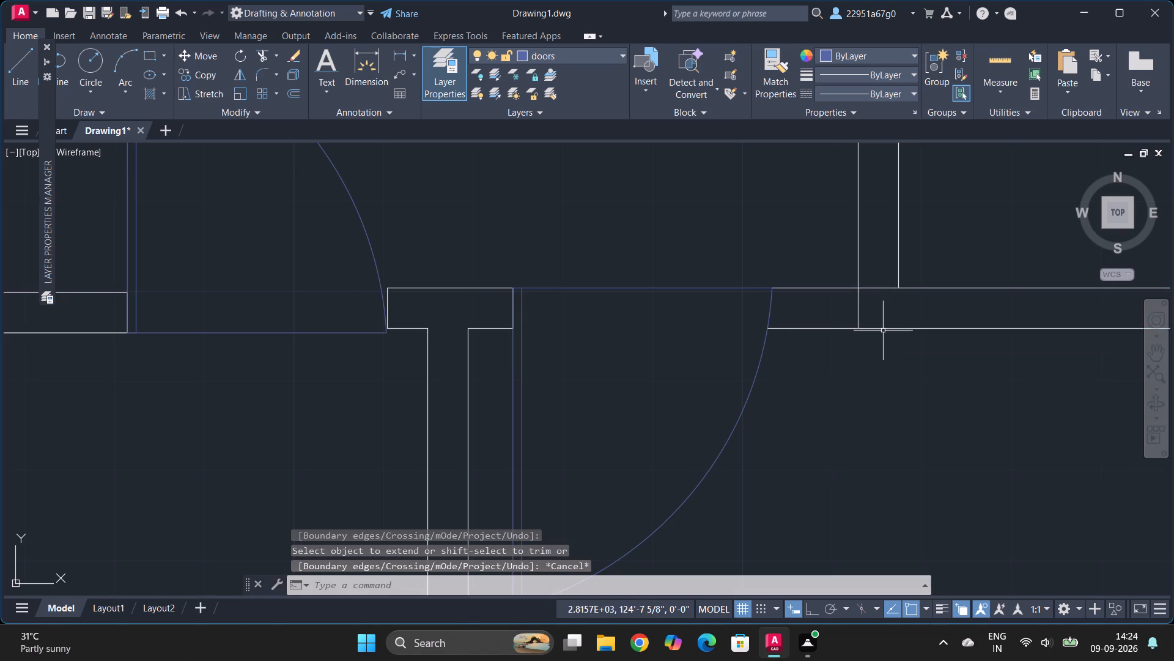
Trim the leftover wall-end line crossing the extended wall at the toilet's lower corner.
{"action": "type", "text": "tr"}
{"action": "key", "text": "Return"}
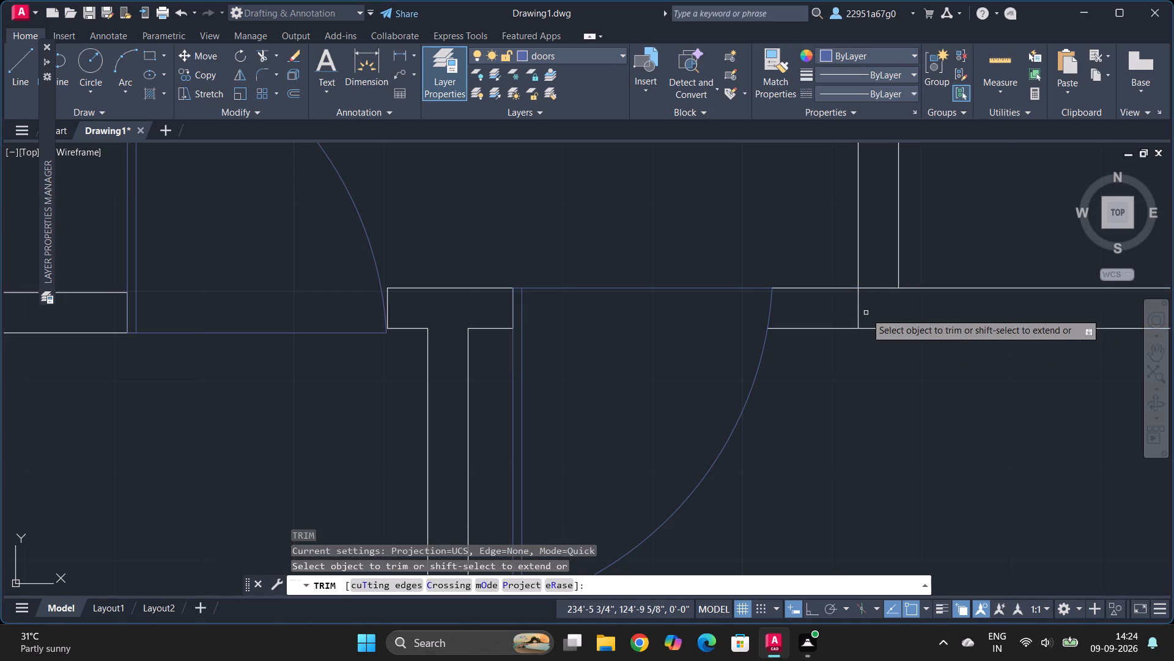
{"action": "left_click", "coordinate": [880, 266]}
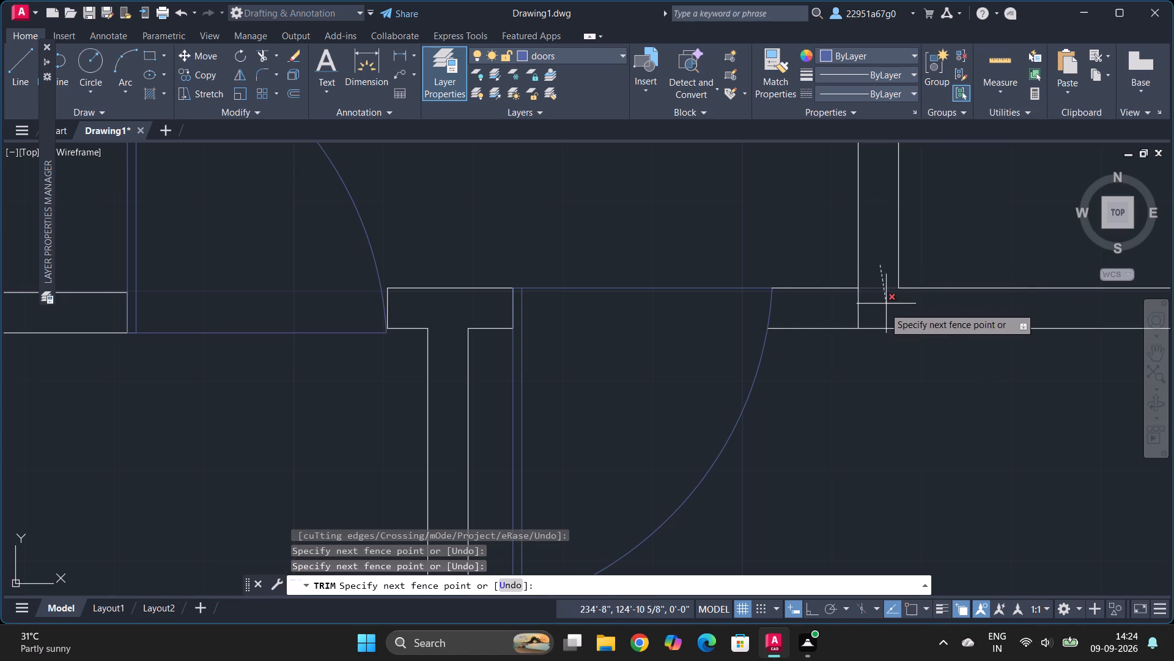
{"action": "left_click", "coordinate": [847, 314]}
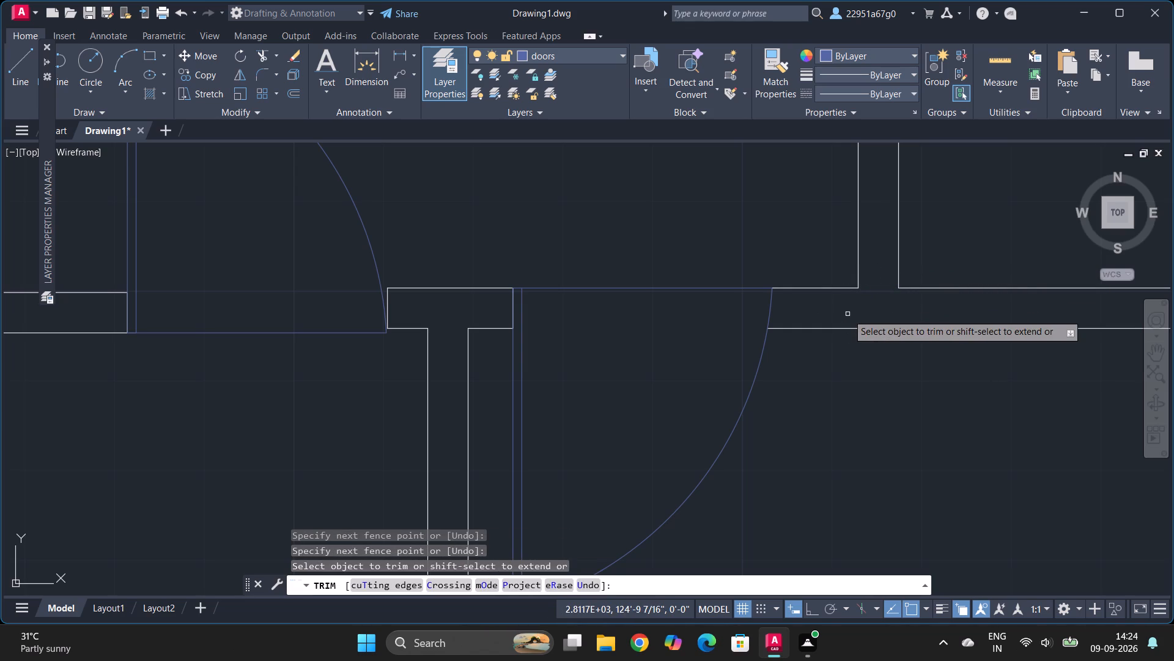
{"action": "key", "text": "Escape"}
Rotate the lower-right spare door block about 90° counterclockwise around the shared hinge point of the spare doors.
{"action": "scroll", "coordinate": [992, 362], "scroll_direction": "down", "scroll_amount": 5, "text": "ctrl"}
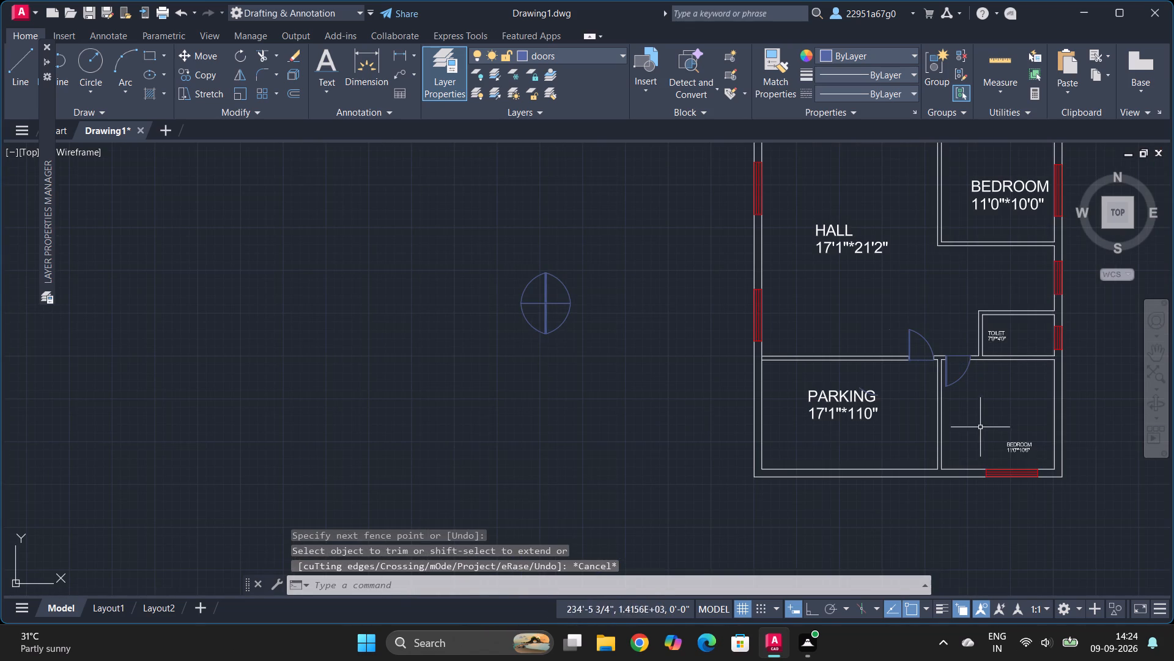
{"action": "scroll", "coordinate": [979, 431], "scroll_direction": "down", "scroll_amount": 2, "text": "ctrl"}
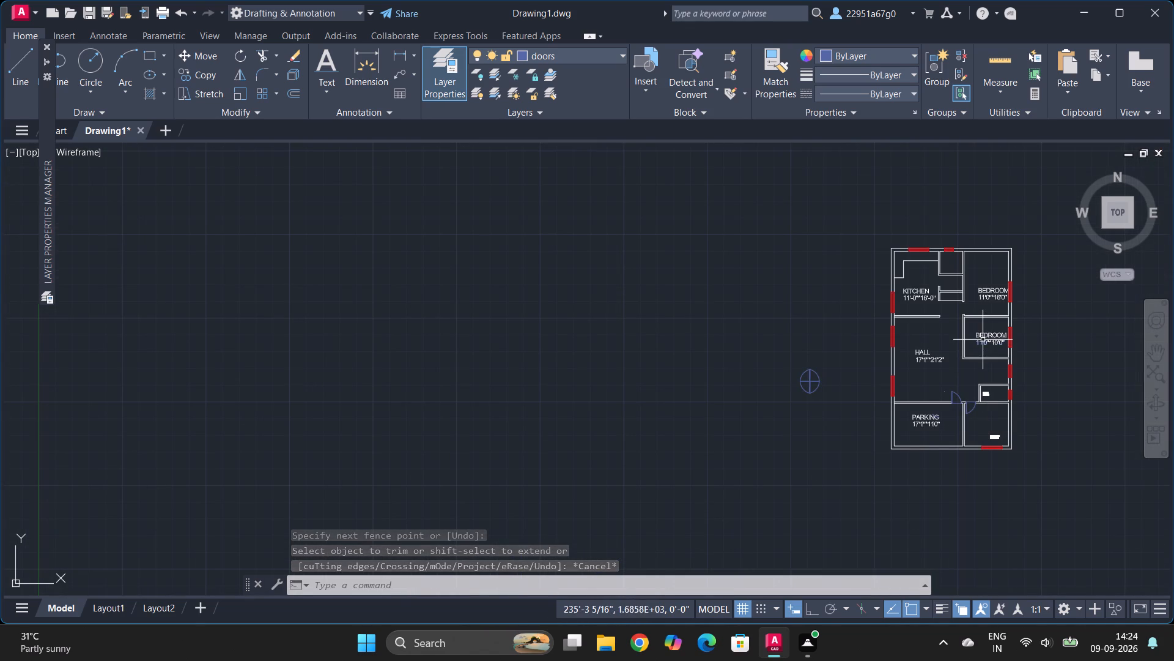
{"action": "scroll", "coordinate": [983, 339], "scroll_direction": "up", "scroll_amount": 2, "text": "ctrl"}
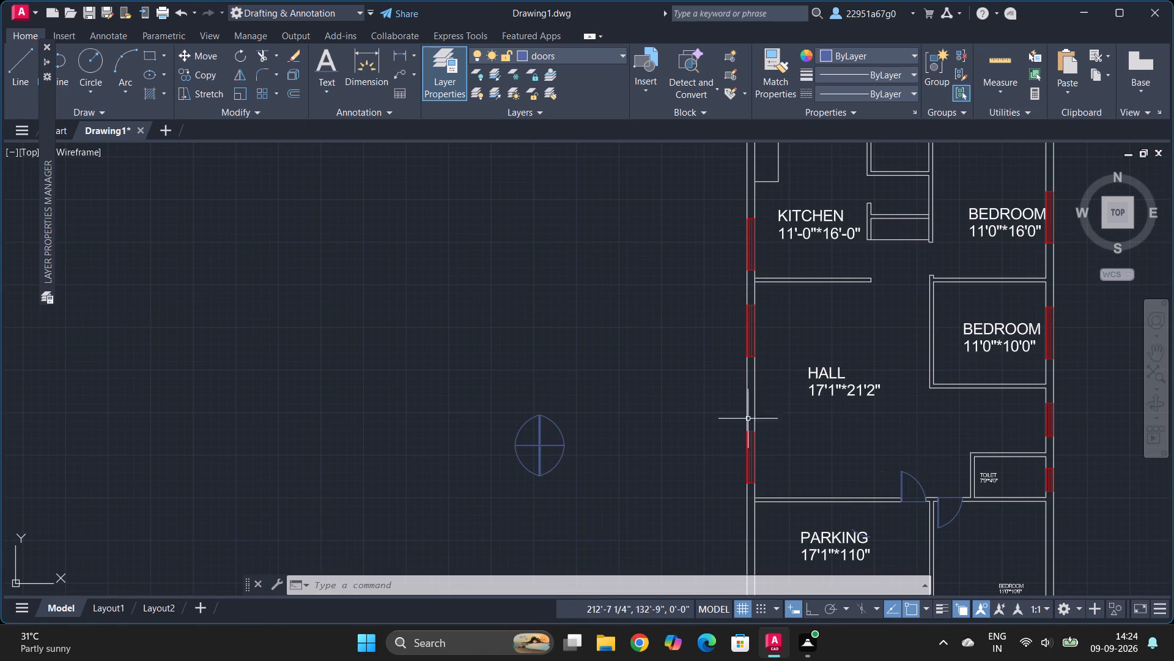
{"action": "left_click", "coordinate": [553, 419]}
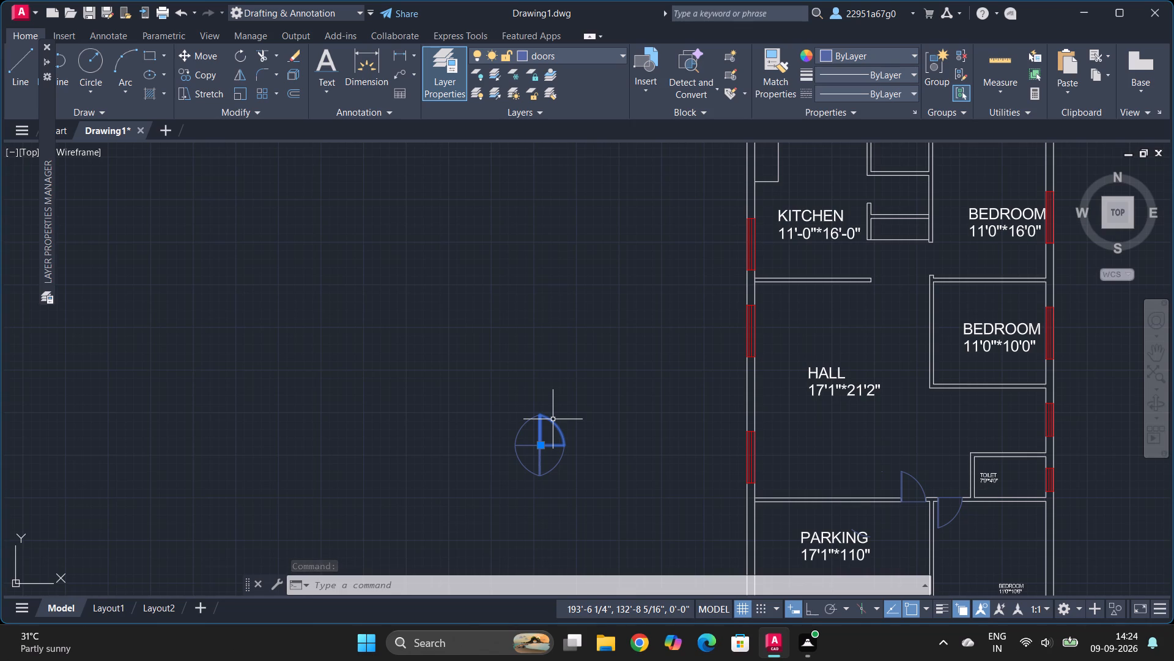
{"action": "key", "text": "Escape"}
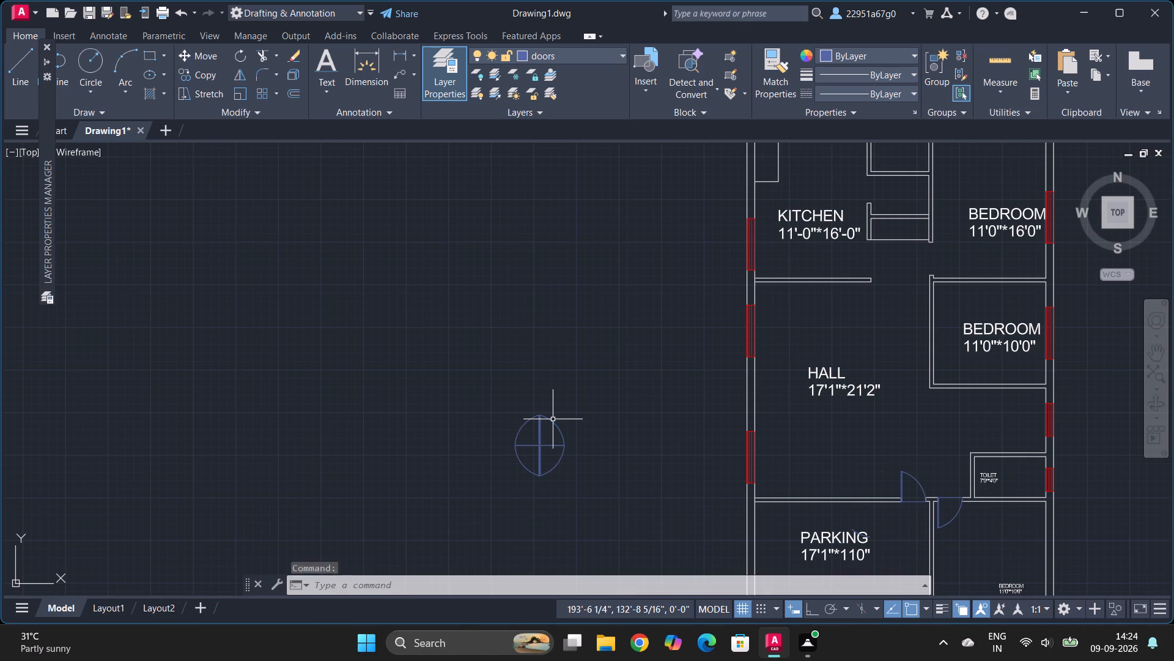
{"action": "scroll", "coordinate": [553, 419], "scroll_direction": "up", "scroll_amount": 1, "text": "ctrl"}
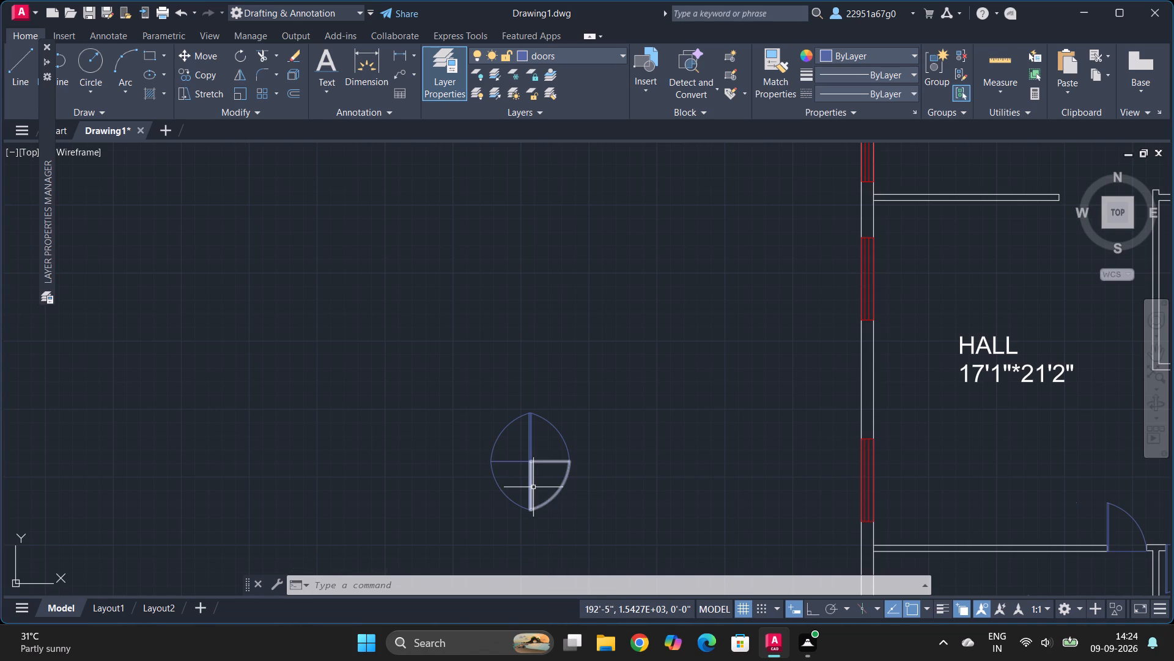
{"action": "left_click", "coordinate": [533, 487]}
{"action": "left_click", "coordinate": [533, 487]}
{"action": "key", "text": "r"}
{"action": "key", "text": "p"}
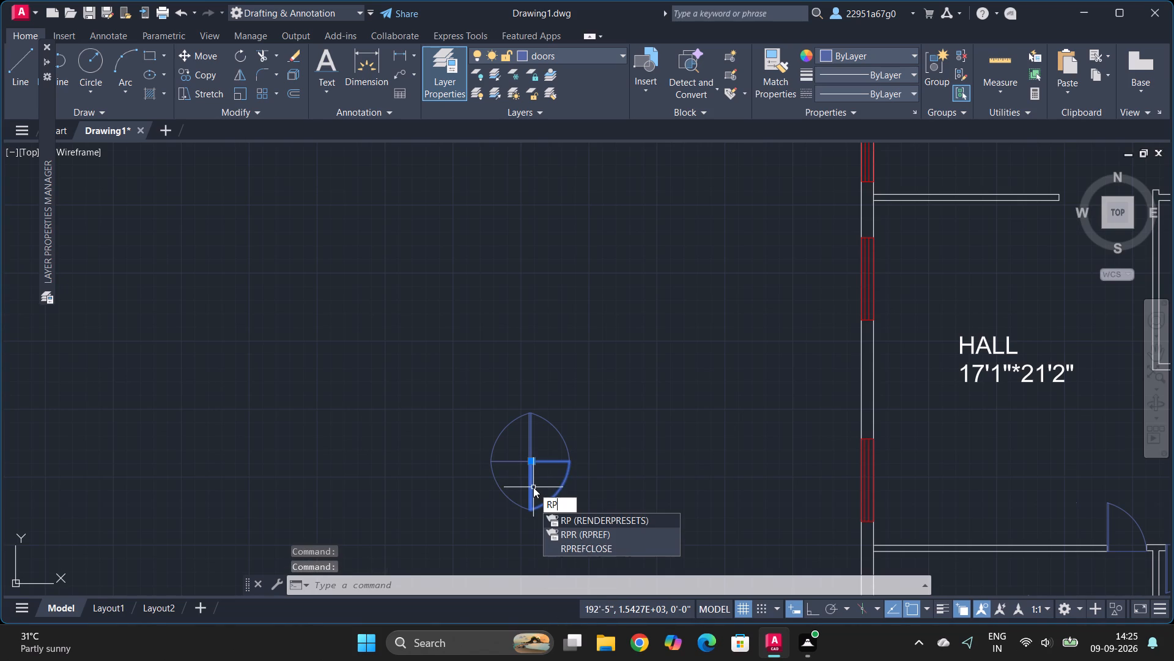
{"action": "key", "text": "BackSpace"}
{"action": "type", "text": "ot"}
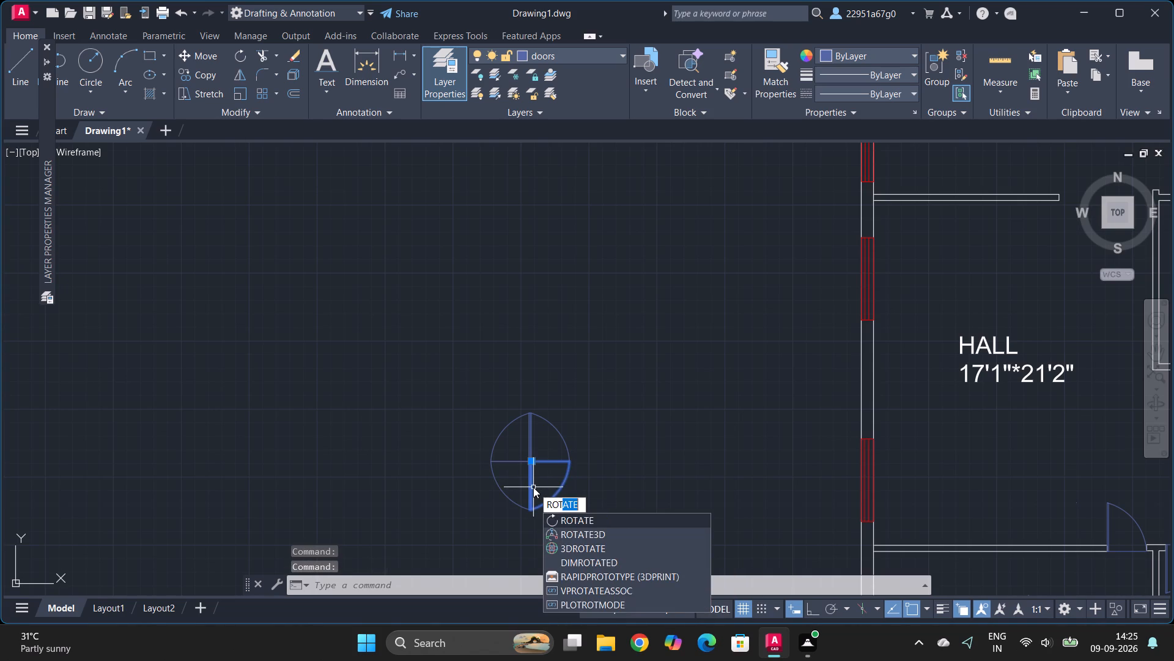
{"action": "key", "text": "Return"}
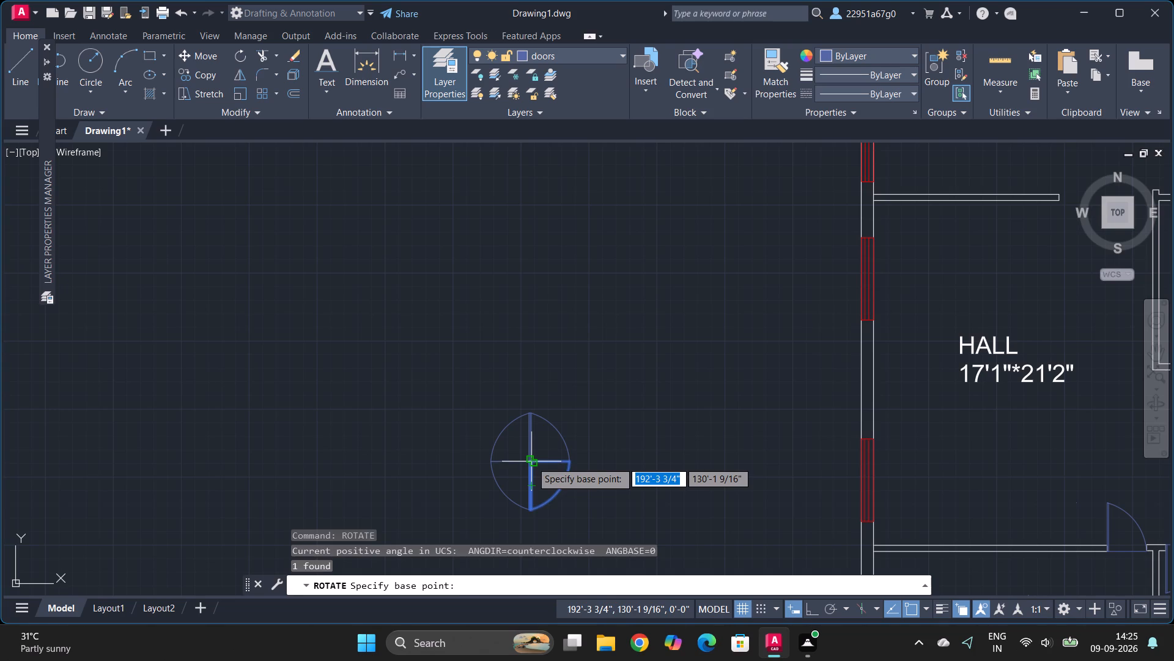
{"action": "left_click", "coordinate": [531, 461]}
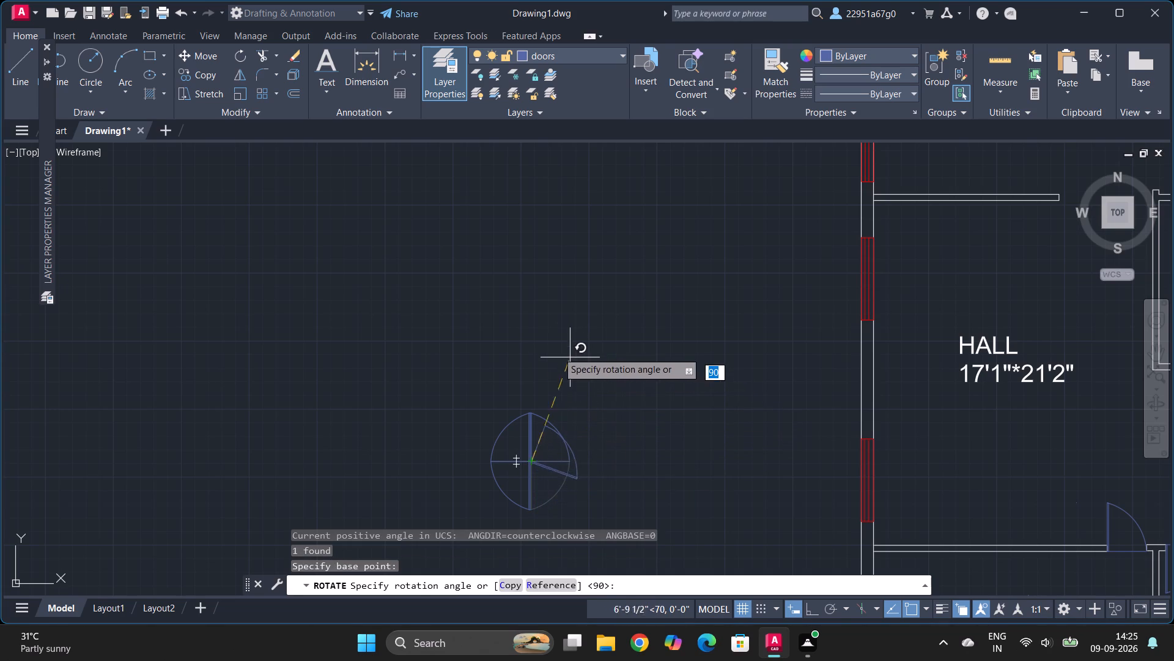
{"action": "left_click", "coordinate": [527, 330]}
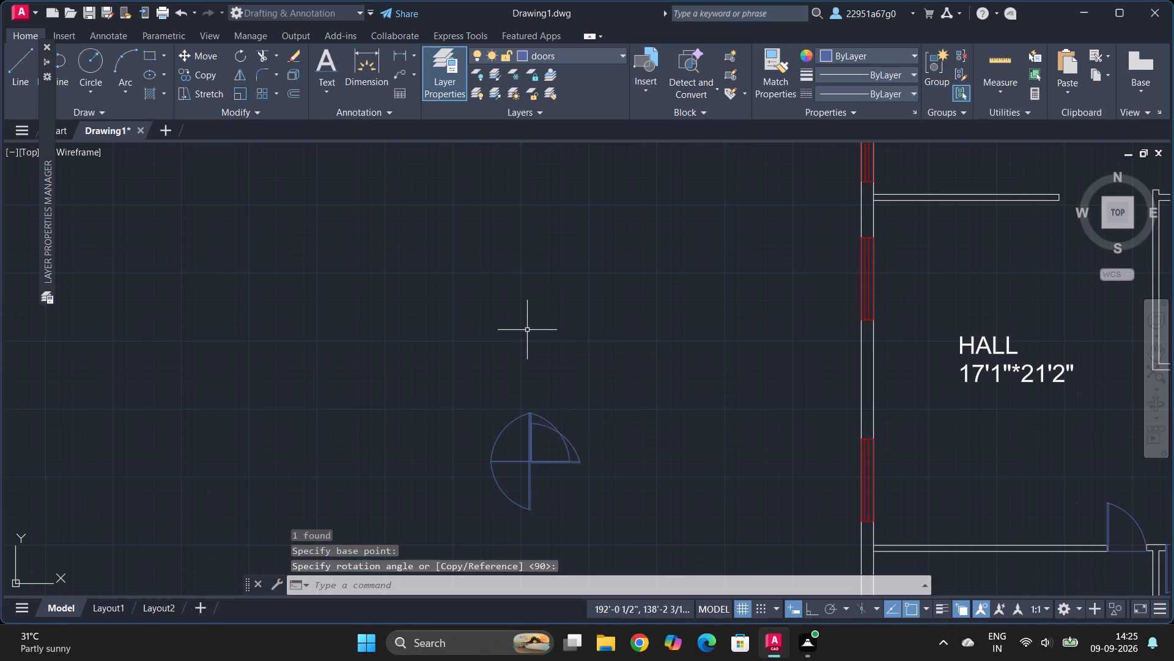
{"action": "key", "text": "Escape"}
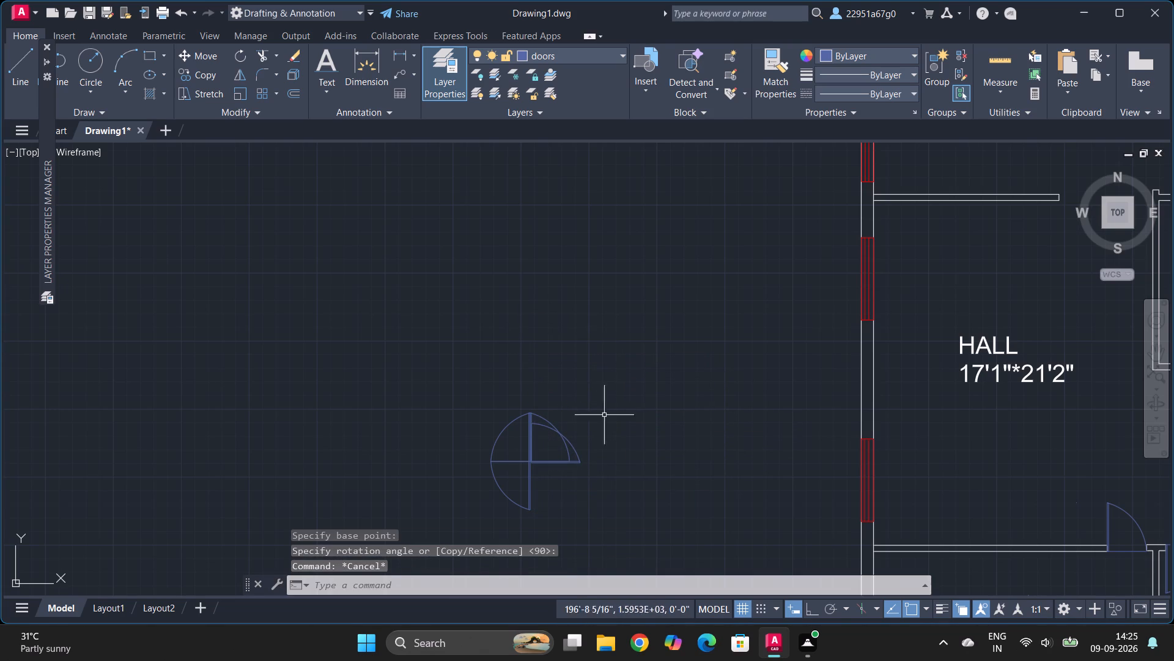
Copy the rotated spare door by its leaf's free end to the lower hall-side corner of the 11'0"*10'0" bedroom.
{"action": "left_click", "coordinate": [580, 460]}
{"action": "type", "text": "co"}
{"action": "key", "text": "Return"}
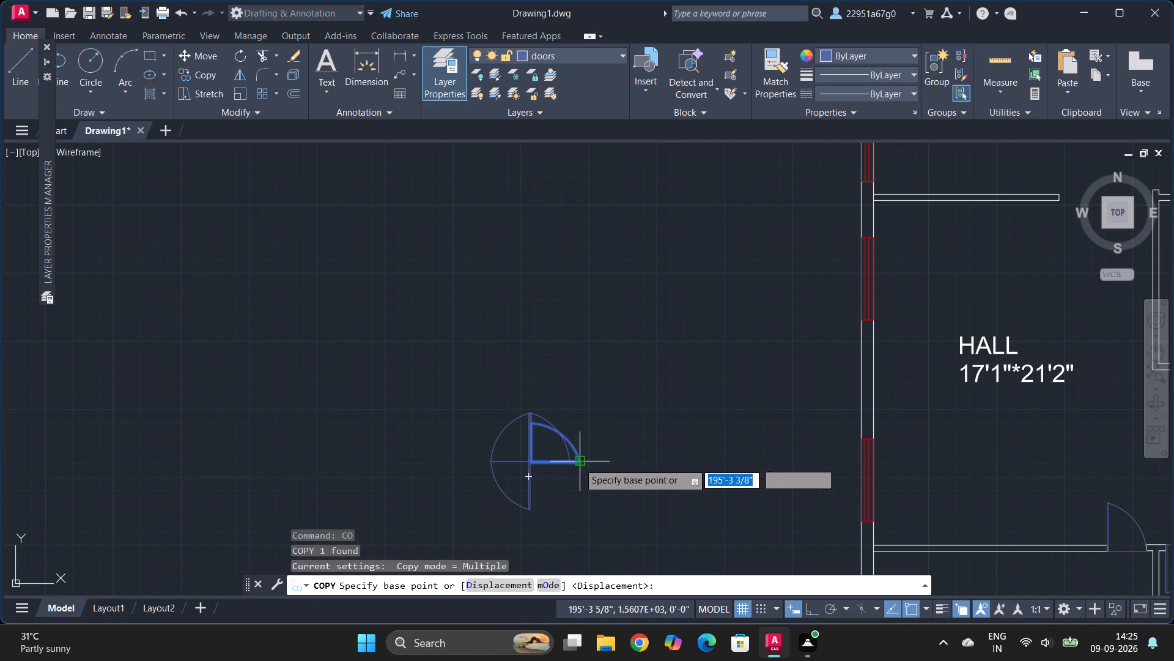
{"action": "left_click", "coordinate": [578, 462]}
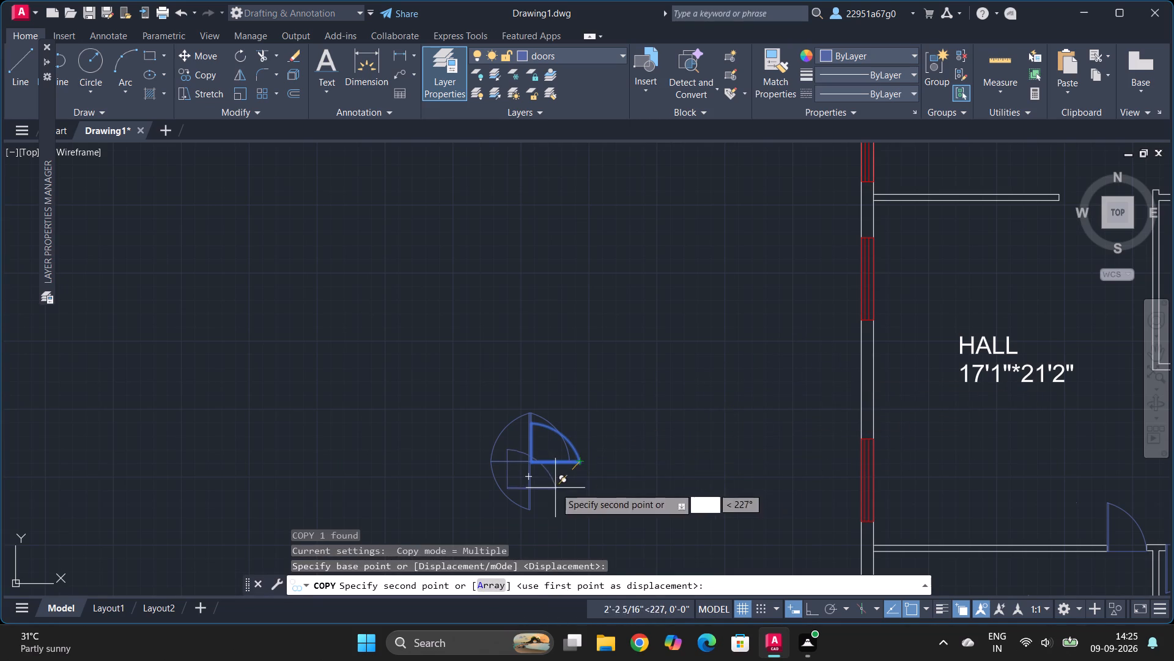
{"action": "scroll", "coordinate": [849, 353], "scroll_direction": "down", "scroll_amount": 4, "text": "ctrl"}
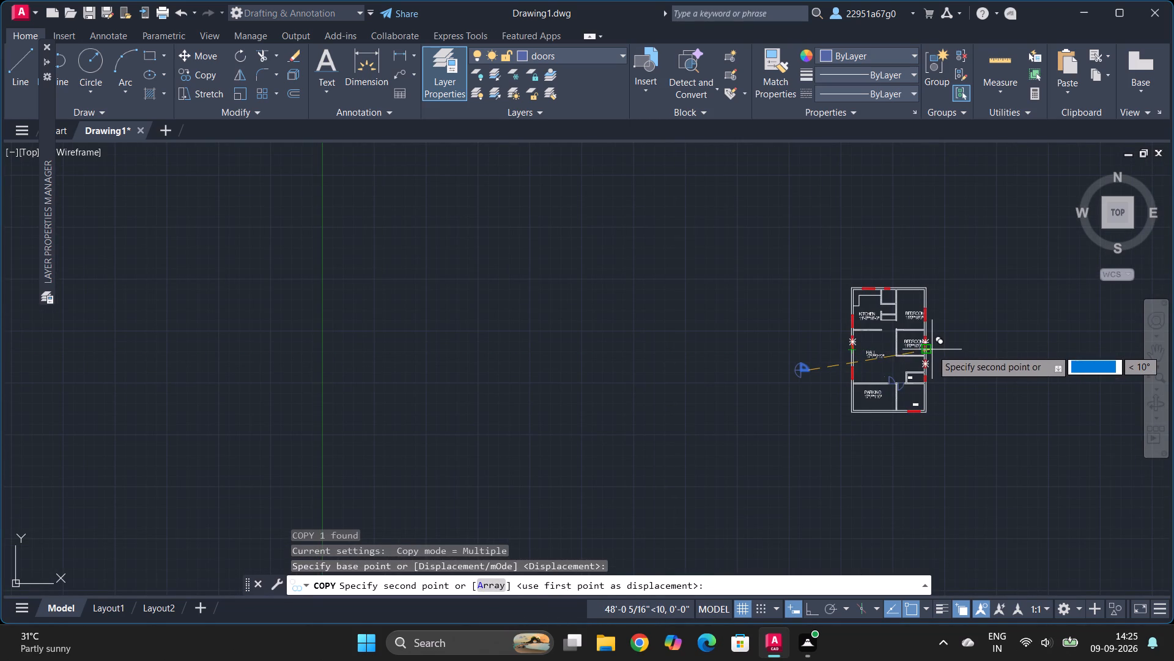
{"action": "scroll", "coordinate": [932, 349], "scroll_direction": "up", "scroll_amount": 4, "text": "ctrl"}
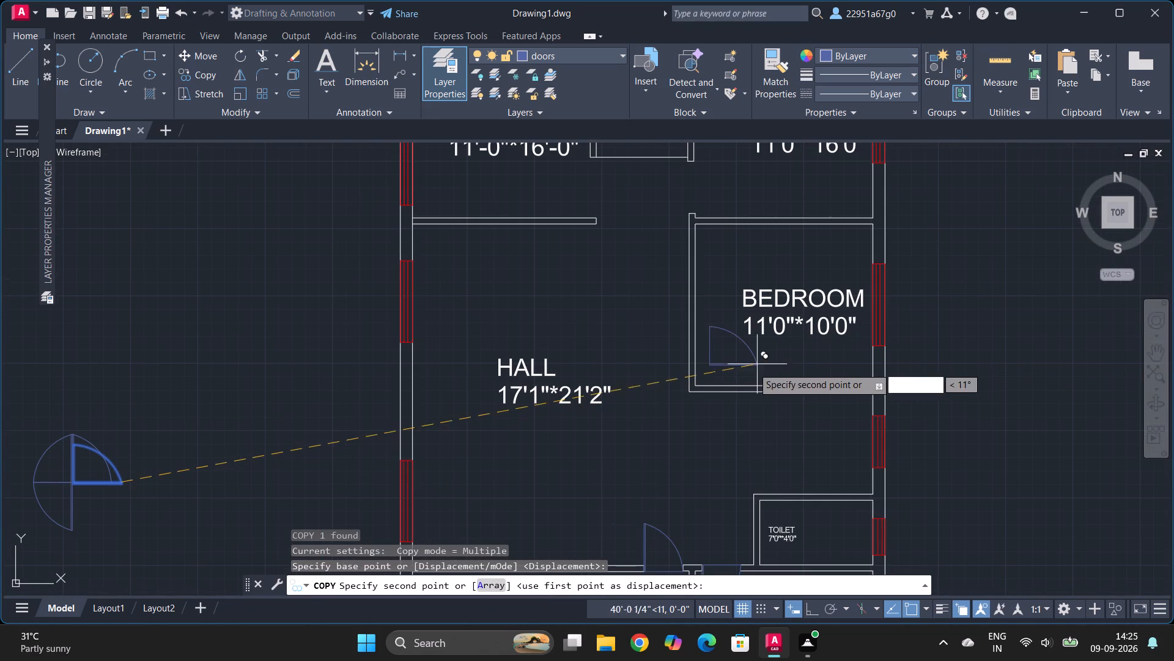
{"action": "scroll", "coordinate": [734, 376], "scroll_direction": "up", "scroll_amount": 4, "text": "ctrl"}
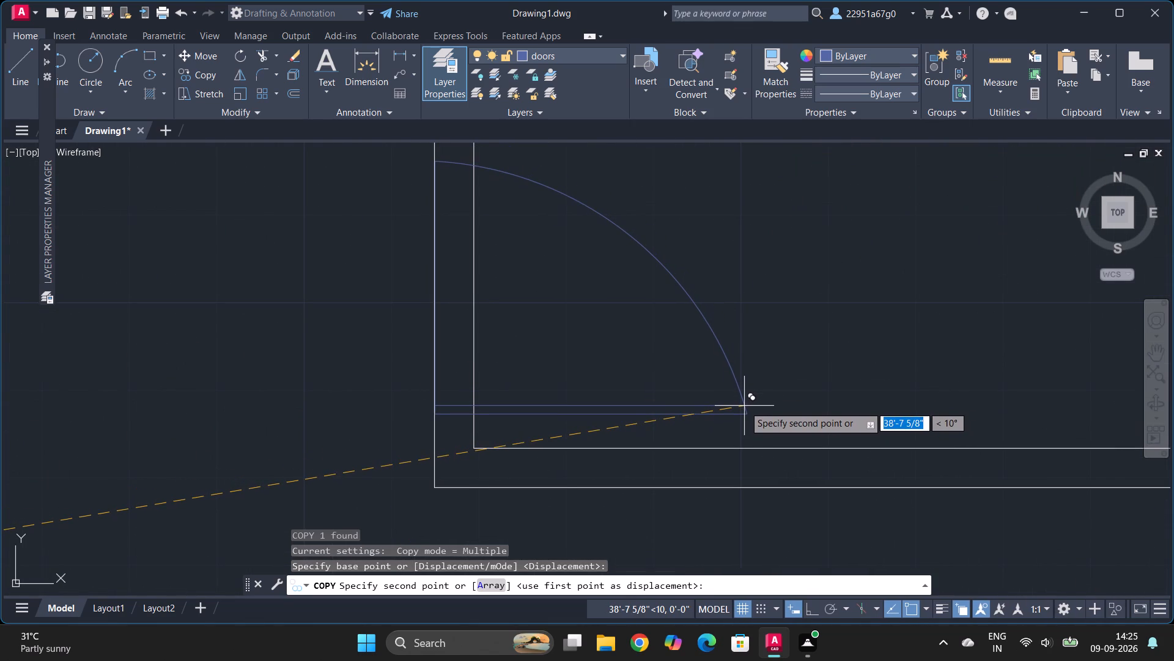
{"action": "left_click", "coordinate": [744, 406]}
Place another copy of the rotated door on the wall stub at the 11'0"*16'0" bedroom's entrance opening.
{"action": "scroll", "coordinate": [819, 352], "scroll_direction": "down", "scroll_amount": 4, "text": "ctrl"}
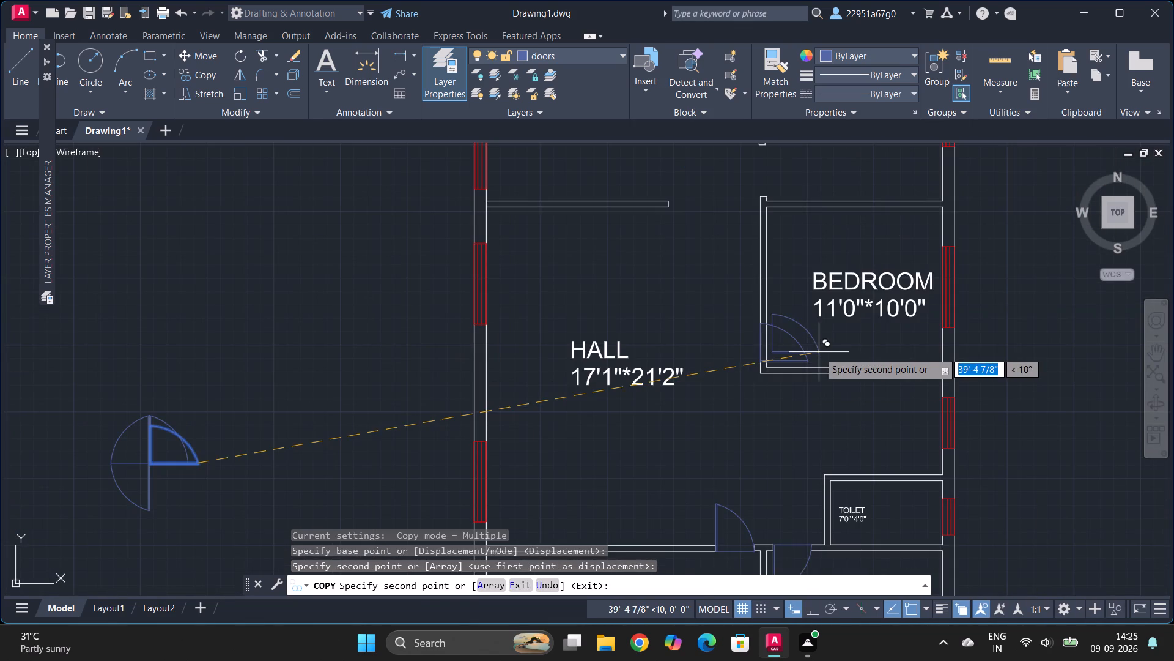
{"action": "scroll", "coordinate": [811, 264], "scroll_direction": "down", "scroll_amount": 2, "text": "ctrl"}
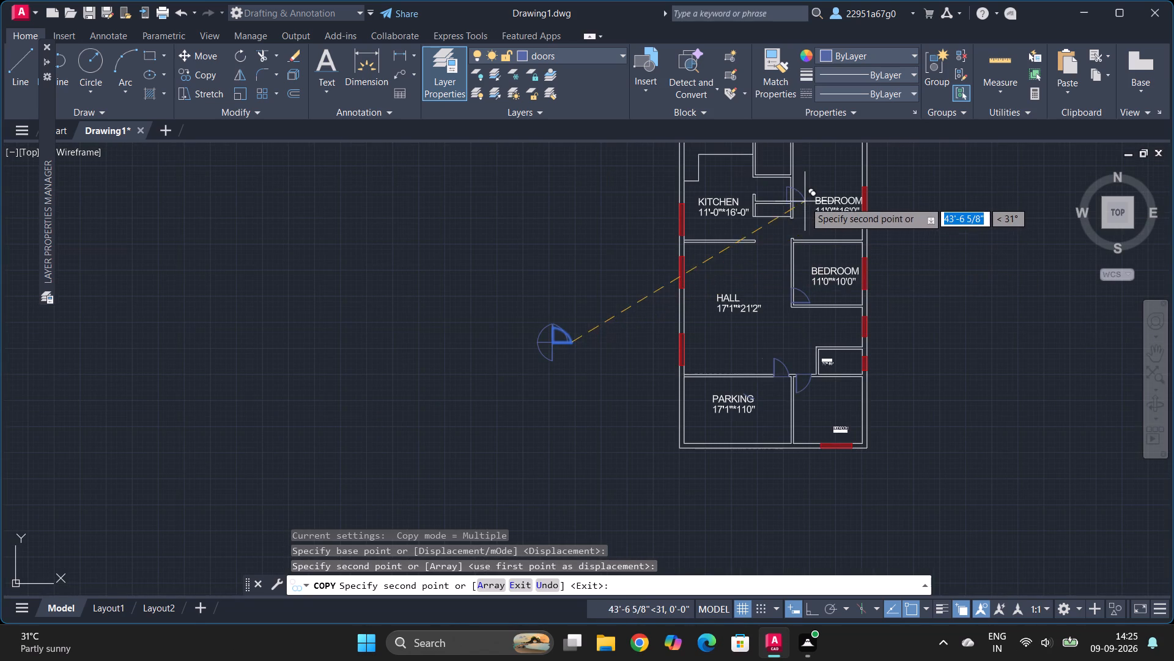
{"action": "scroll", "coordinate": [805, 201], "scroll_direction": "up", "scroll_amount": 6, "text": "ctrl"}
{"action": "scroll", "coordinate": [720, 376], "scroll_direction": "down", "scroll_amount": 3, "text": "ctrl"}
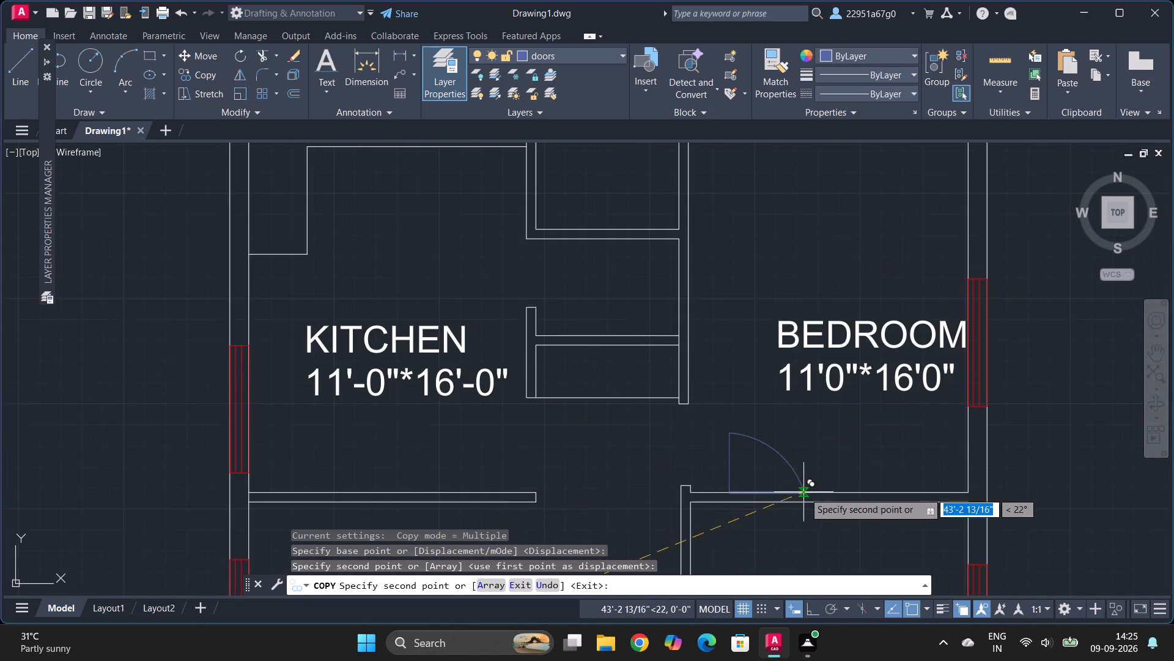
{"action": "scroll", "coordinate": [753, 480], "scroll_direction": "up", "scroll_amount": 1, "text": "ctrl"}
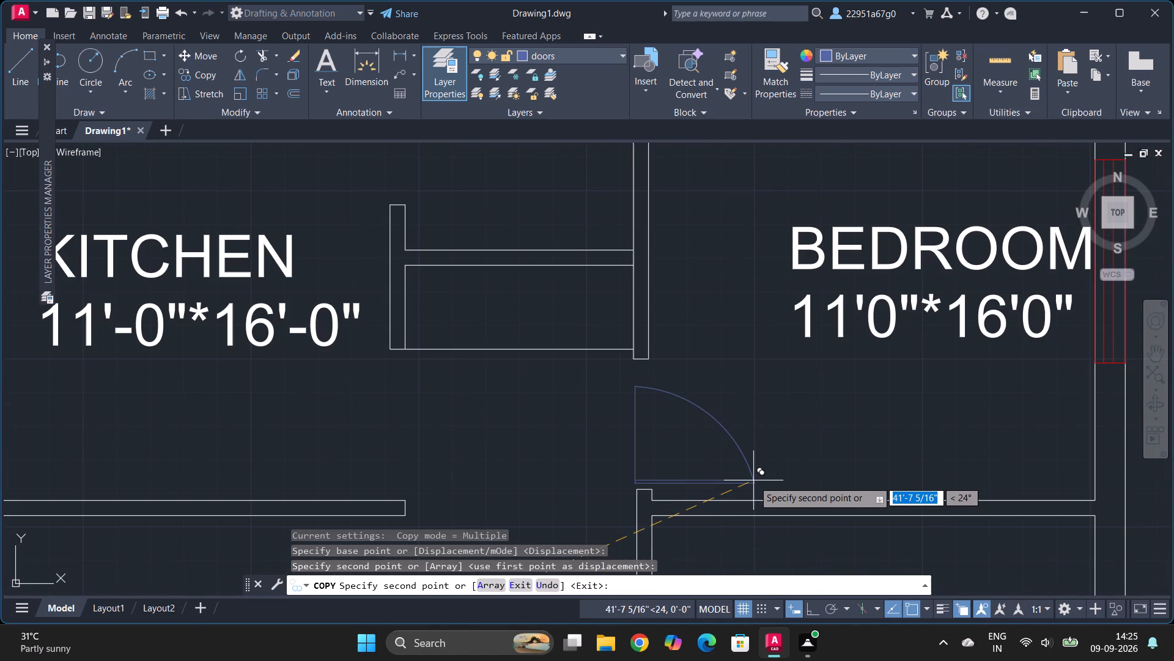
{"action": "scroll", "coordinate": [755, 485], "scroll_direction": "up", "scroll_amount": 1, "text": "ctrl"}
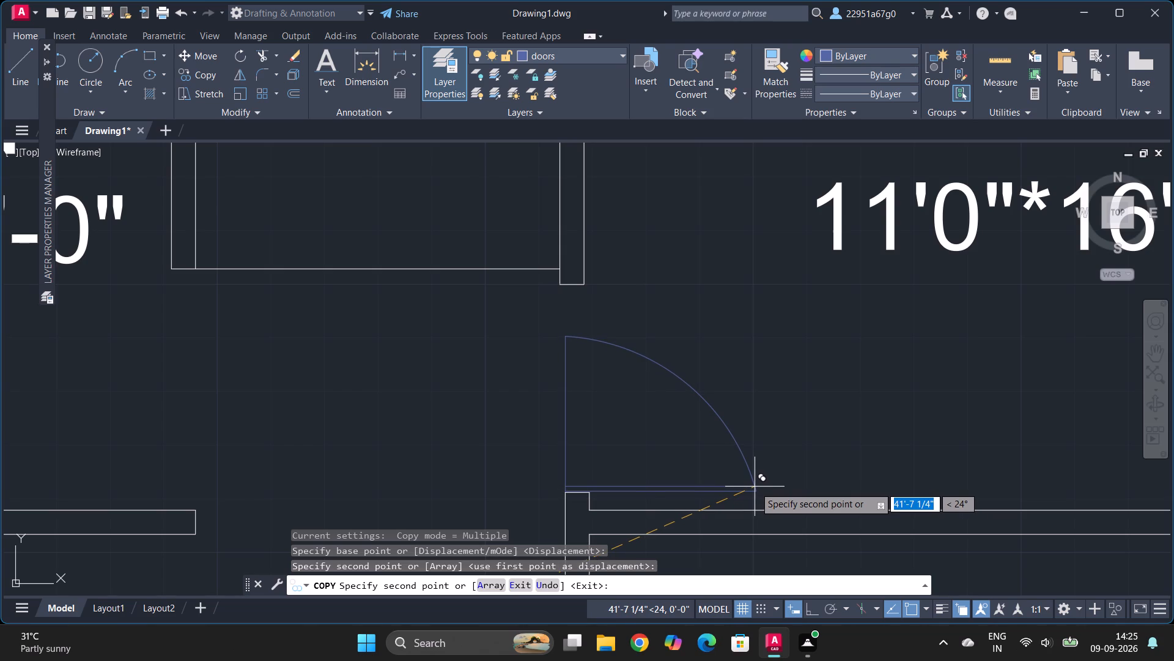
{"action": "left_click", "coordinate": [755, 487]}
{"action": "scroll", "coordinate": [822, 407], "scroll_direction": "down", "scroll_amount": 3, "text": "ctrl"}
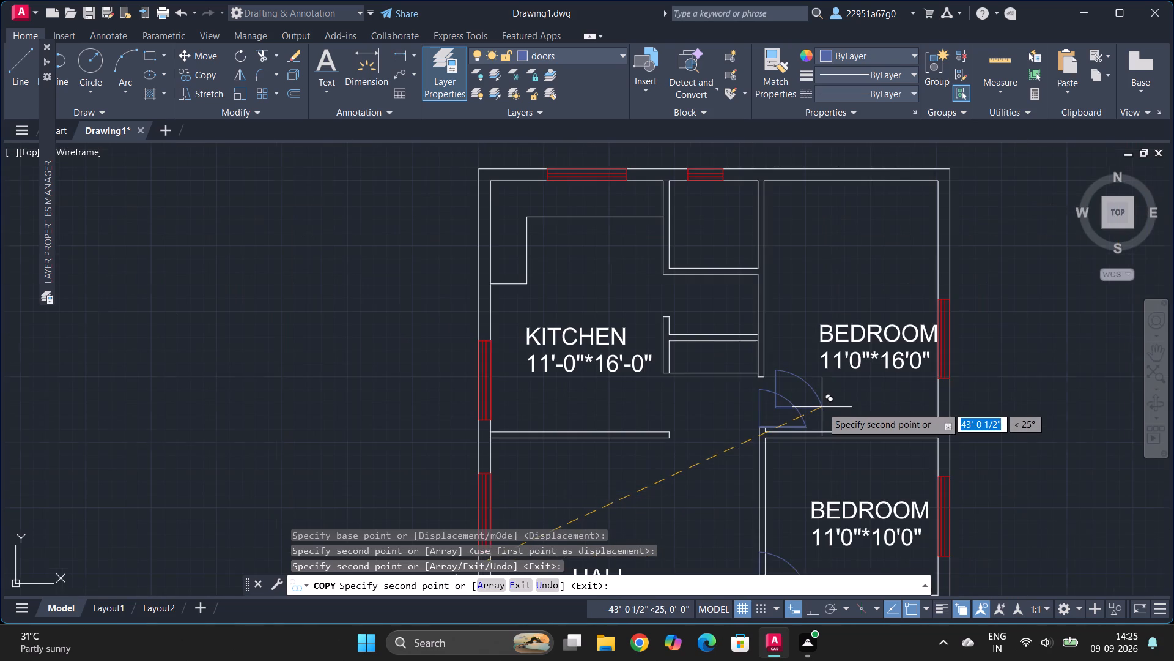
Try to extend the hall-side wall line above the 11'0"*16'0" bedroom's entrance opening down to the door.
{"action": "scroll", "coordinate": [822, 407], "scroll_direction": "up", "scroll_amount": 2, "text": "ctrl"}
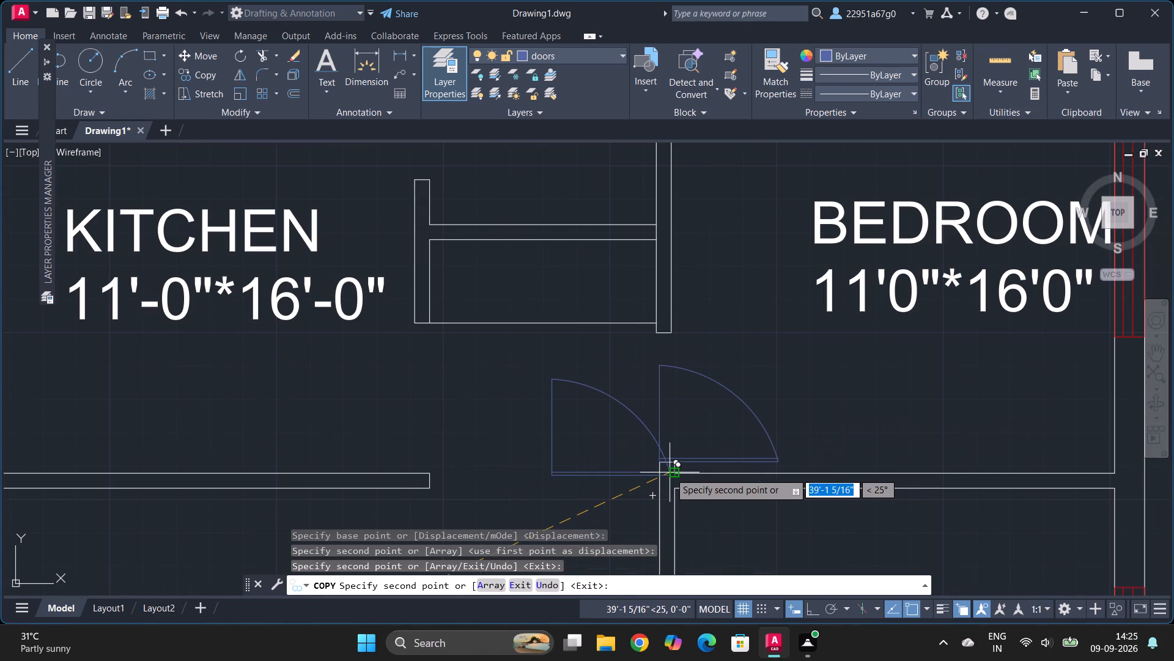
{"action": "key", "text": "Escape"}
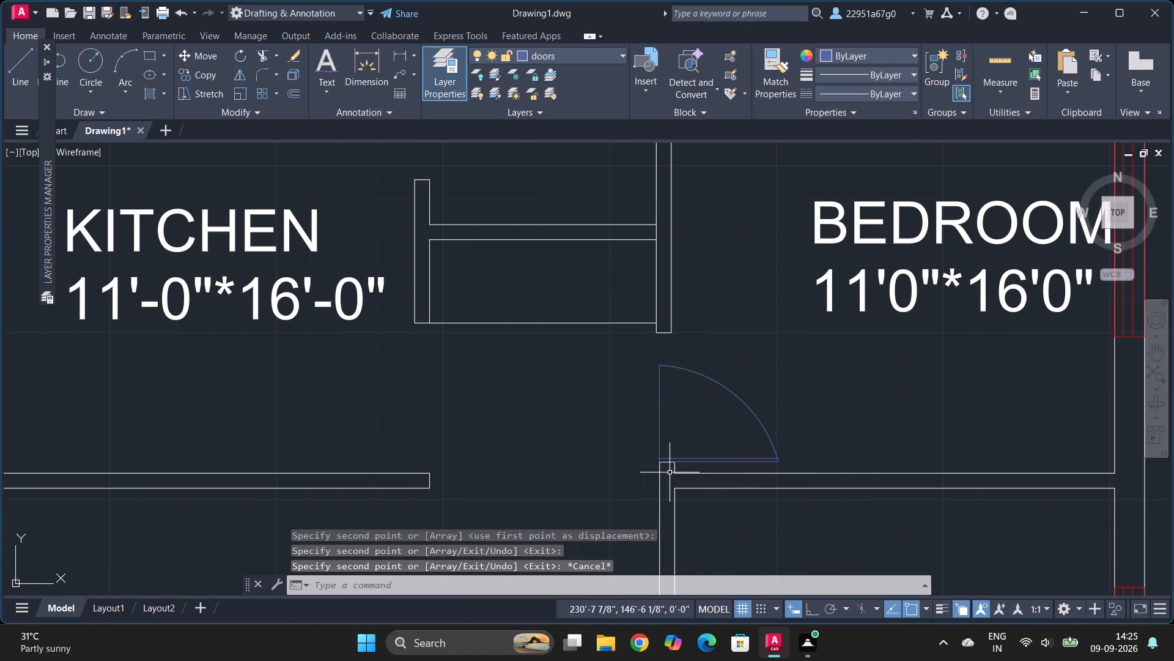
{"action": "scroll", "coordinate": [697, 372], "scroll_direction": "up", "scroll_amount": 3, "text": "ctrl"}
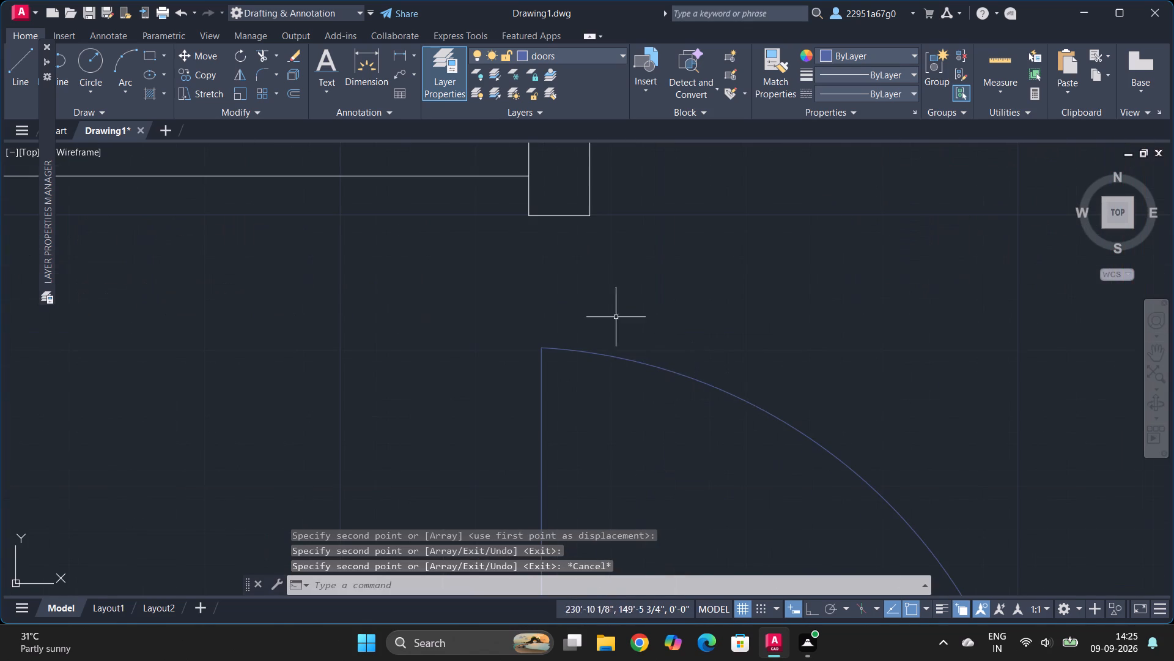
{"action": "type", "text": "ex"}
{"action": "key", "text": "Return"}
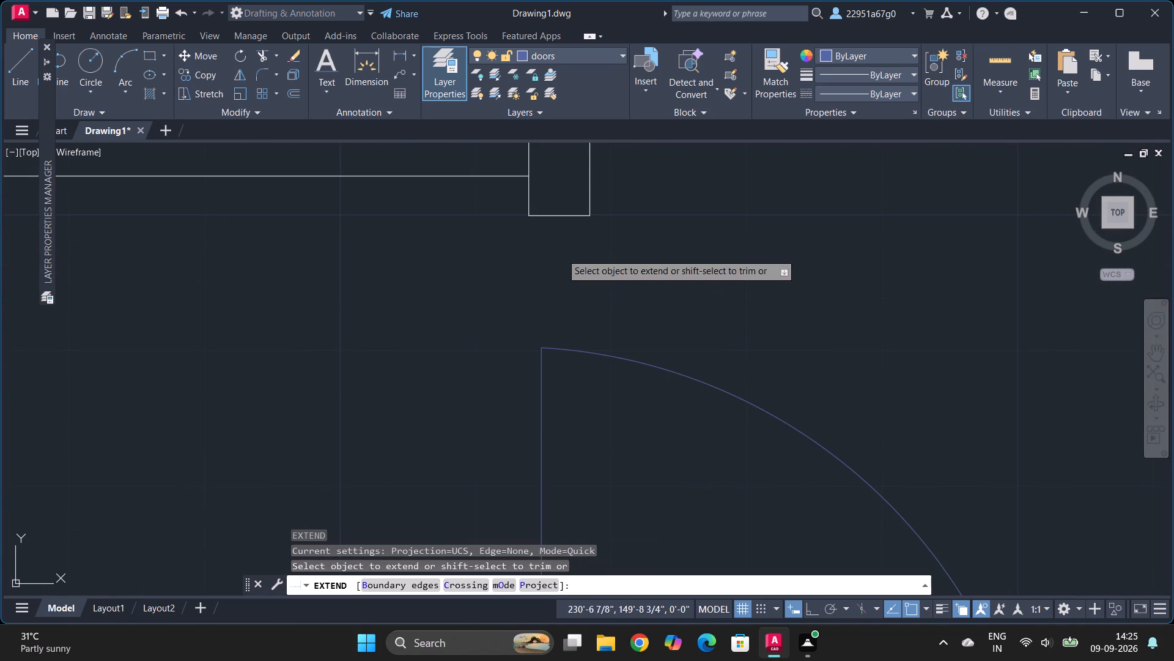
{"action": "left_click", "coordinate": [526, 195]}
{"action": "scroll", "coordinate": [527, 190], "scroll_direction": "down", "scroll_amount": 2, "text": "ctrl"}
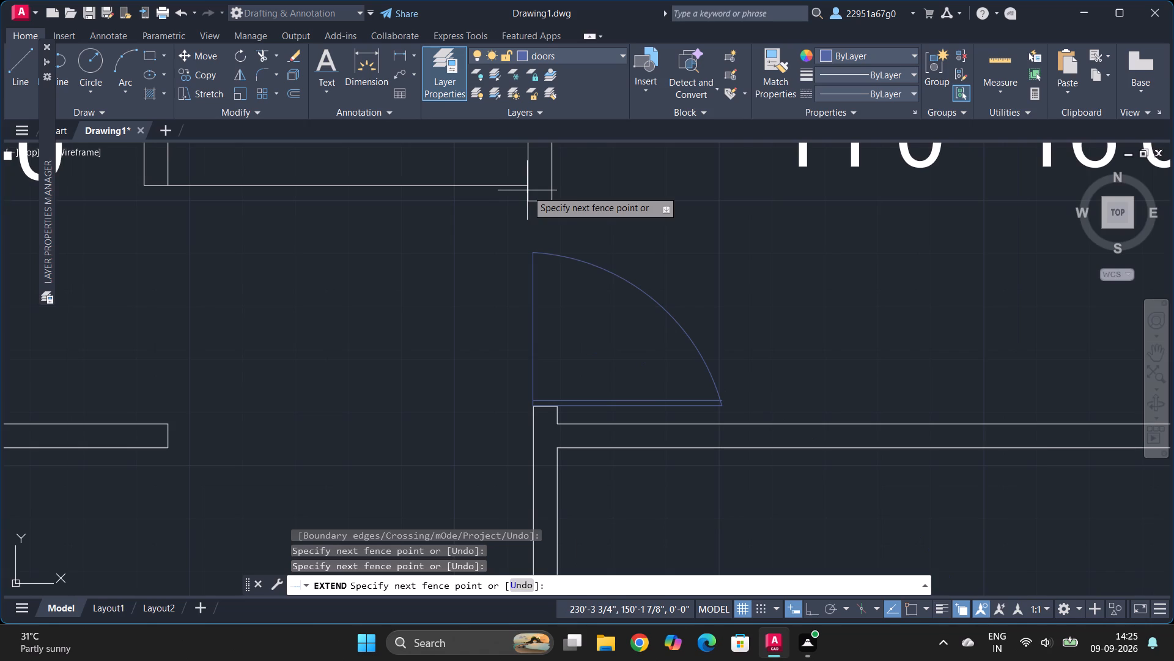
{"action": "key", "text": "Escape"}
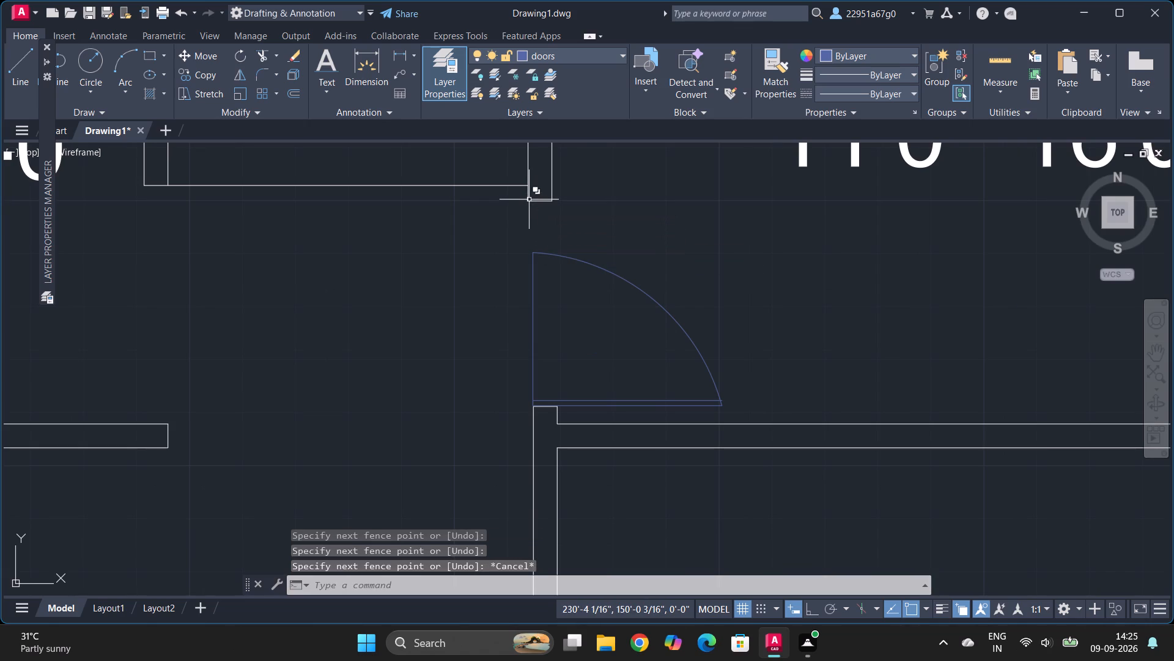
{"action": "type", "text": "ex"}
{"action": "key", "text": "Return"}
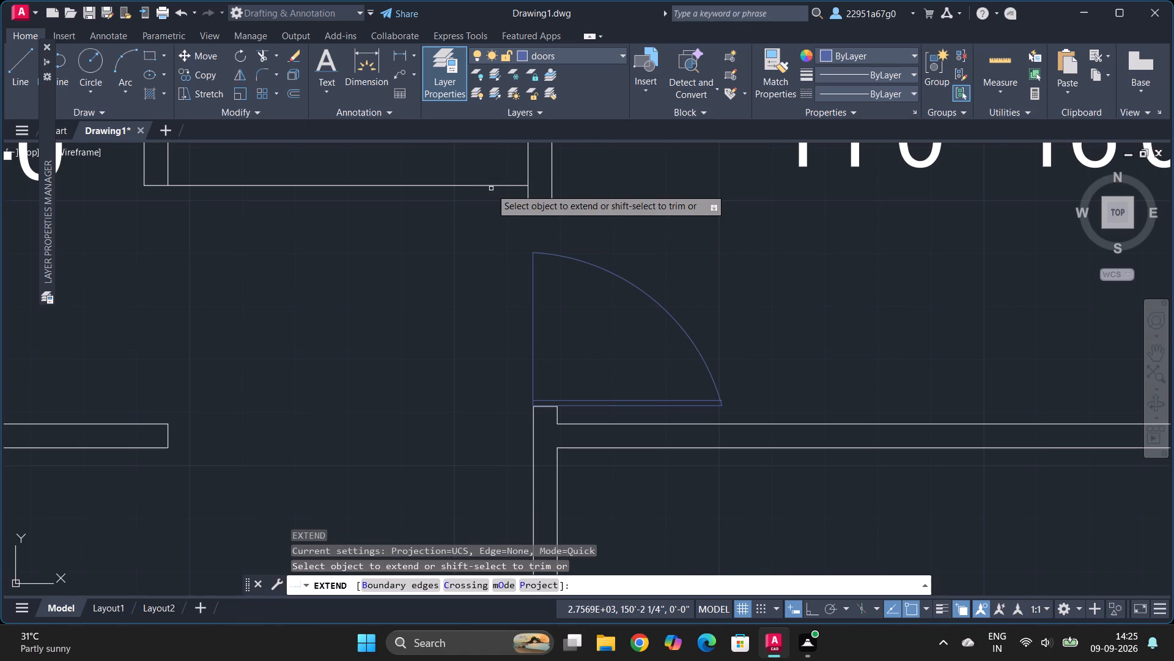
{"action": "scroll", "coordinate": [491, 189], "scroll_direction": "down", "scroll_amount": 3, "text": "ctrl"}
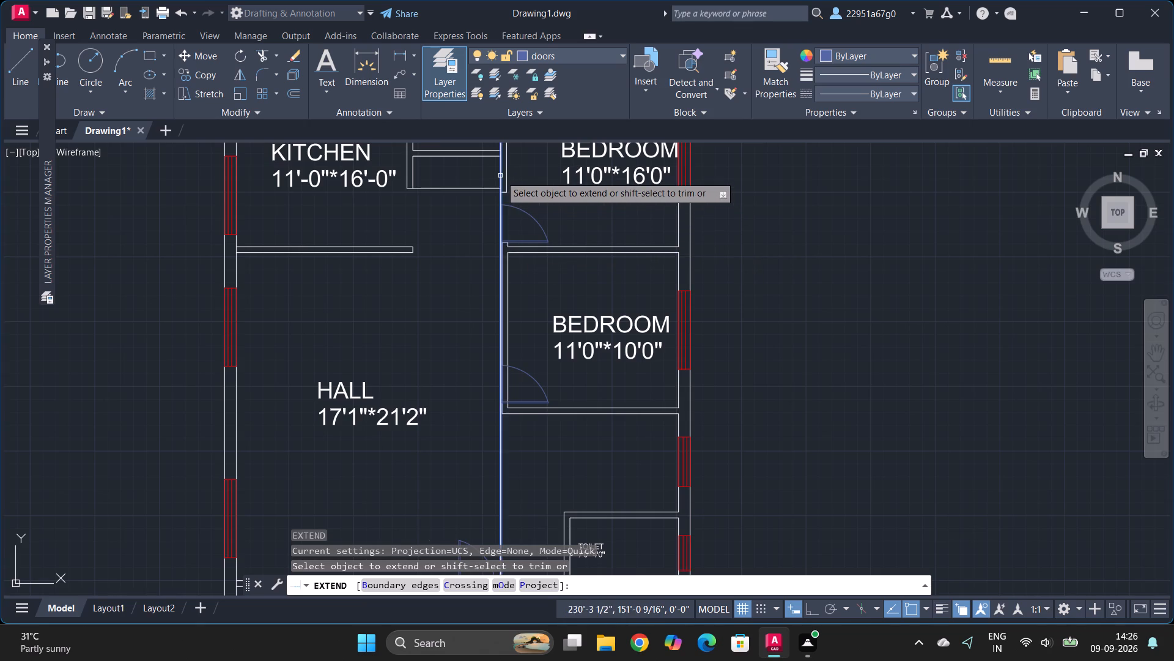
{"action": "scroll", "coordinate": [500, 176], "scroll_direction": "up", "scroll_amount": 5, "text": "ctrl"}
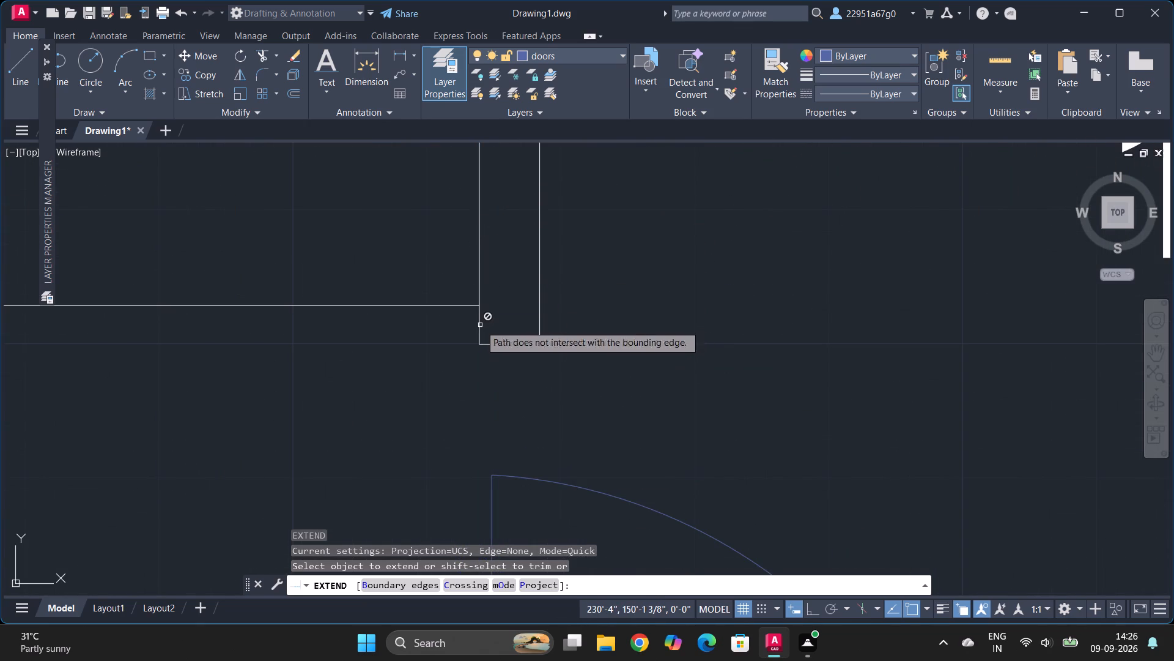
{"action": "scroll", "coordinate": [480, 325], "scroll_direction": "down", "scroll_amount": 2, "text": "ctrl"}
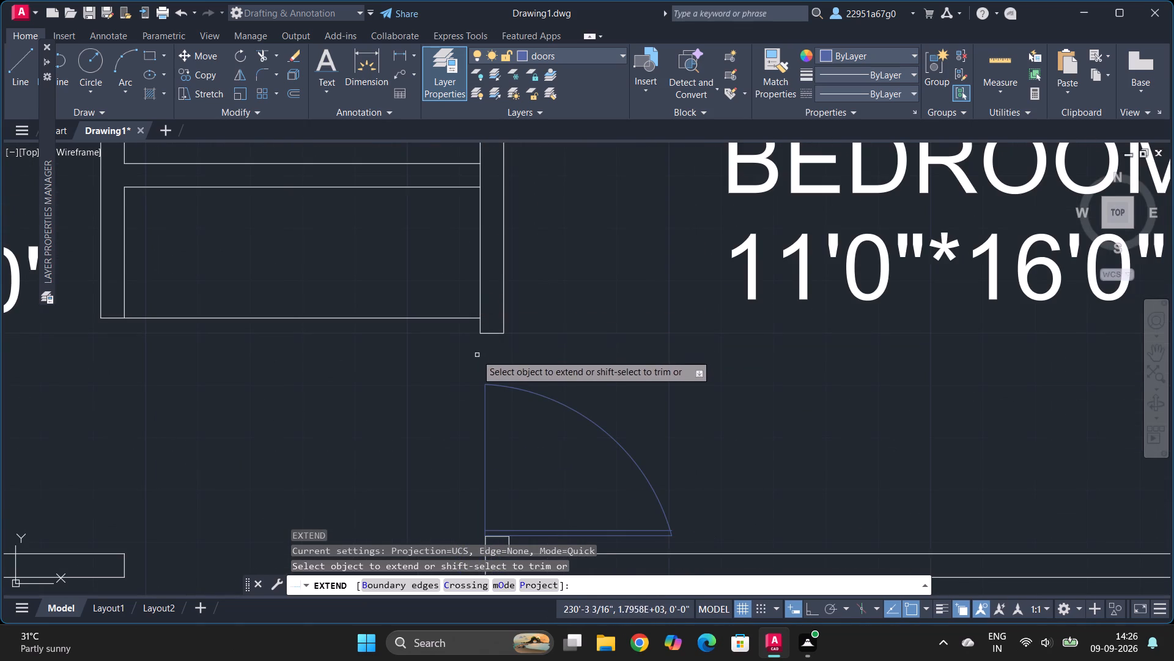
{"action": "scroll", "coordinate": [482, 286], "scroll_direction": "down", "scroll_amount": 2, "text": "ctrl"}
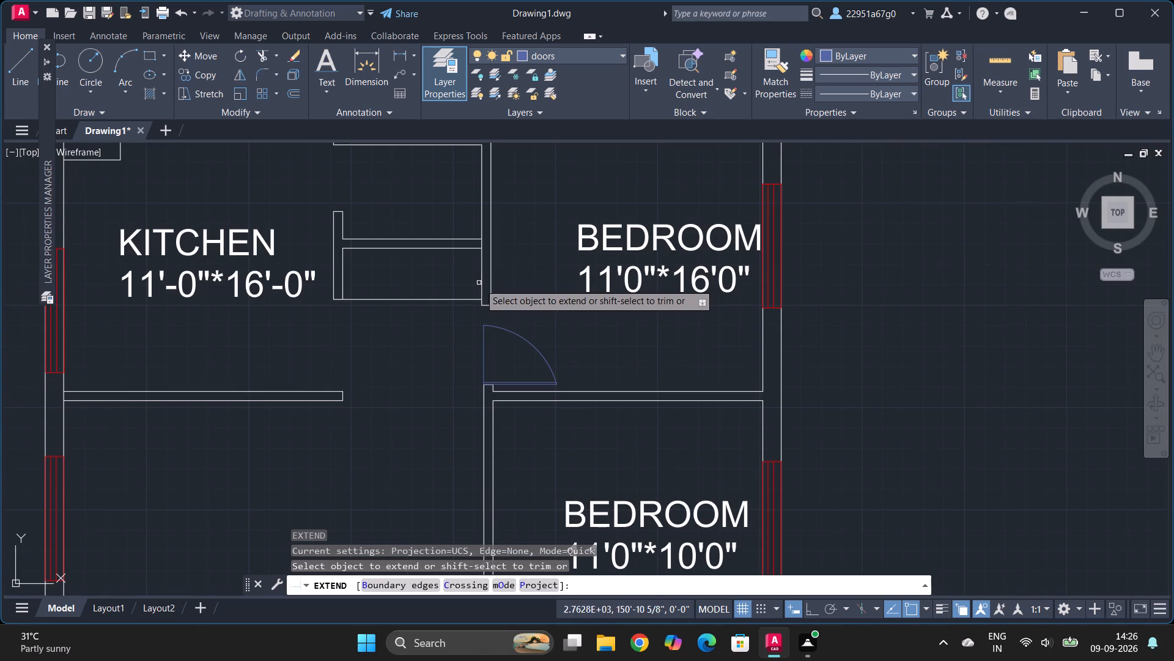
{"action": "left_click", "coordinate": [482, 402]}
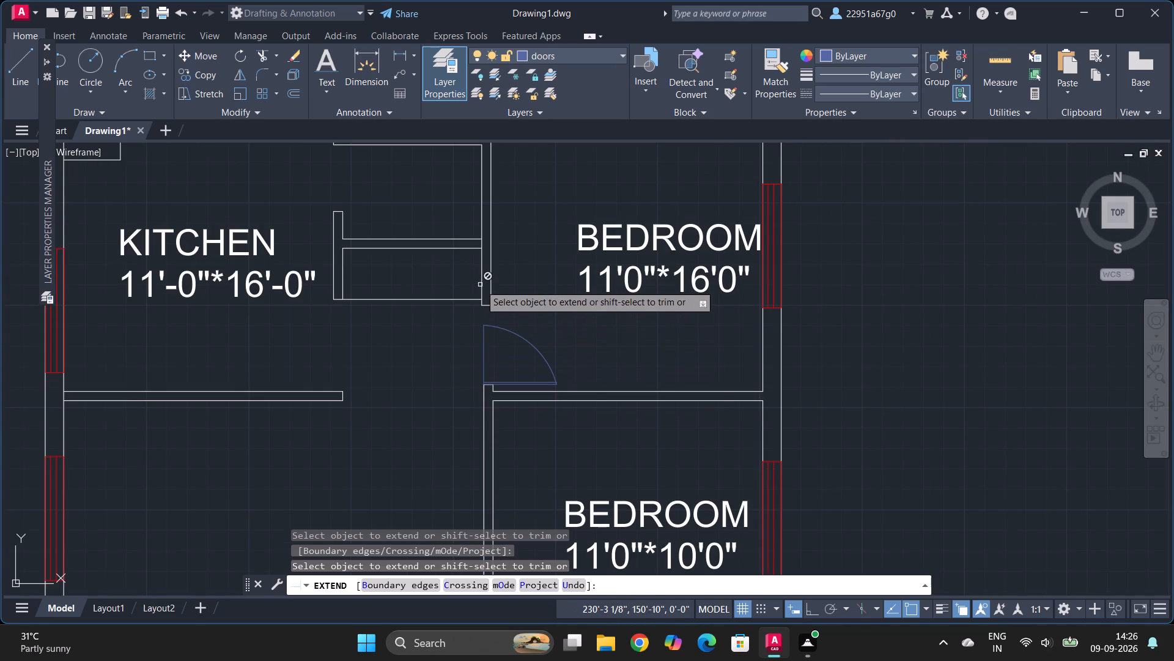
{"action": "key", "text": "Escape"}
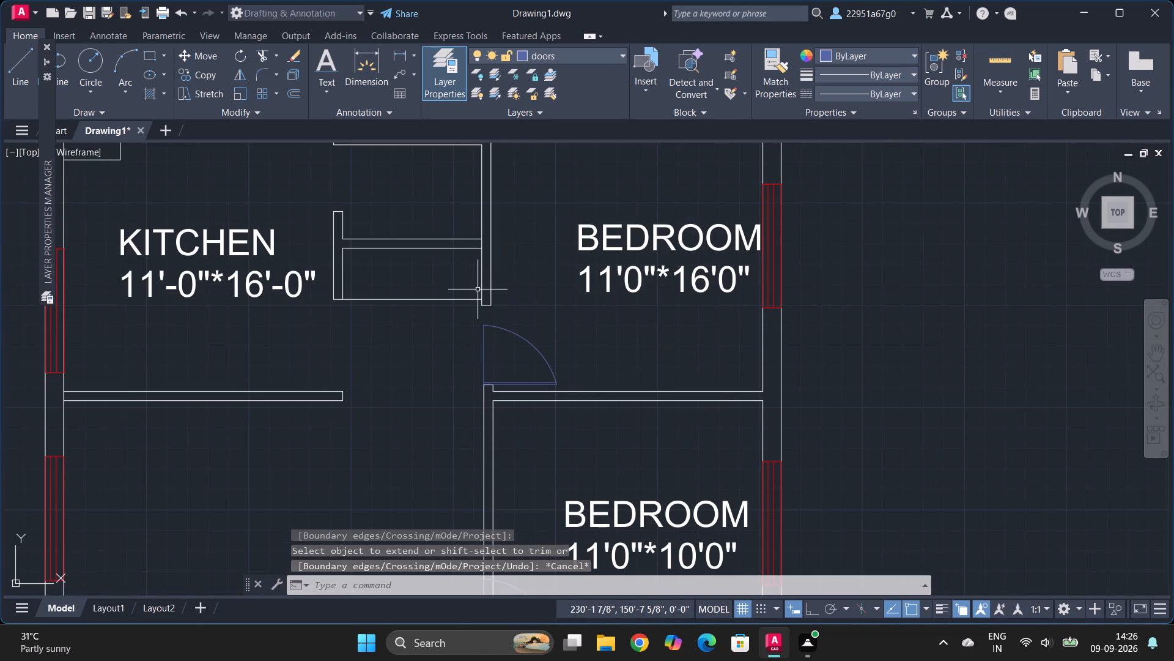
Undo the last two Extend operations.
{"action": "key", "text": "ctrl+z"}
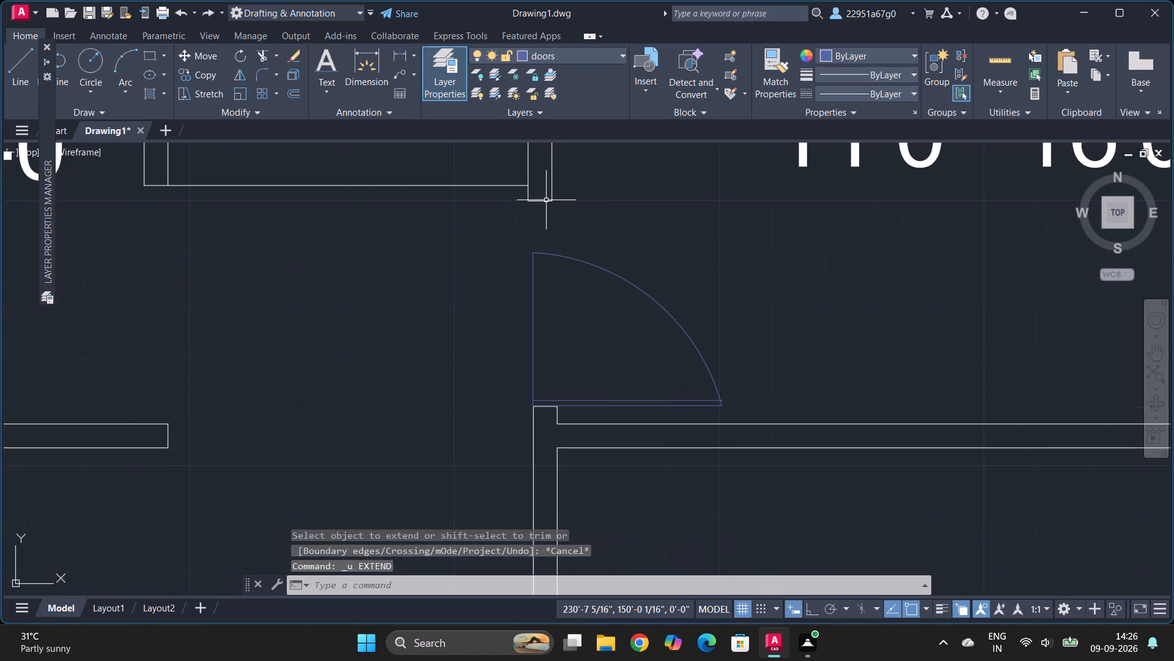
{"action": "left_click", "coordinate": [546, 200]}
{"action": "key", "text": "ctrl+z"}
Extend the bedroom-side line of the wall above the 11'0"*16'0" bedroom's entrance down to the door's swing arc.
{"action": "scroll", "coordinate": [522, 270], "scroll_direction": "down", "scroll_amount": 5, "text": "ctrl"}
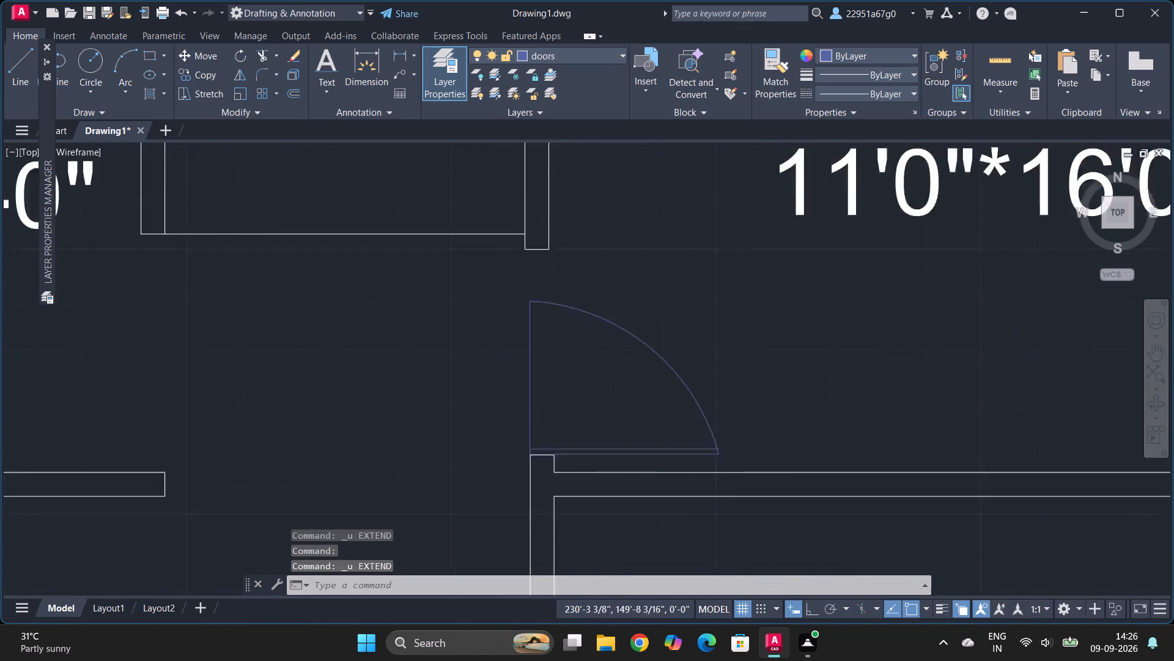
{"action": "scroll", "coordinate": [522, 270], "scroll_direction": "down", "scroll_amount": 2, "text": "ctrl"}
{"action": "scroll", "coordinate": [511, 279], "scroll_direction": "up", "scroll_amount": 4, "text": "ctrl"}
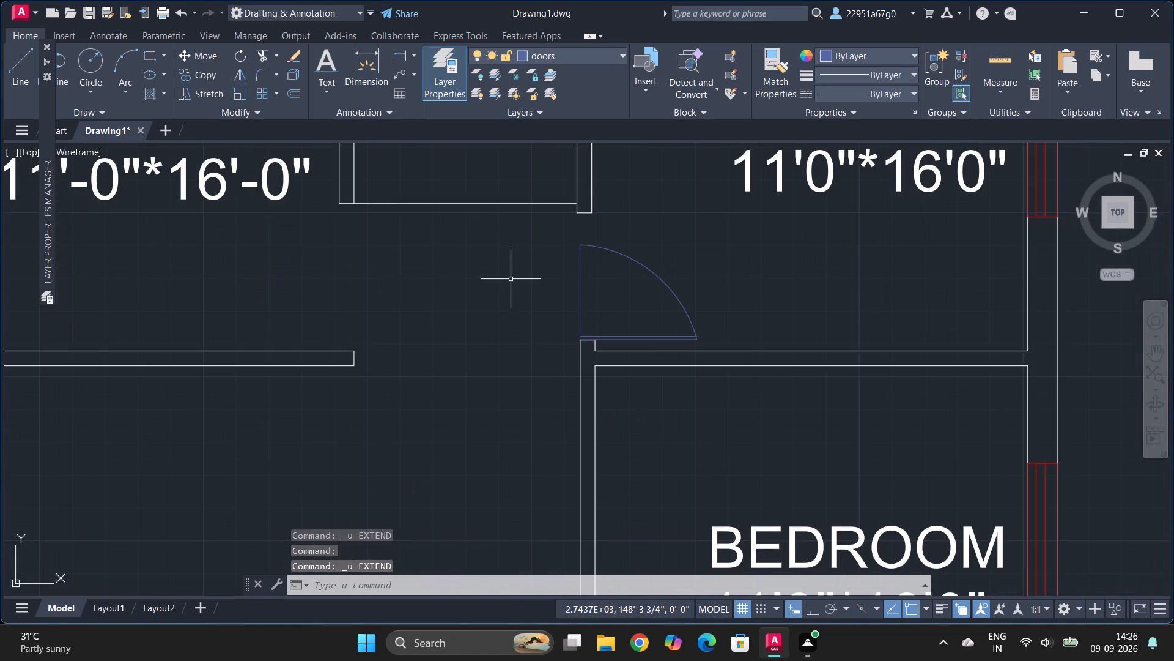
{"action": "scroll", "coordinate": [573, 256], "scroll_direction": "up", "scroll_amount": 2, "text": "ctrl"}
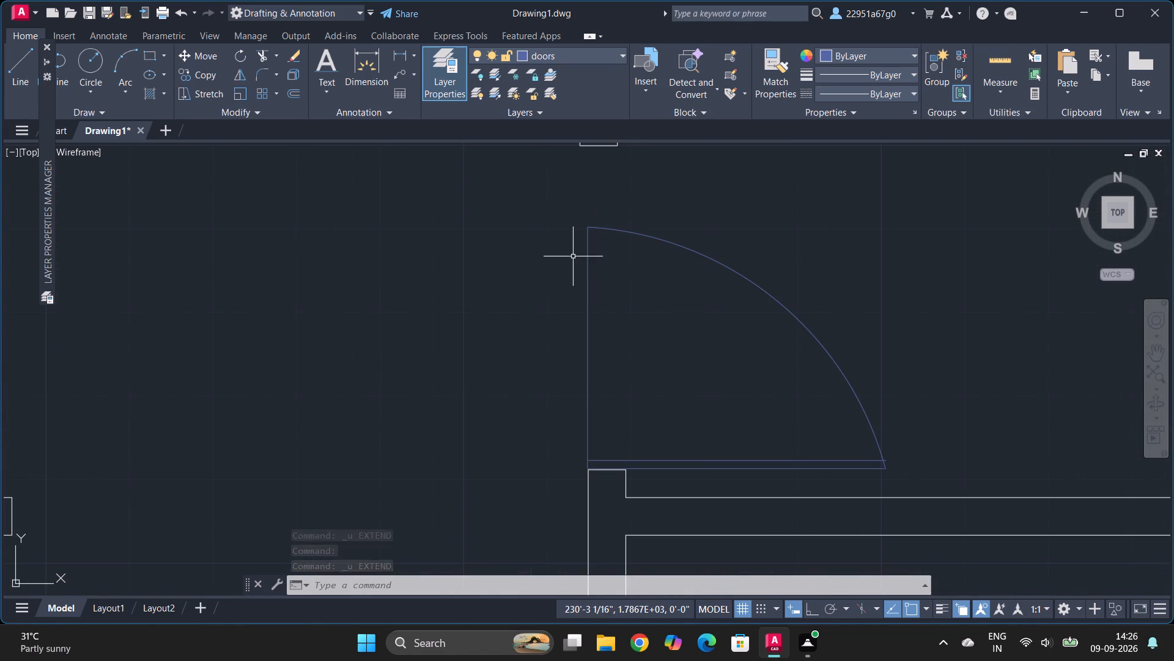
{"action": "scroll", "coordinate": [599, 253], "scroll_direction": "down", "scroll_amount": 2, "text": "ctrl"}
{"action": "type", "text": "ex"}
{"action": "key", "text": "Return"}
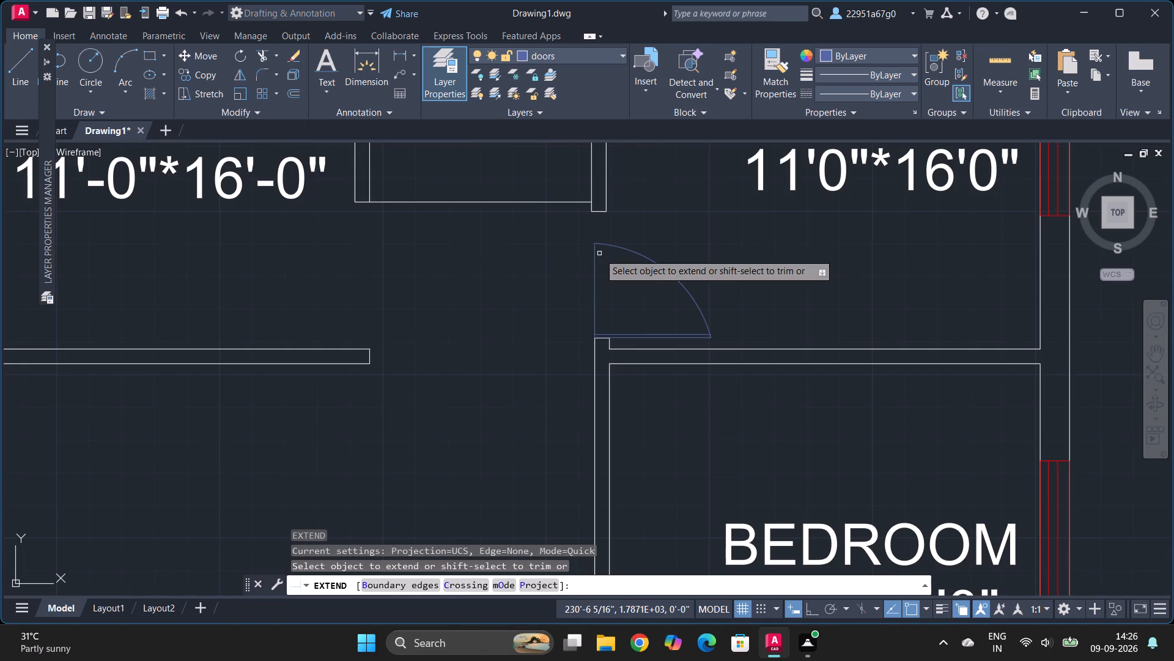
{"action": "left_click", "coordinate": [605, 198]}
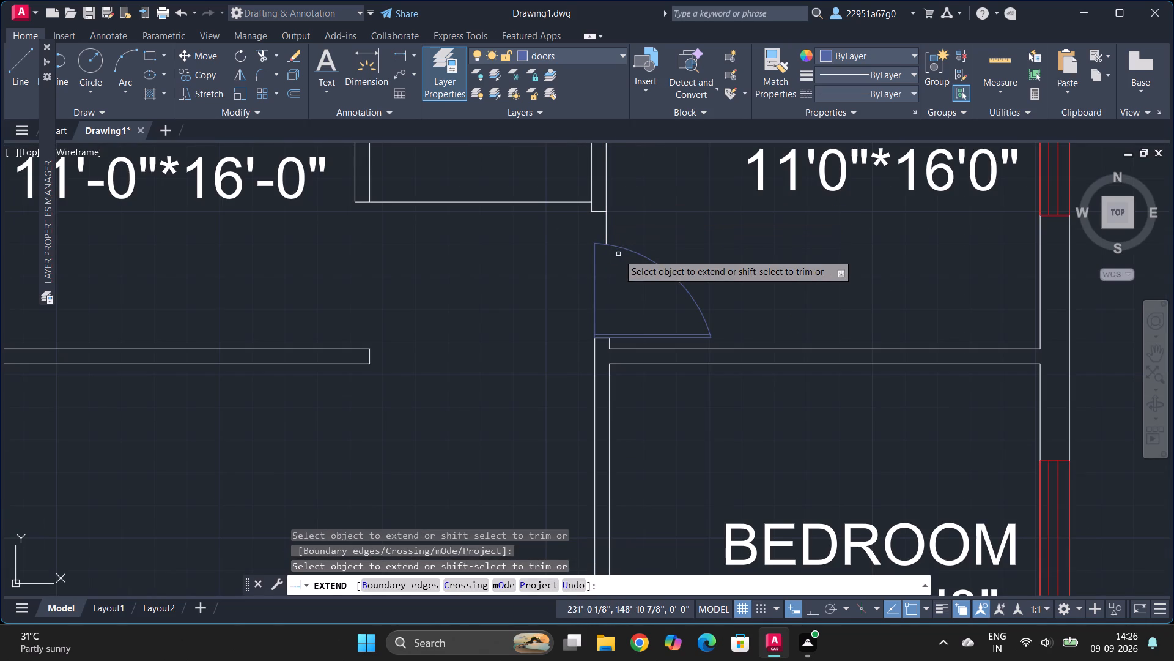
{"action": "key", "text": "Escape"}
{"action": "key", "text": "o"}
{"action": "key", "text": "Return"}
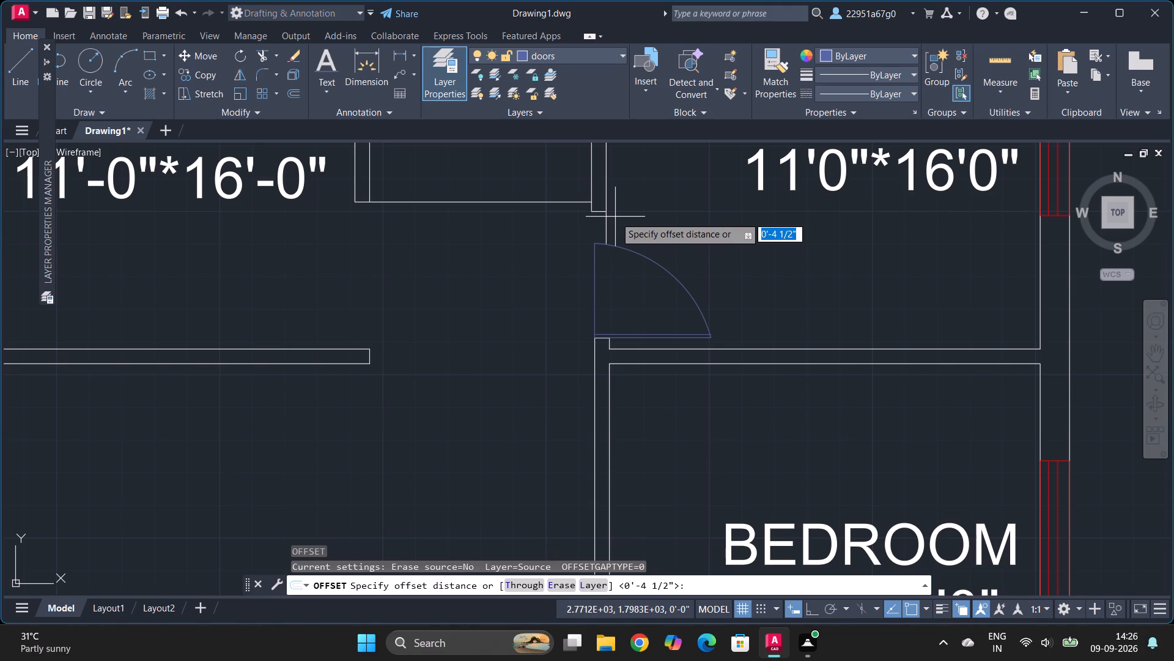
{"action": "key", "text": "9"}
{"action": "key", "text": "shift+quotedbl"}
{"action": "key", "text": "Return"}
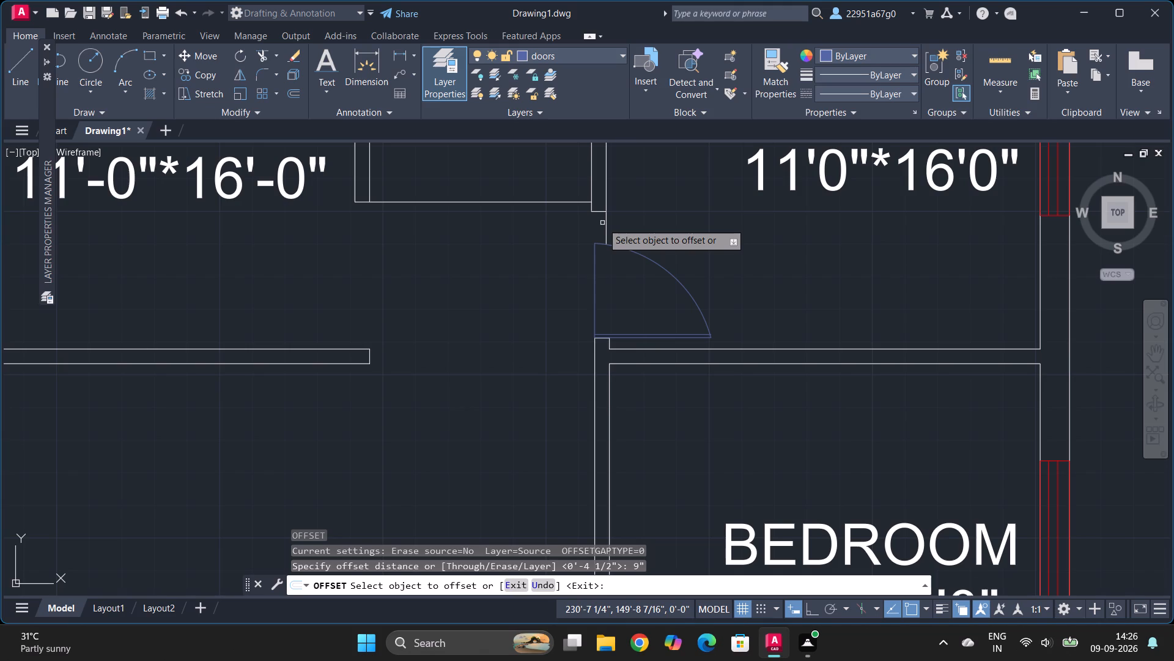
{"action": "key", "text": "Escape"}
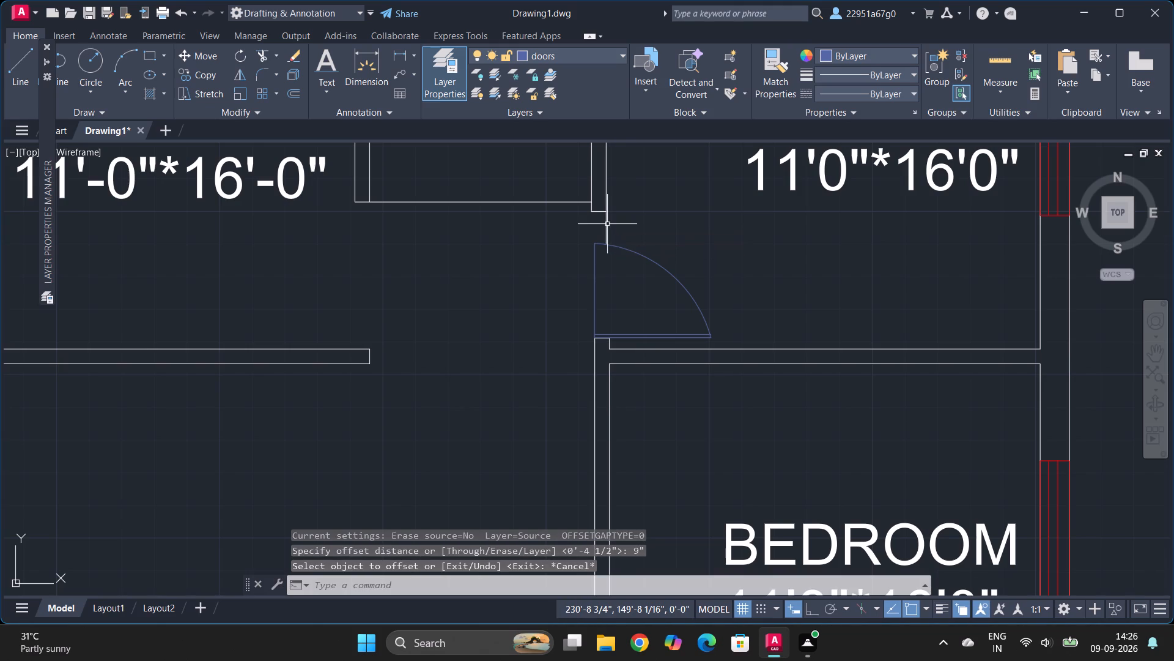
Offset the extended bedroom-side wall line 4.5" toward the hall.
{"action": "key", "text": "o"}
{"action": "key", "text": "Return"}
{"action": "type", "text": "4.5\""}
{"action": "key", "text": "Return"}
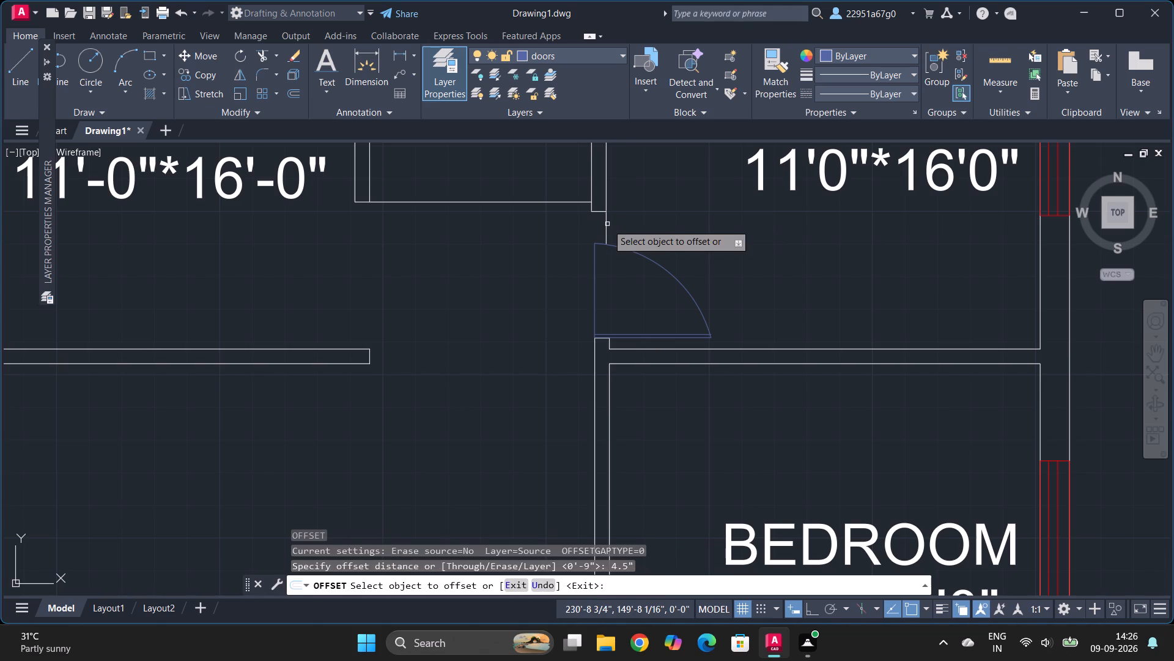
{"action": "left_click", "coordinate": [605, 225]}
{"action": "left_click", "coordinate": [586, 229]}
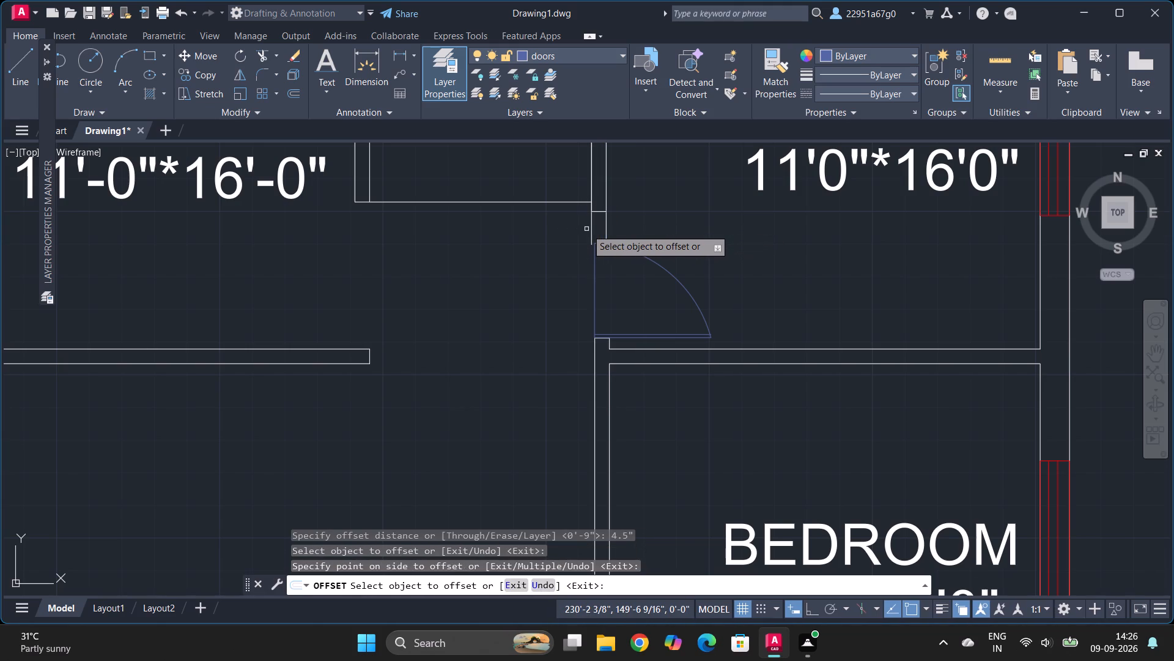
{"action": "key", "text": "Escape"}
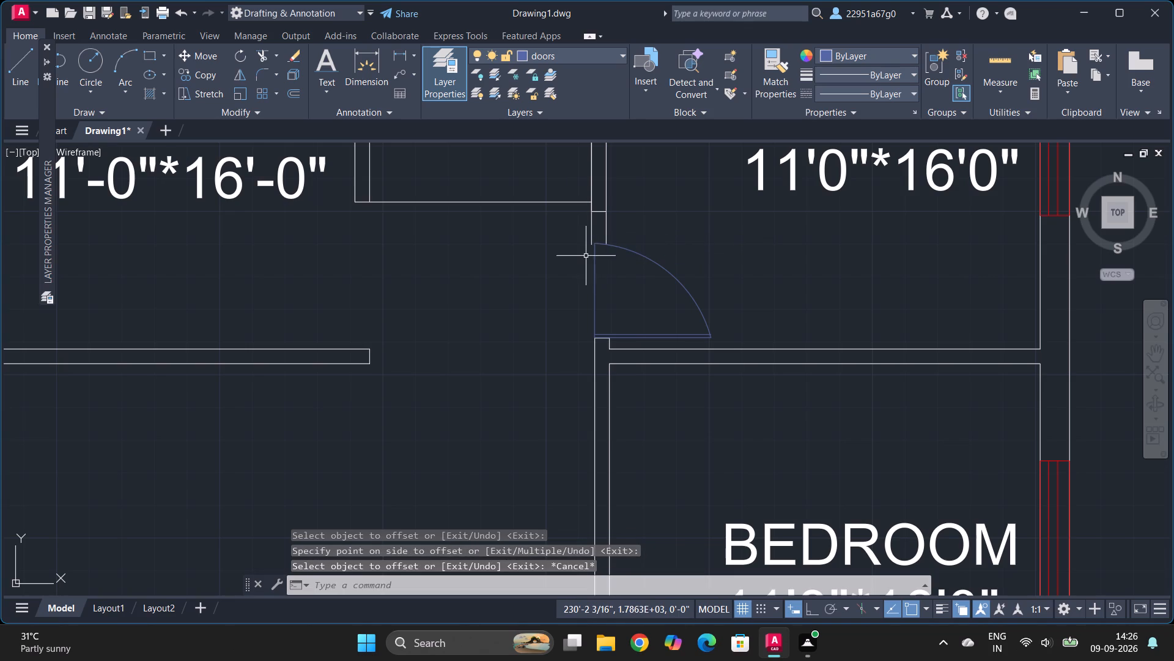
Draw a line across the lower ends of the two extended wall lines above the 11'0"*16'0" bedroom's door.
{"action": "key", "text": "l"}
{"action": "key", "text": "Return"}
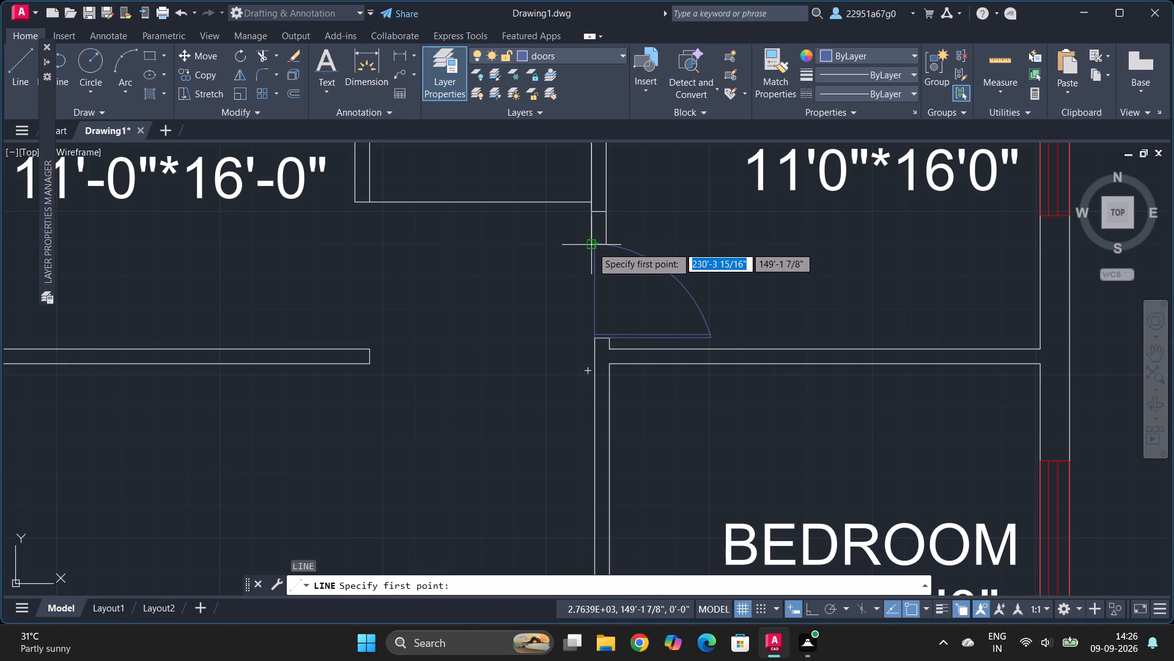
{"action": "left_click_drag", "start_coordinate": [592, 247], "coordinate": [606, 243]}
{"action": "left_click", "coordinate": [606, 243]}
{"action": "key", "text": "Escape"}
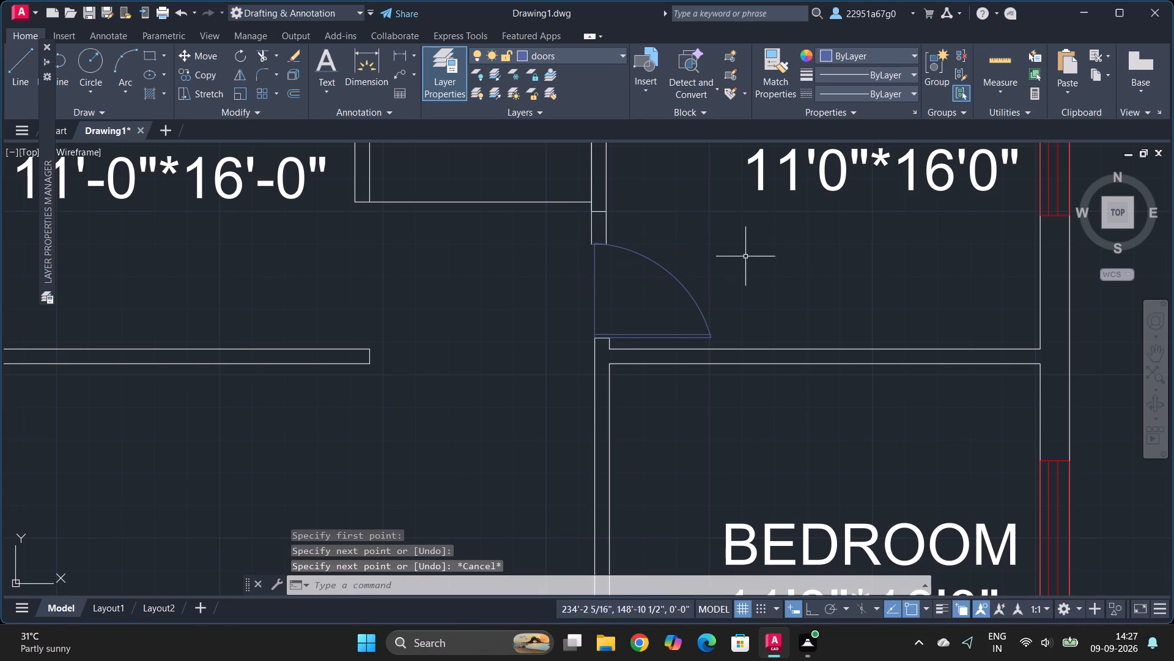
Erase the old wall-end line crossing the extended wall above the 11'0"*16'0" bedroom's door.
{"action": "scroll", "coordinate": [668, 206], "scroll_direction": "up", "scroll_amount": 2, "text": "ctrl"}
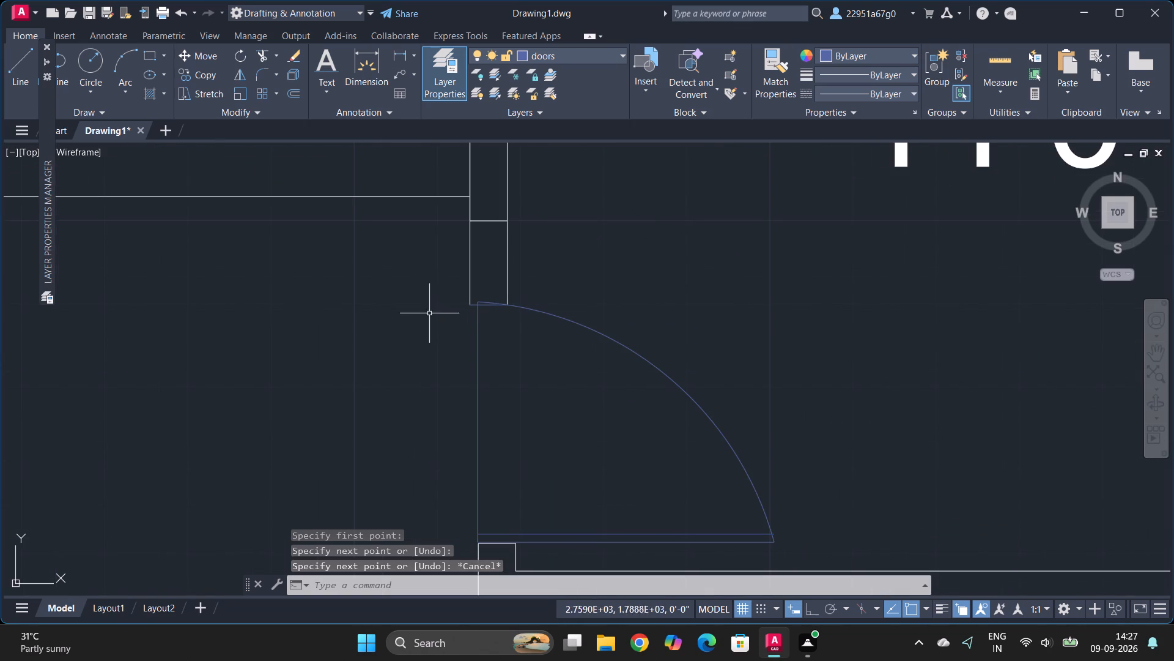
{"action": "left_click", "coordinate": [492, 220]}
{"action": "key", "text": "Delete"}
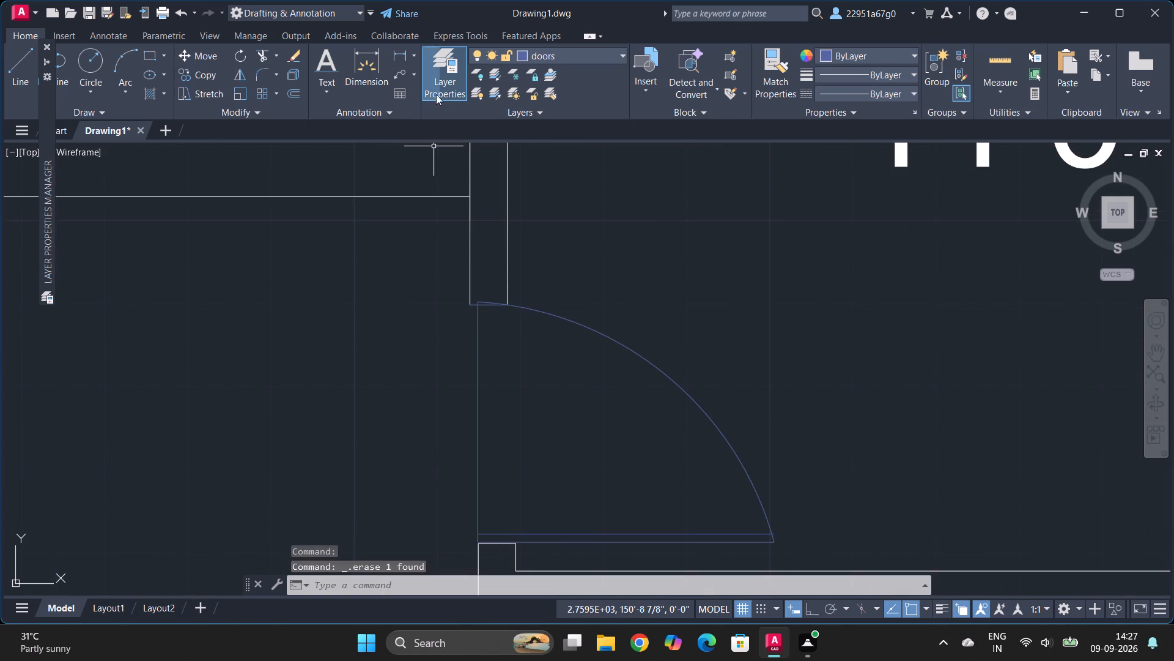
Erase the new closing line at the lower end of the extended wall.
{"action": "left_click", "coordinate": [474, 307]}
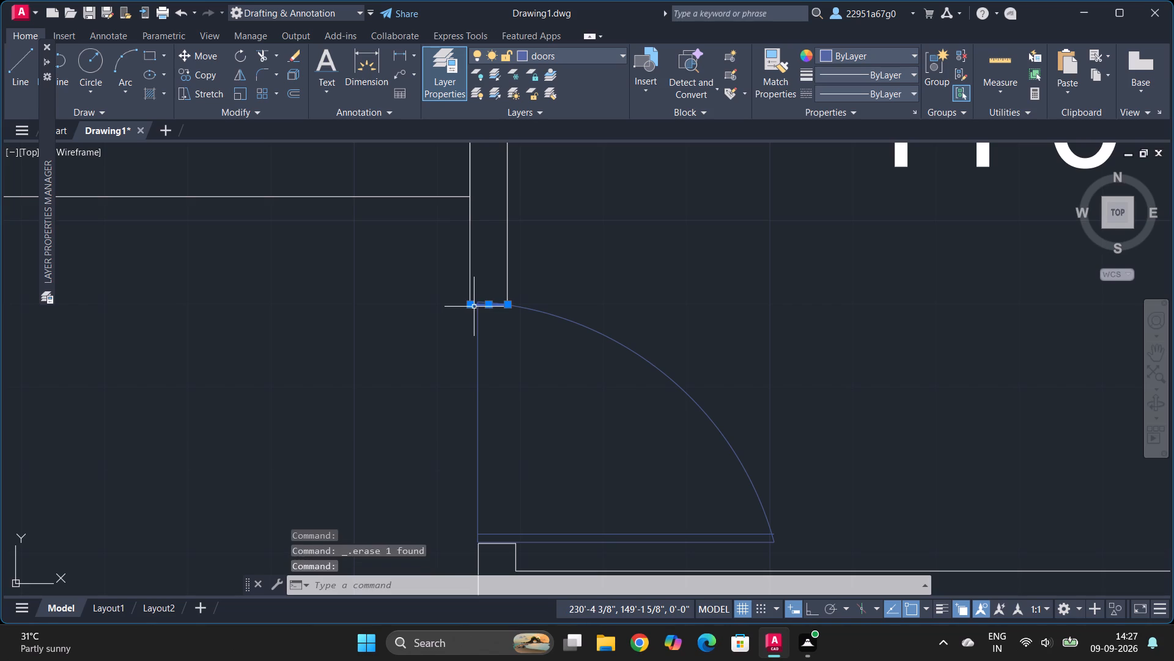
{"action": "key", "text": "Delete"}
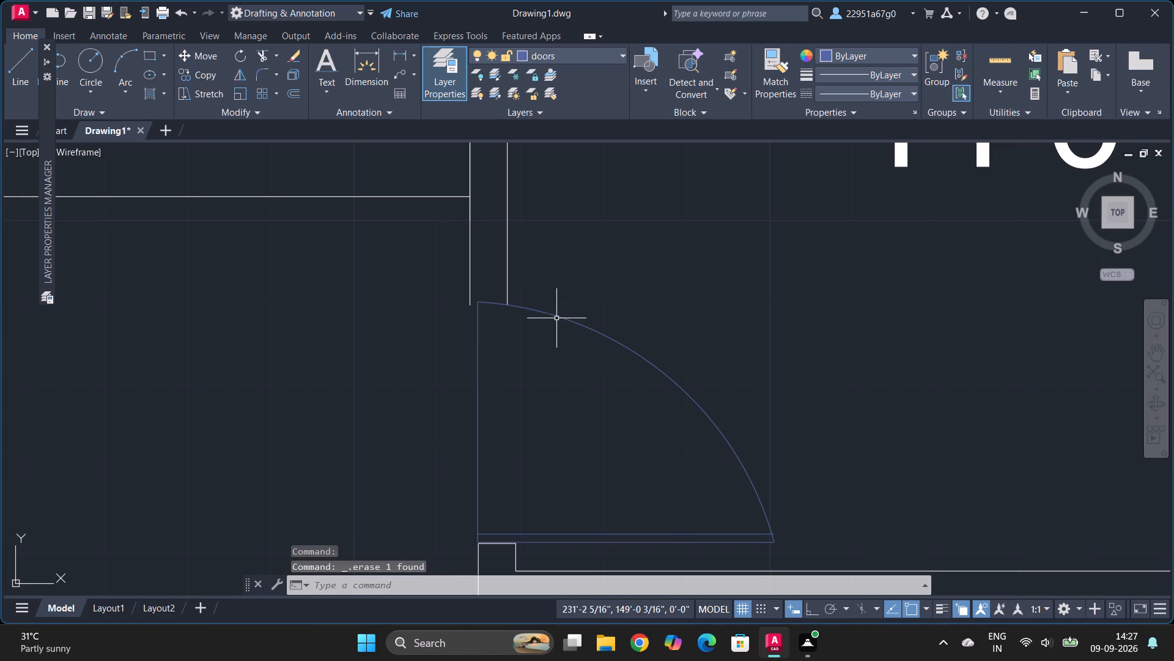
Erase the door block from the 11'0"*16'0" bedroom's entrance opening.
{"action": "left_click", "coordinate": [556, 318]}
{"action": "key", "text": "Delete"}
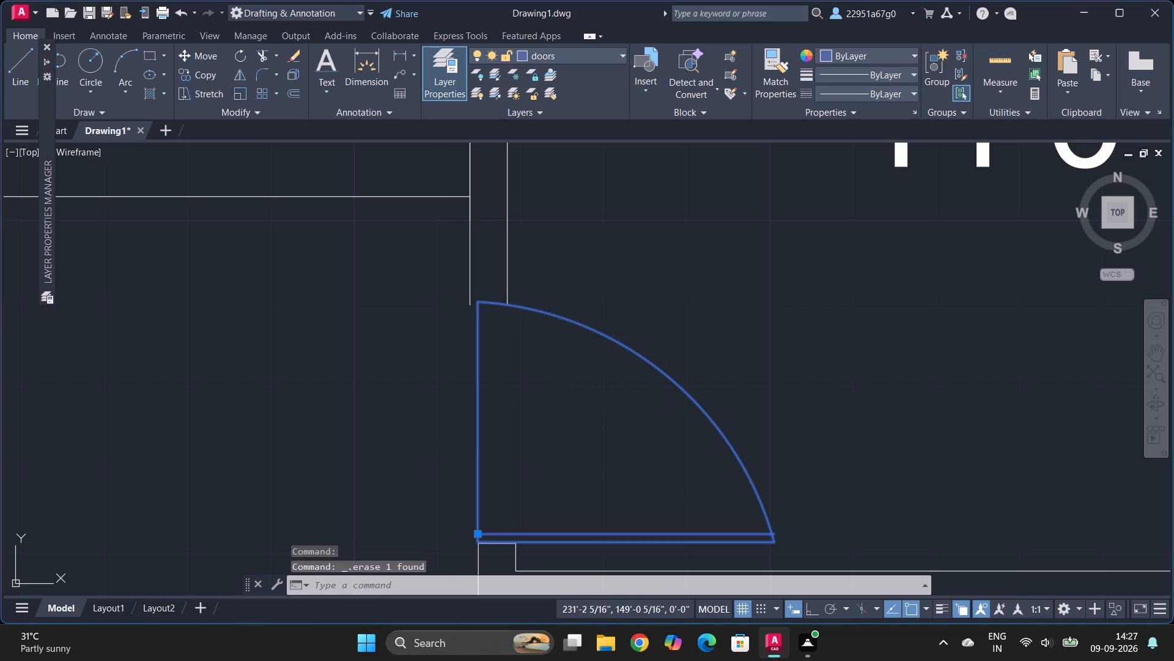
On Layer1, draw a 4 1/2" line closing the lower wall end above the 11'0"*16'0" bedroom's door opening.
{"action": "left_click", "coordinate": [570, 59]}
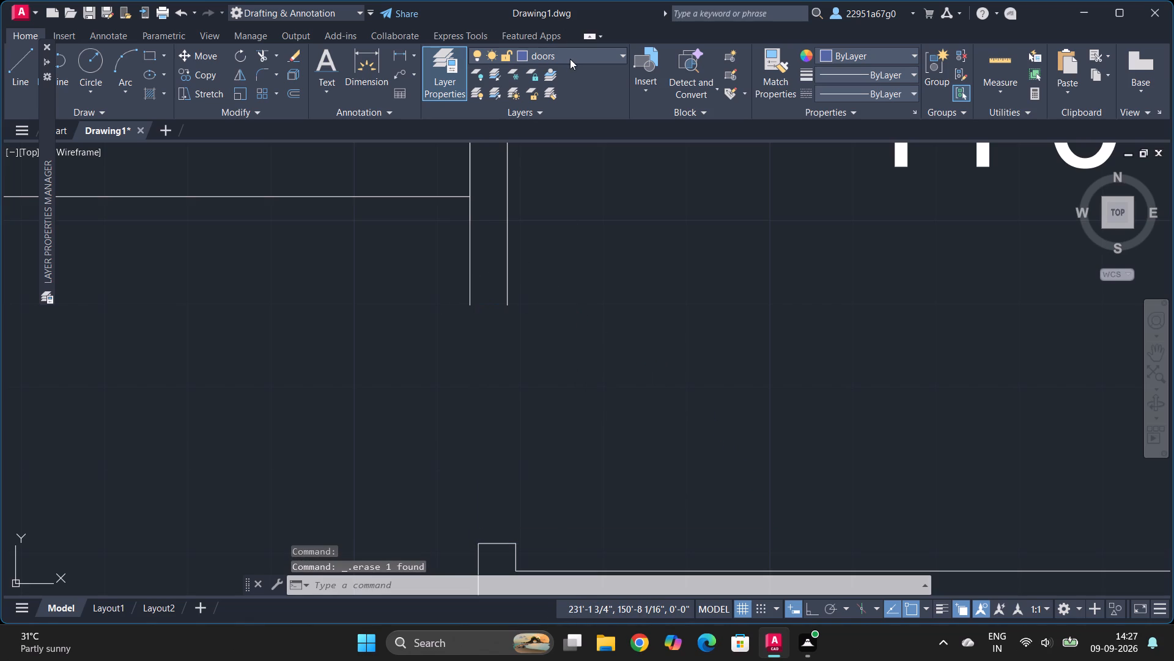
{"action": "left_click", "coordinate": [573, 110]}
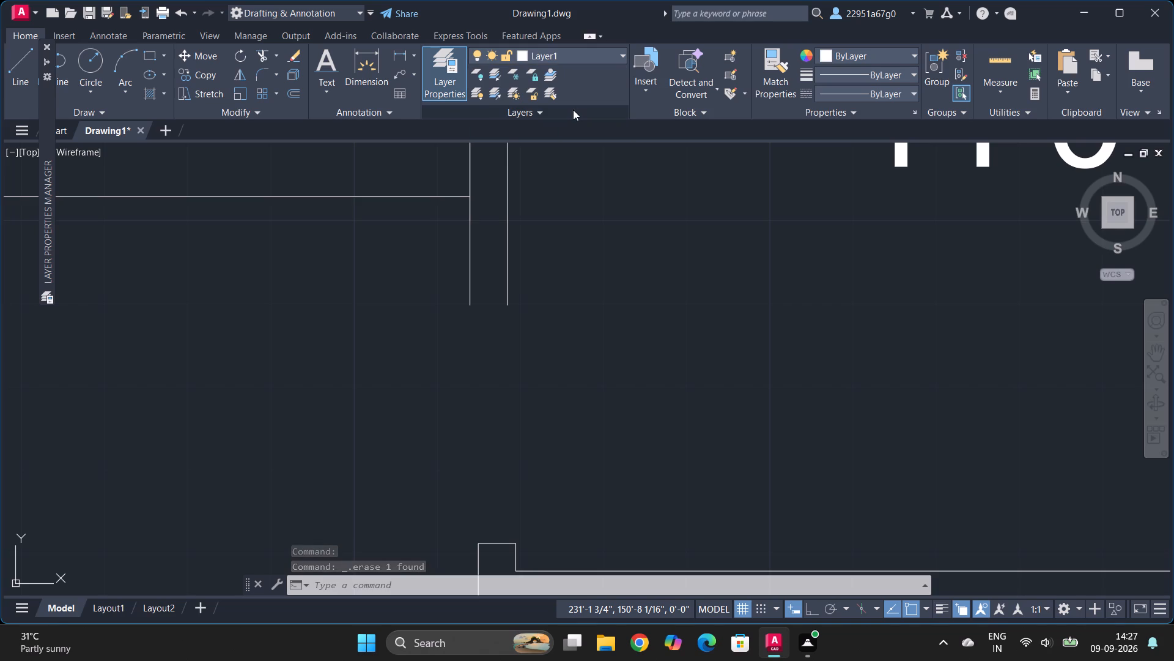
{"action": "key", "text": "l"}
{"action": "key", "text": "Return"}
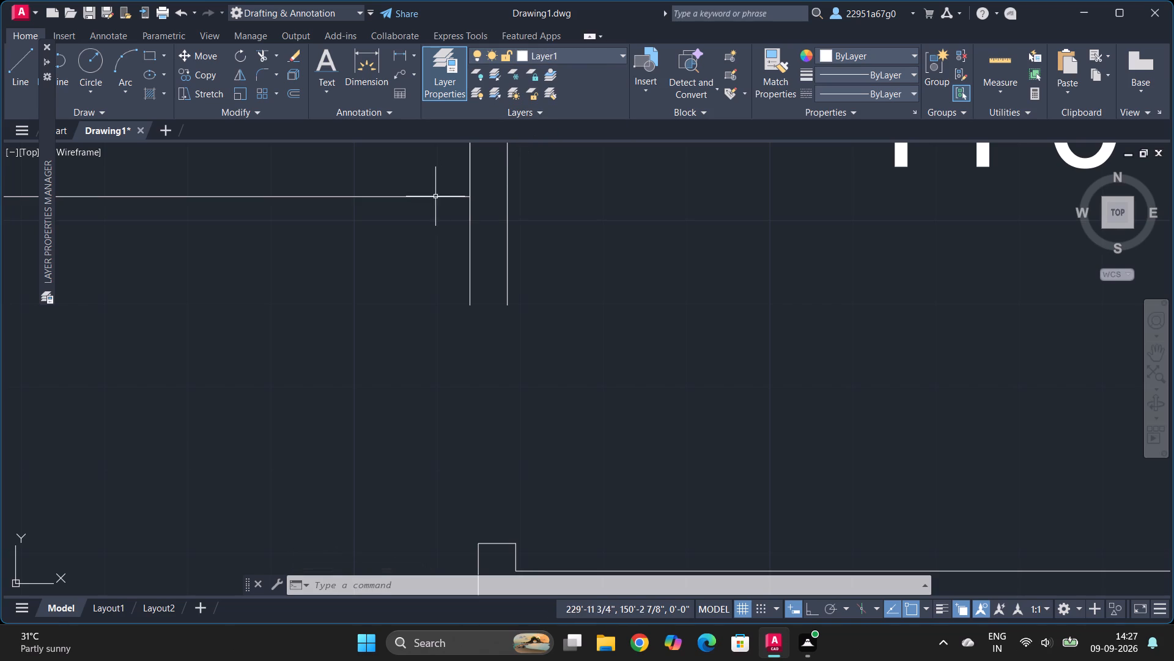
{"action": "key", "text": "l"}
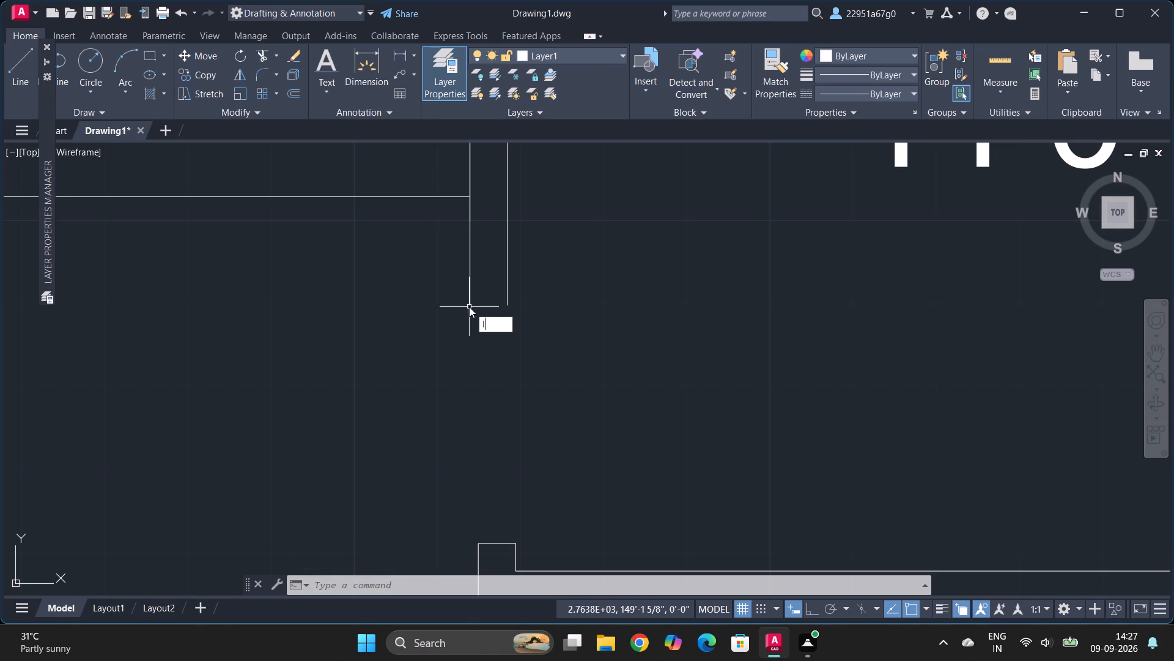
{"action": "key", "text": "Return"}
{"action": "left_click", "coordinate": [469, 307]}
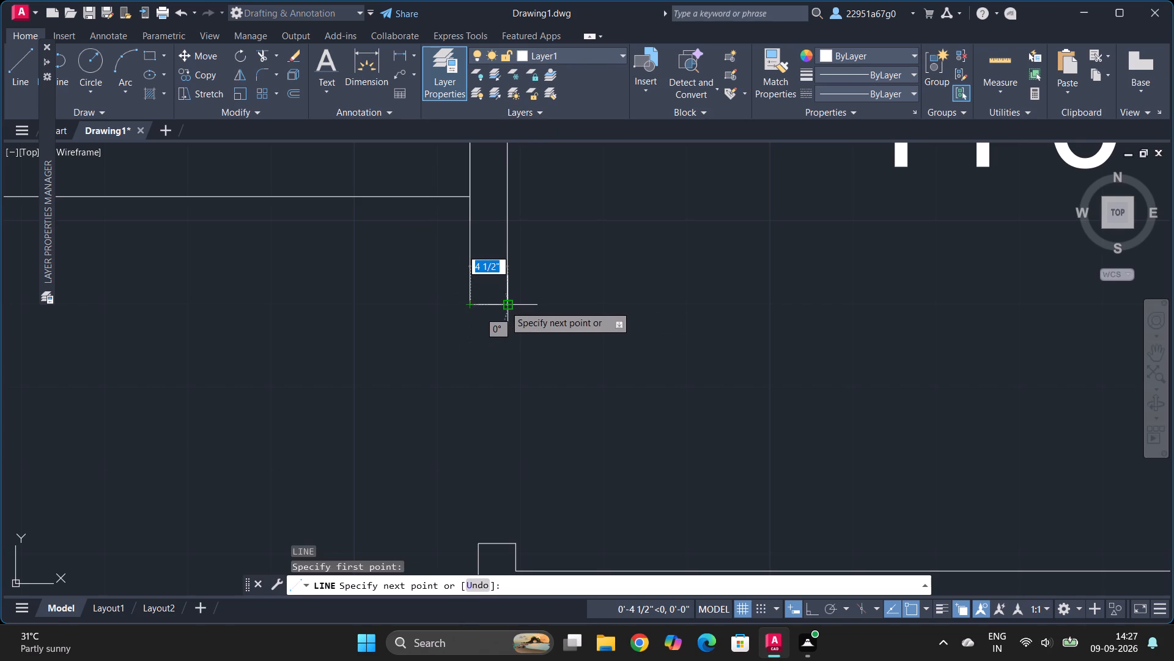
{"action": "left_click", "coordinate": [507, 305]}
{"action": "key", "text": "Escape"}
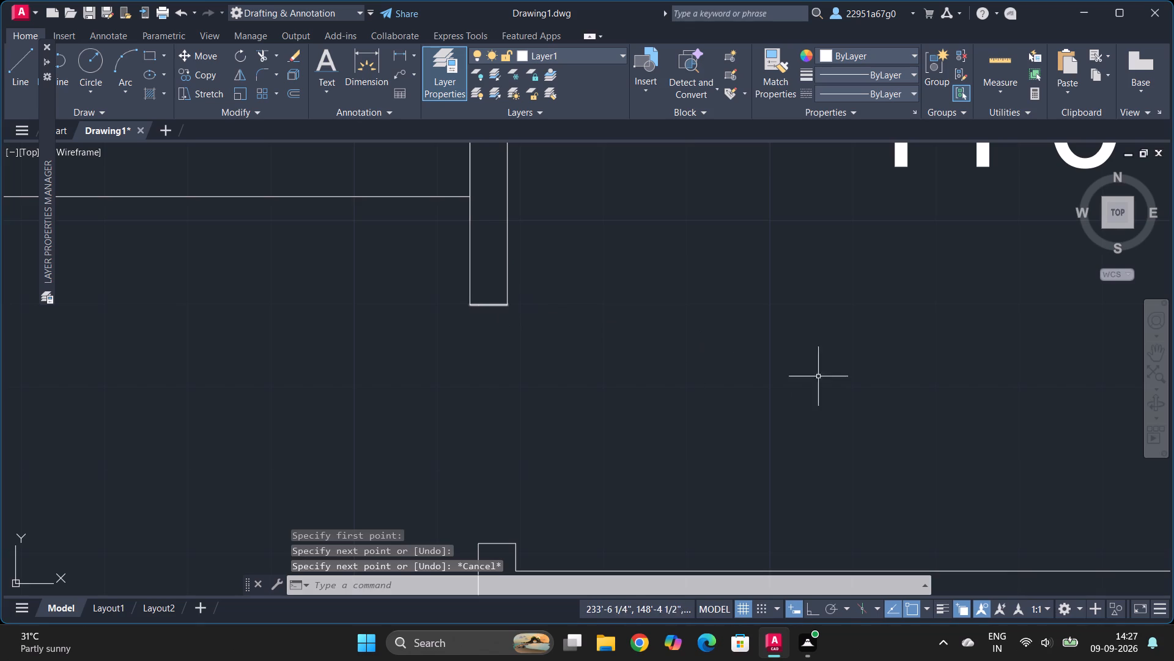
On the doors layer, copy the spare door block beside the plan into the 11'0"*16'0" bedroom's entrance opening, hinged at the lower wall corner.
{"action": "scroll", "coordinate": [627, 394], "scroll_direction": "down", "scroll_amount": 3, "text": "ctrl"}
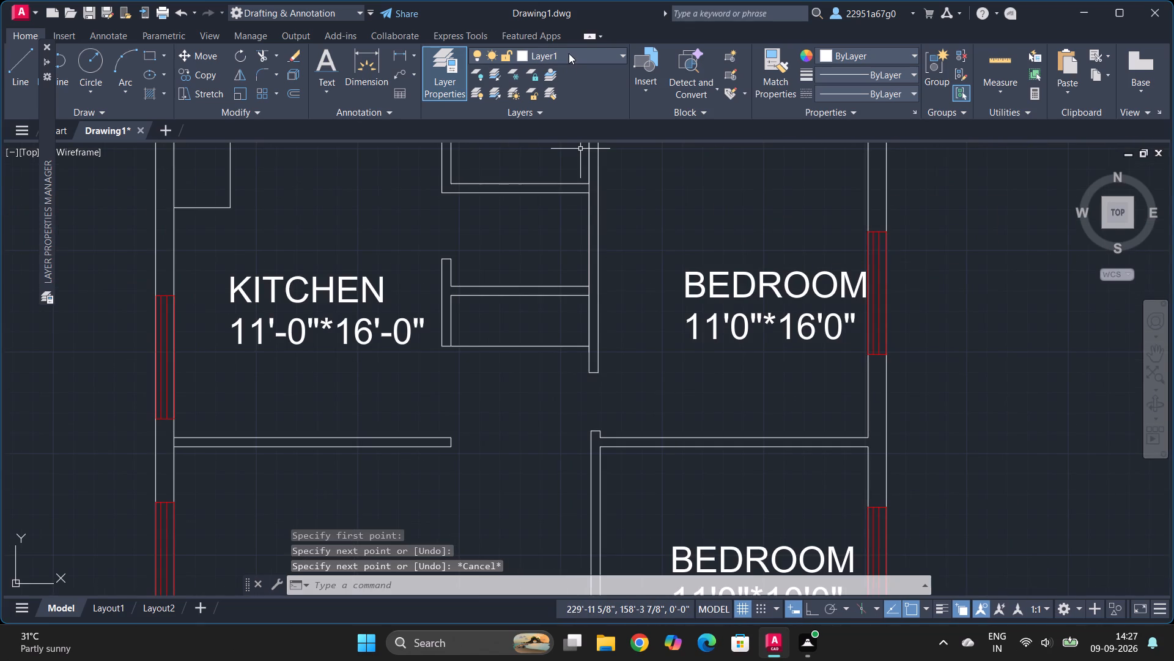
{"action": "left_click", "coordinate": [569, 53]}
{"action": "left_click", "coordinate": [569, 89]}
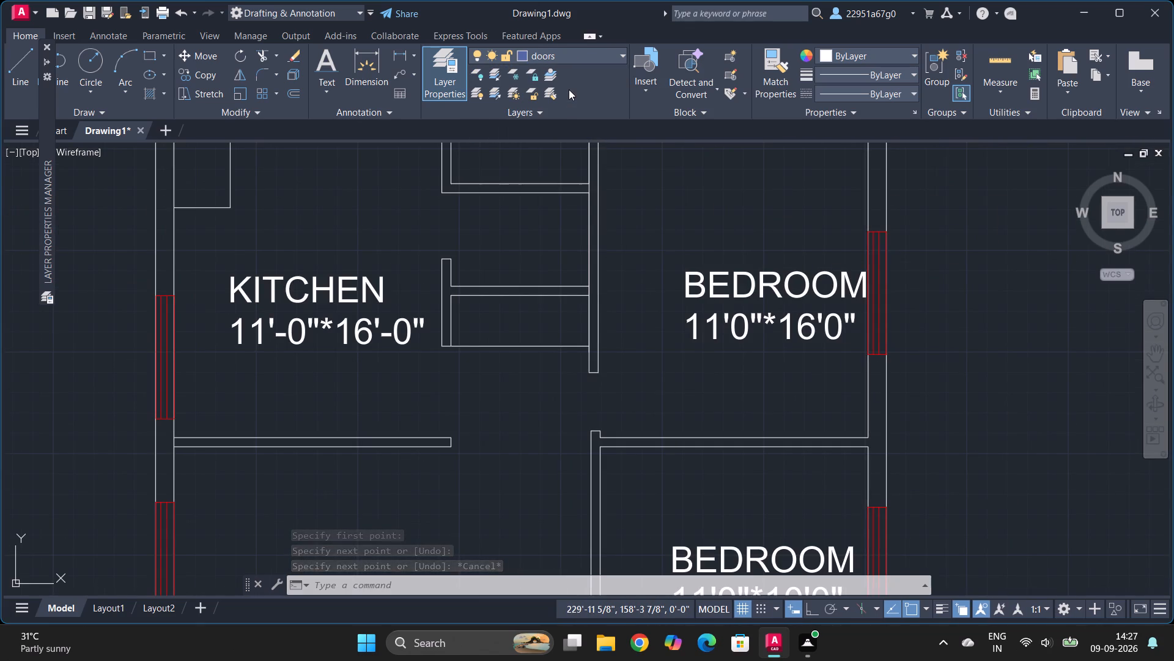
{"action": "scroll", "coordinate": [543, 165], "scroll_direction": "down", "scroll_amount": 4, "text": "ctrl"}
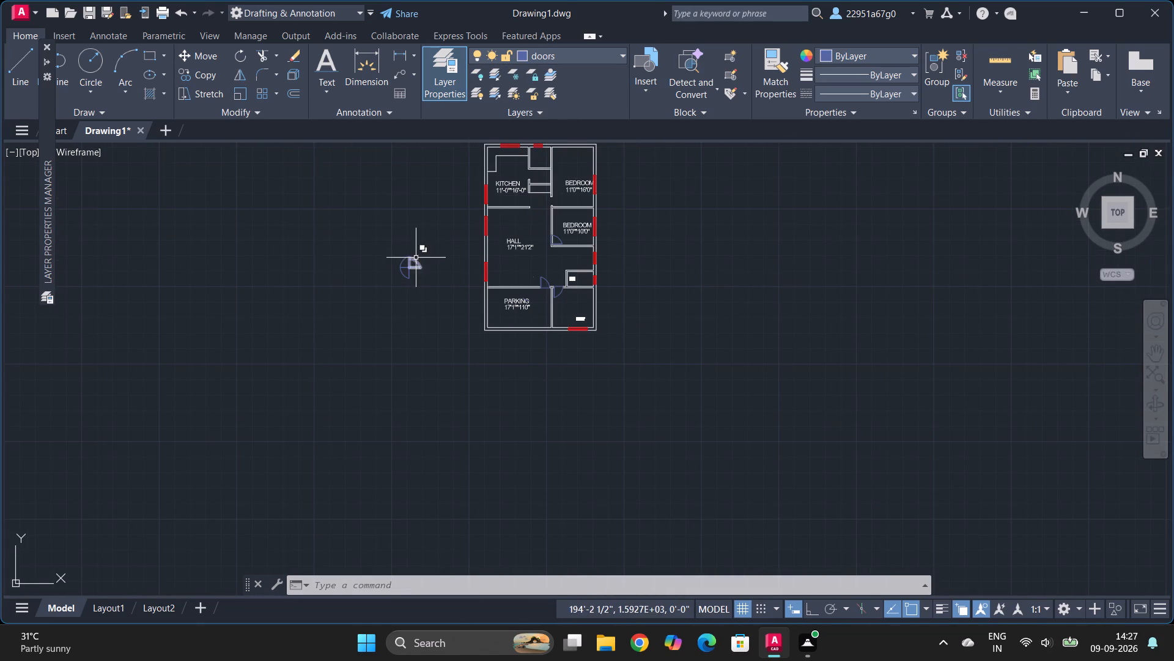
{"action": "scroll", "coordinate": [416, 258], "scroll_direction": "up", "scroll_amount": 3, "text": "ctrl"}
{"action": "left_click", "coordinate": [424, 287]}
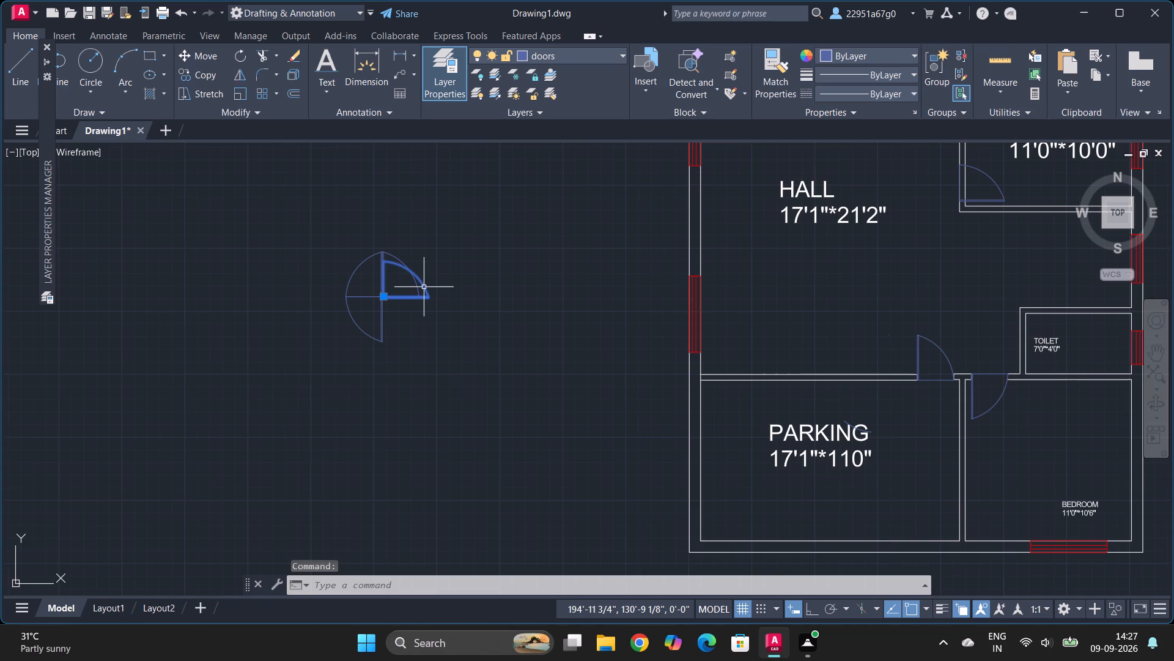
{"action": "type", "text": "co"}
{"action": "key", "text": "Return"}
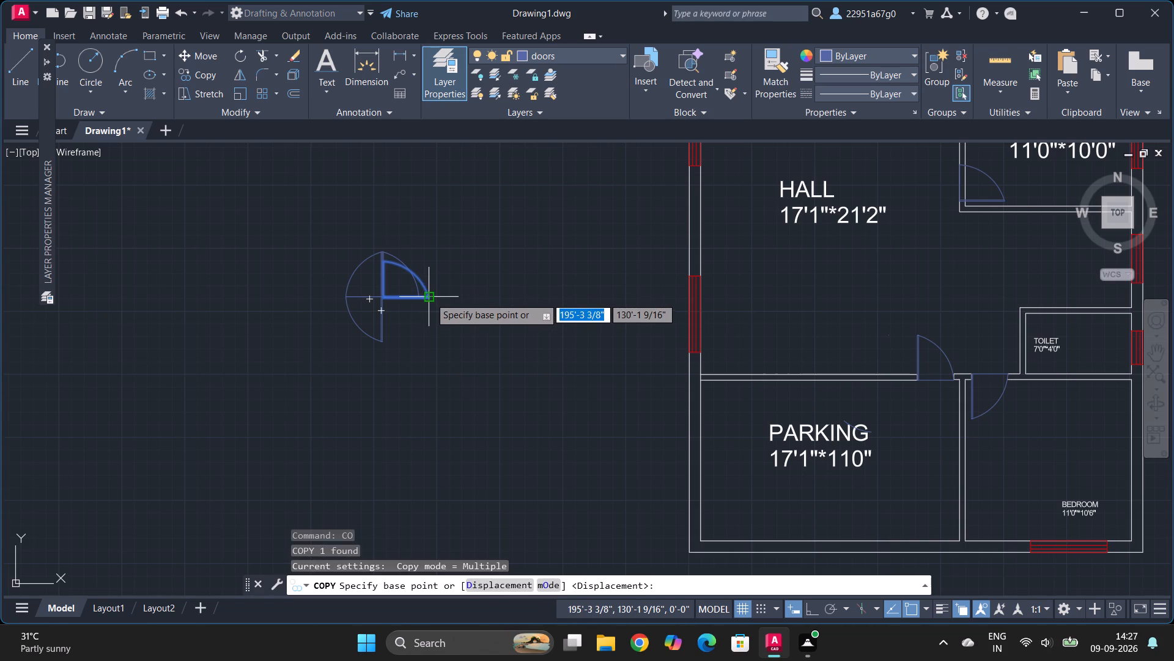
{"action": "left_click", "coordinate": [389, 301]}
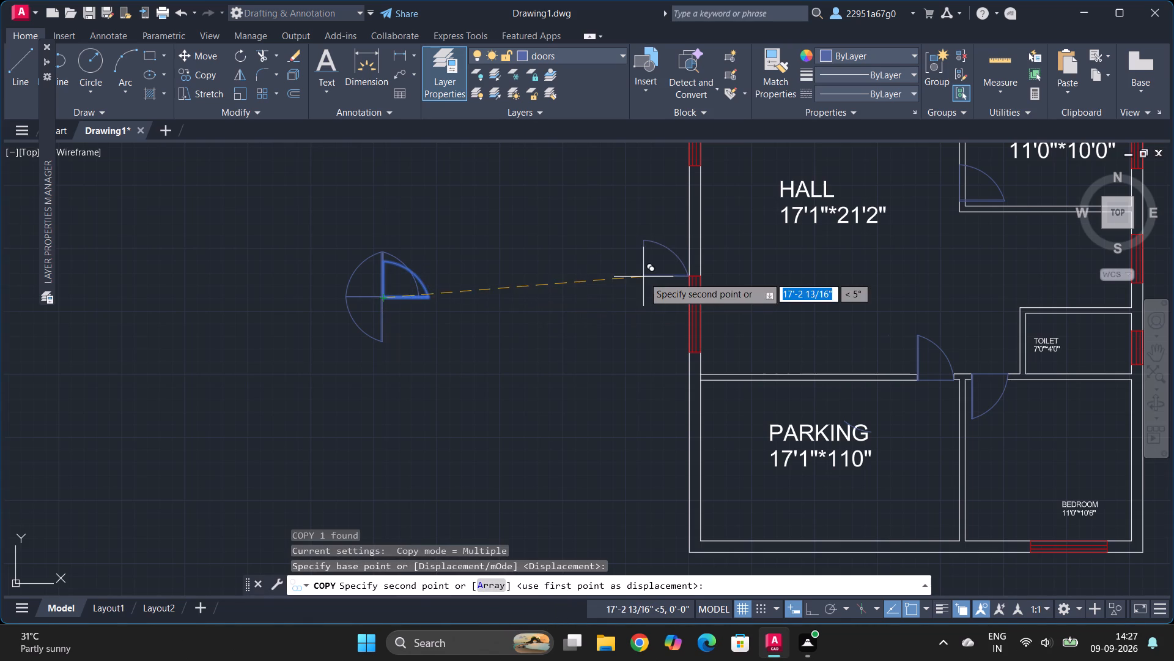
{"action": "scroll", "coordinate": [643, 277], "scroll_direction": "down", "scroll_amount": 3, "text": "ctrl"}
{"action": "scroll", "coordinate": [728, 221], "scroll_direction": "up", "scroll_amount": 5, "text": "ctrl"}
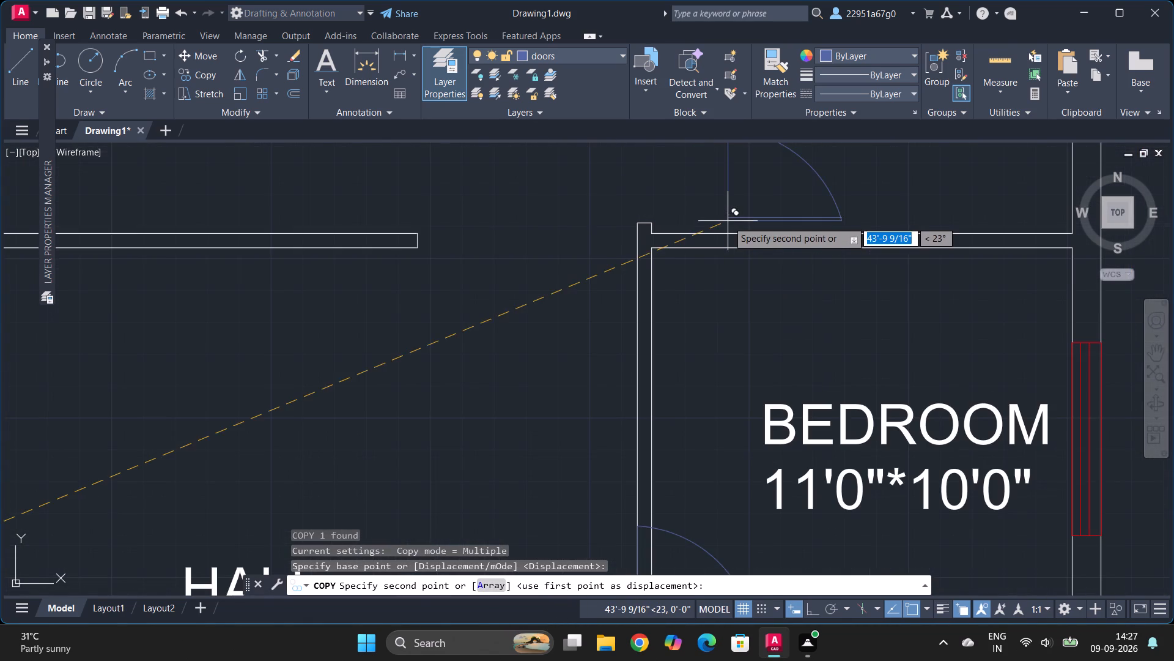
{"action": "scroll", "coordinate": [685, 229], "scroll_direction": "down", "scroll_amount": 2, "text": "ctrl"}
{"action": "scroll", "coordinate": [669, 200], "scroll_direction": "up", "scroll_amount": 3, "text": "ctrl"}
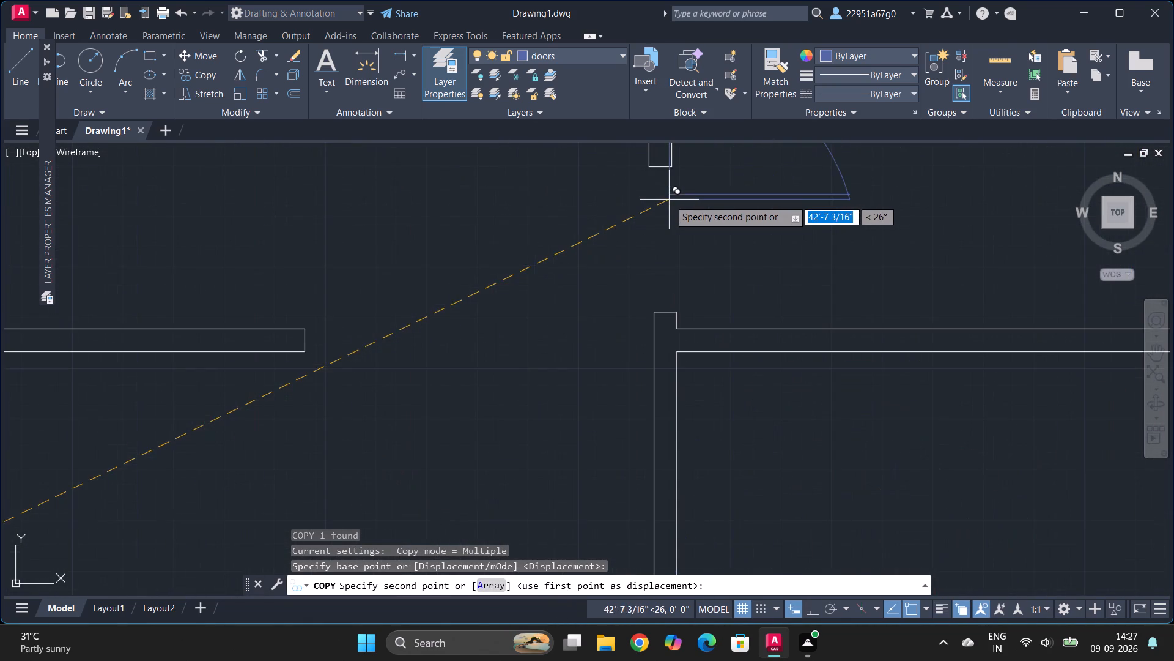
{"action": "left_click", "coordinate": [652, 313]}
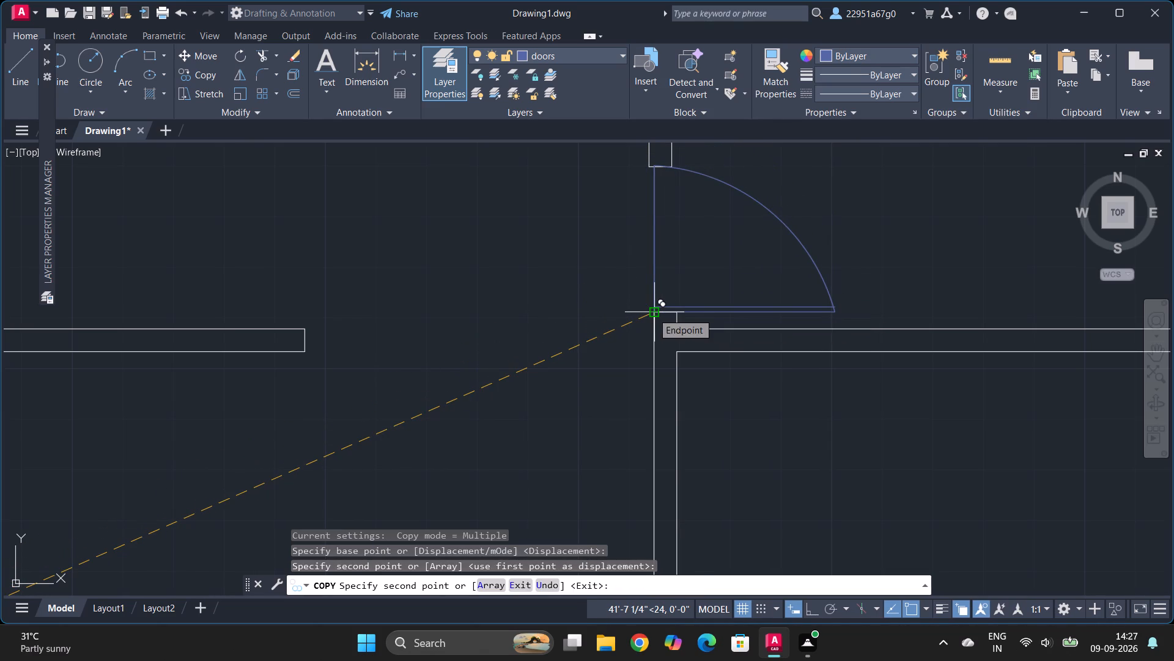
{"action": "key", "text": "Escape"}
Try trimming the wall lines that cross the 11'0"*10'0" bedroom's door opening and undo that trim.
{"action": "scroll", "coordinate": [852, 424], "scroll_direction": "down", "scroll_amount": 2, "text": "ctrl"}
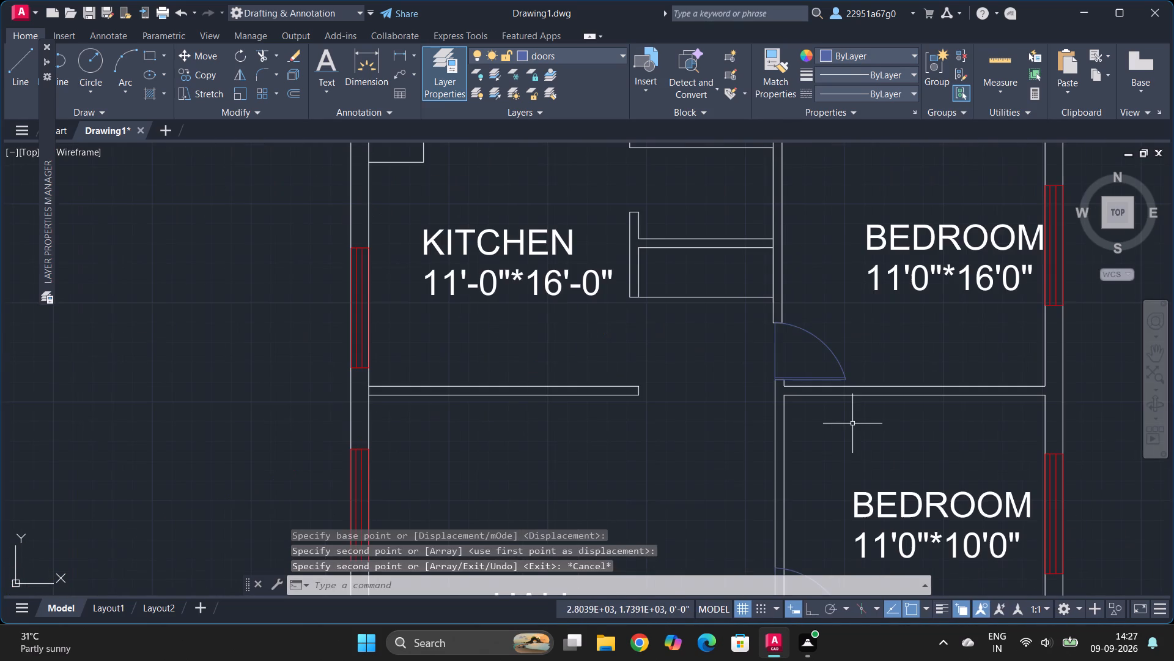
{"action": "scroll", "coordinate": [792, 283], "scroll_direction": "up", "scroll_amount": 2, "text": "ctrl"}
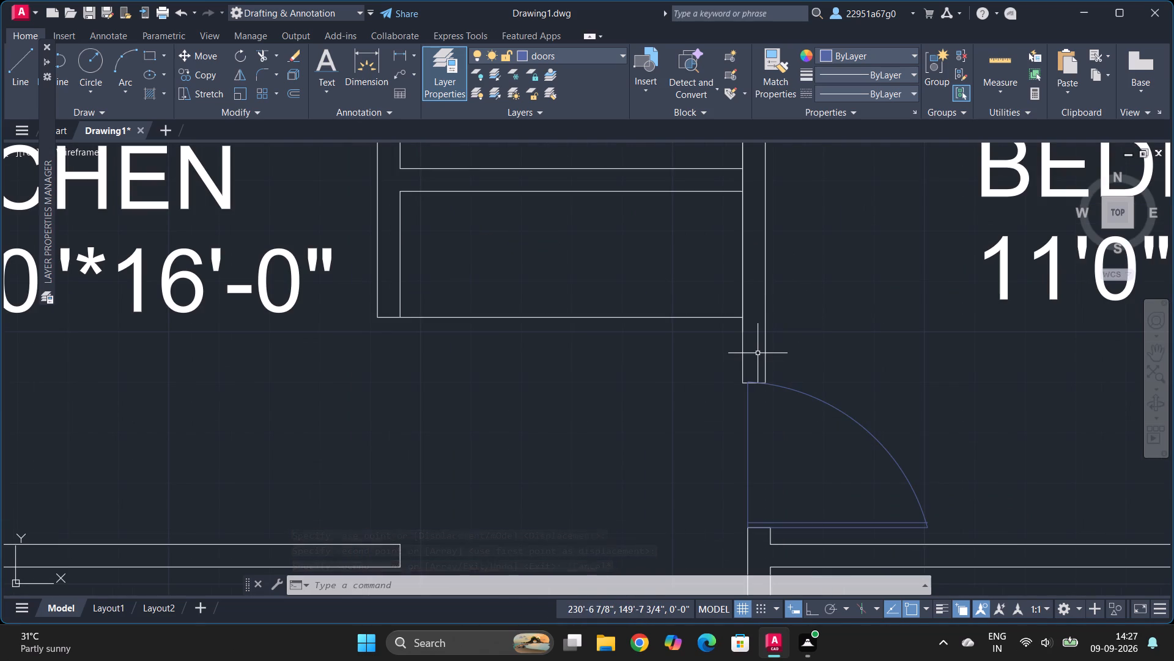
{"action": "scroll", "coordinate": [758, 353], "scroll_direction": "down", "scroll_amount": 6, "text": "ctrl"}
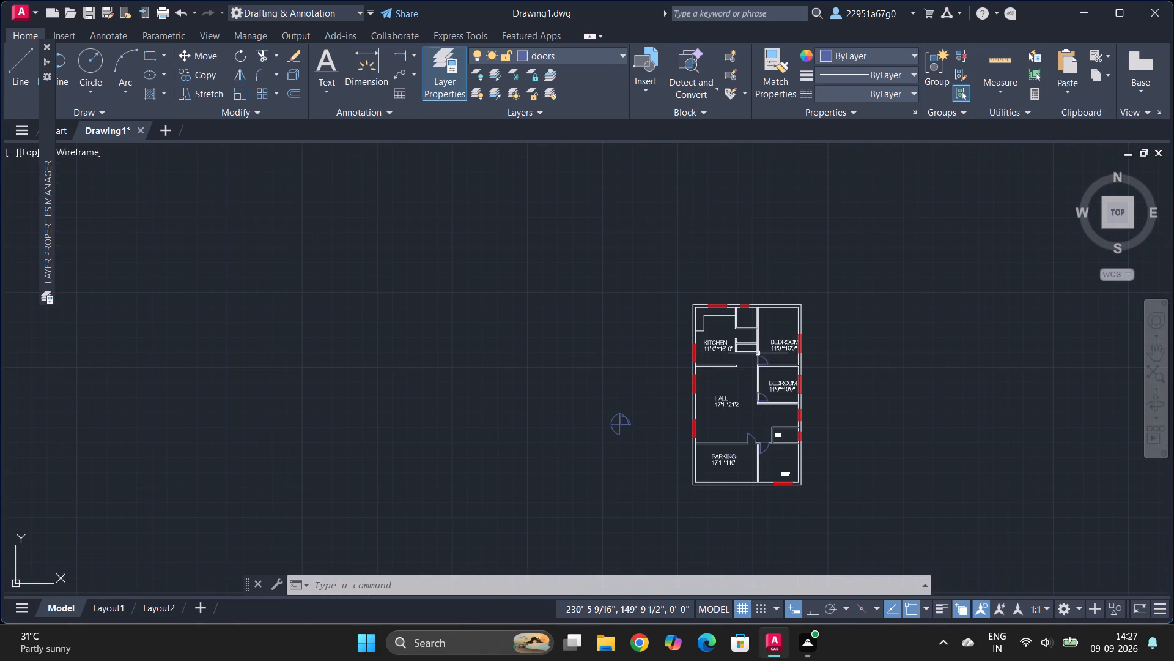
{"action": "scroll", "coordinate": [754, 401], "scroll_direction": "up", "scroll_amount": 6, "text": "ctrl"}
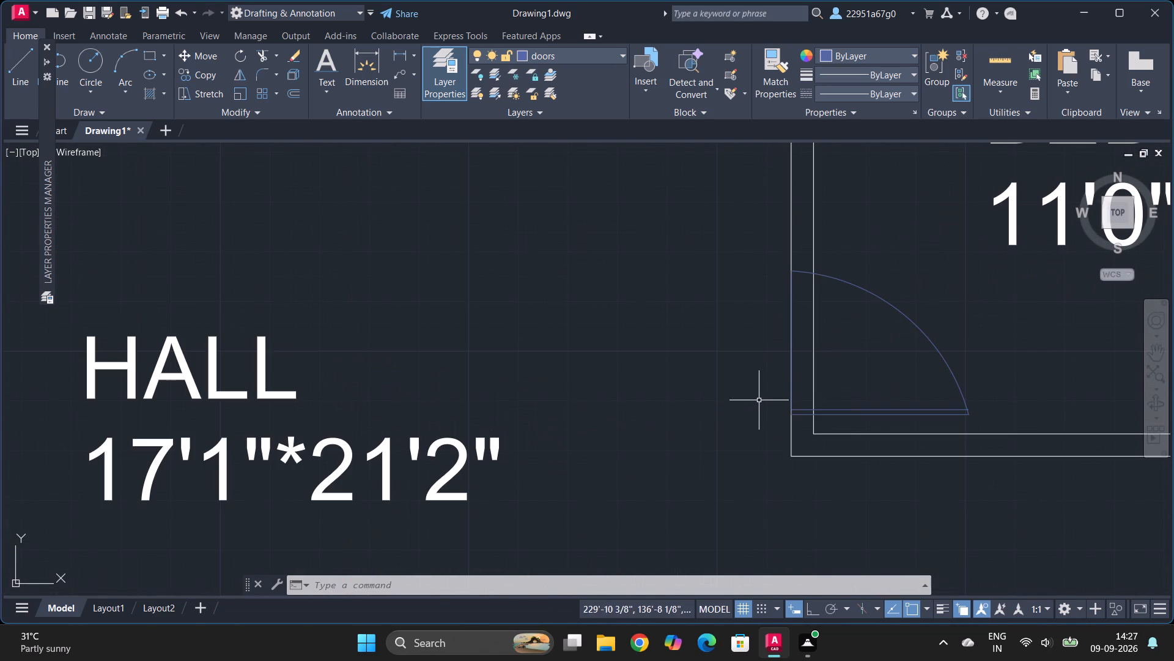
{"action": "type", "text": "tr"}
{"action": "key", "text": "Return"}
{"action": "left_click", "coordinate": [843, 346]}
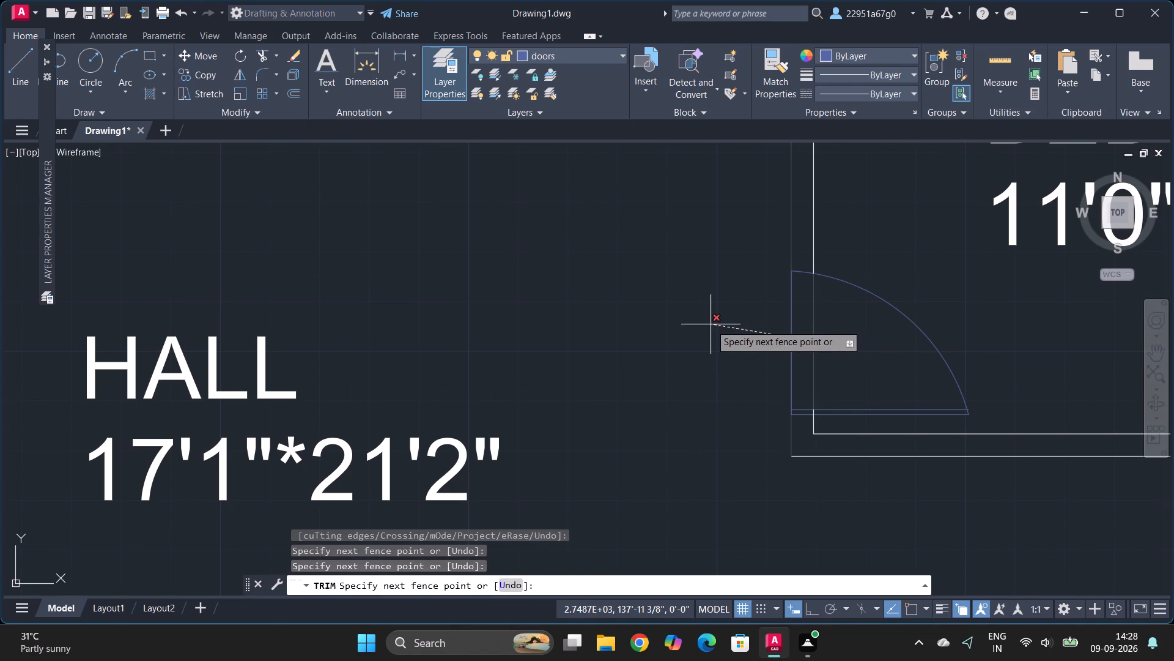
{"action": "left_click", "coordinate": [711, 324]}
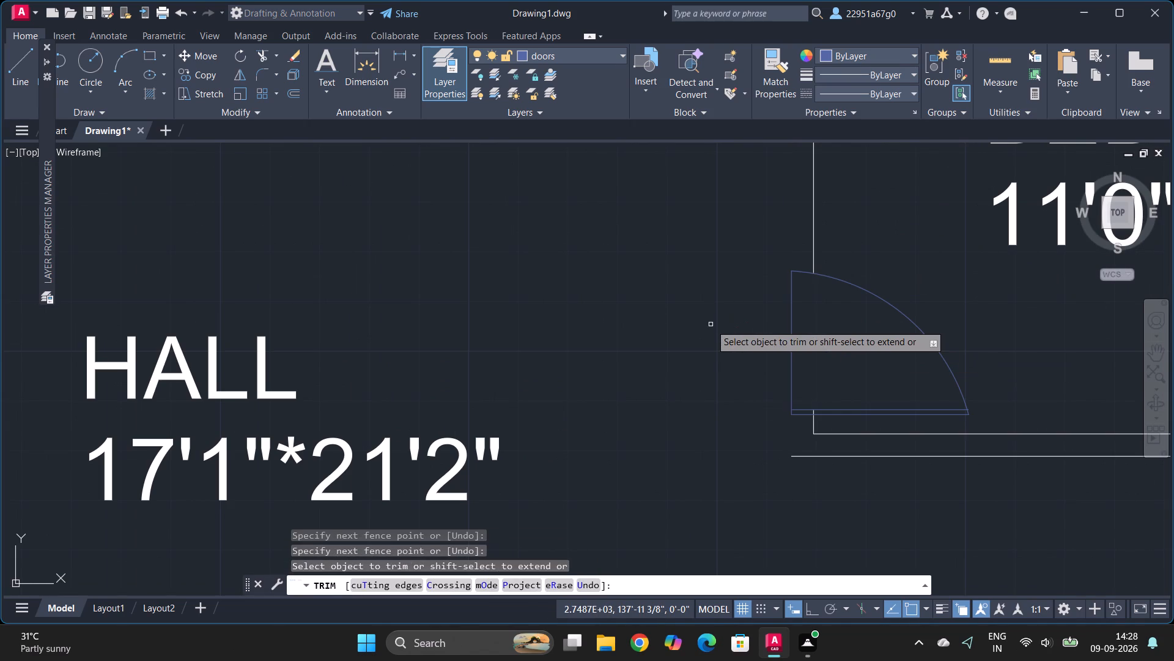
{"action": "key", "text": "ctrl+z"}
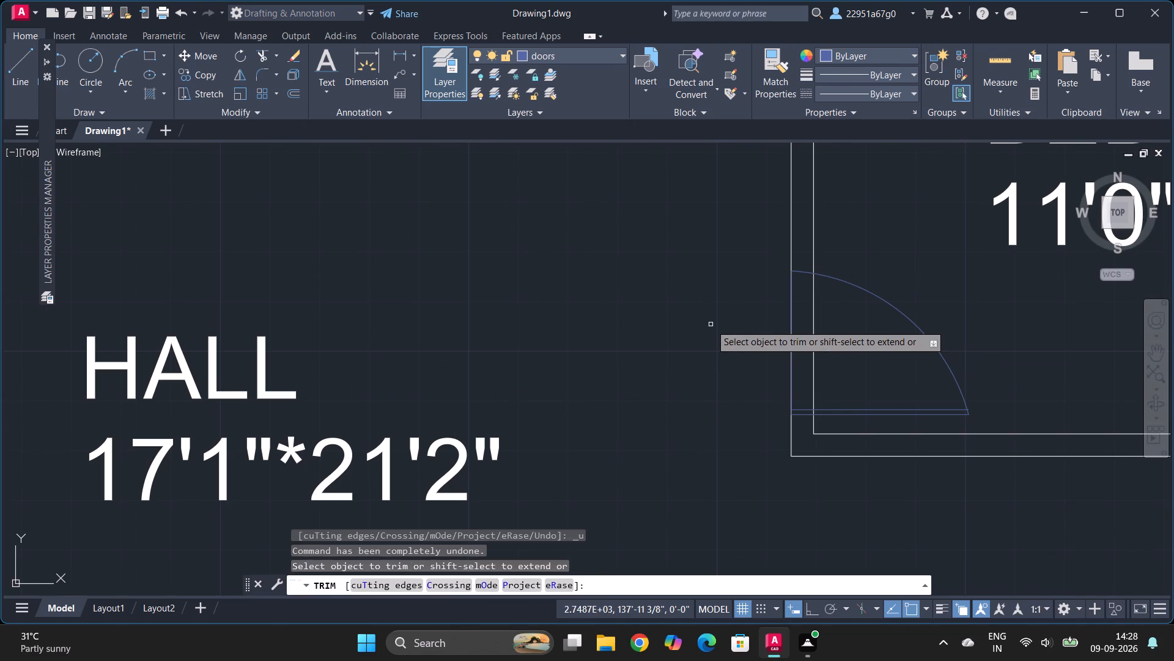
Trim both wall lines crossing the 11'0"*10'0" bedroom's door opening with a fence through the door.
{"action": "scroll", "coordinate": [860, 332], "scroll_direction": "down", "scroll_amount": 2, "text": "ctrl"}
{"action": "left_click", "coordinate": [855, 326]}
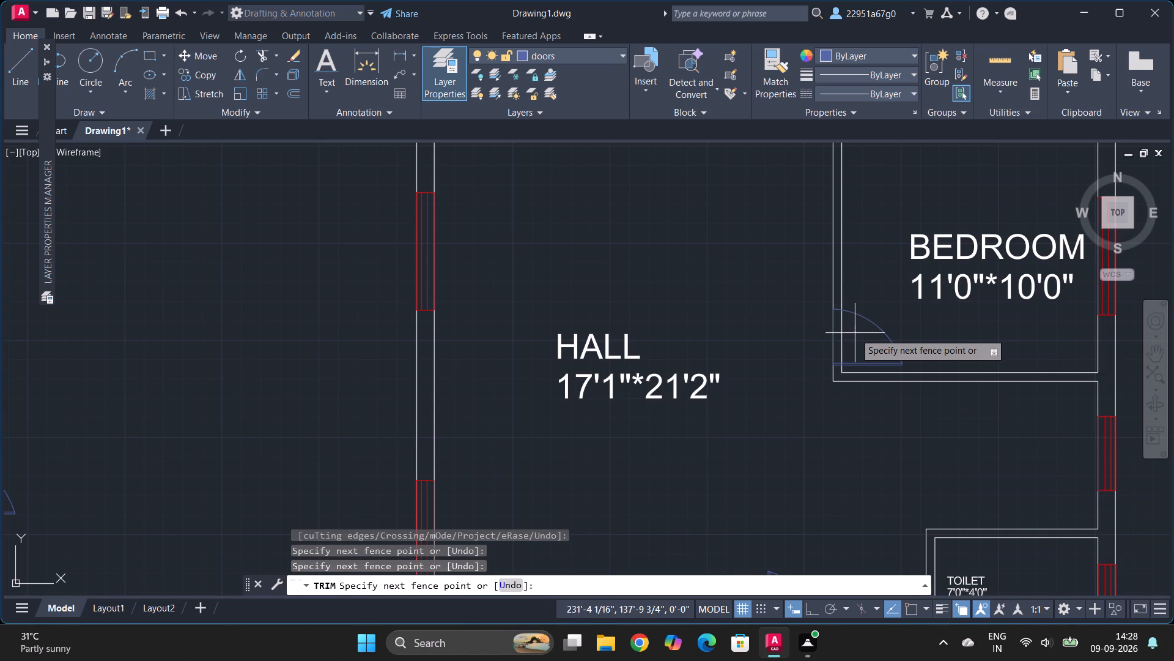
{"action": "left_click", "coordinate": [820, 339]}
{"action": "key", "text": "Escape"}
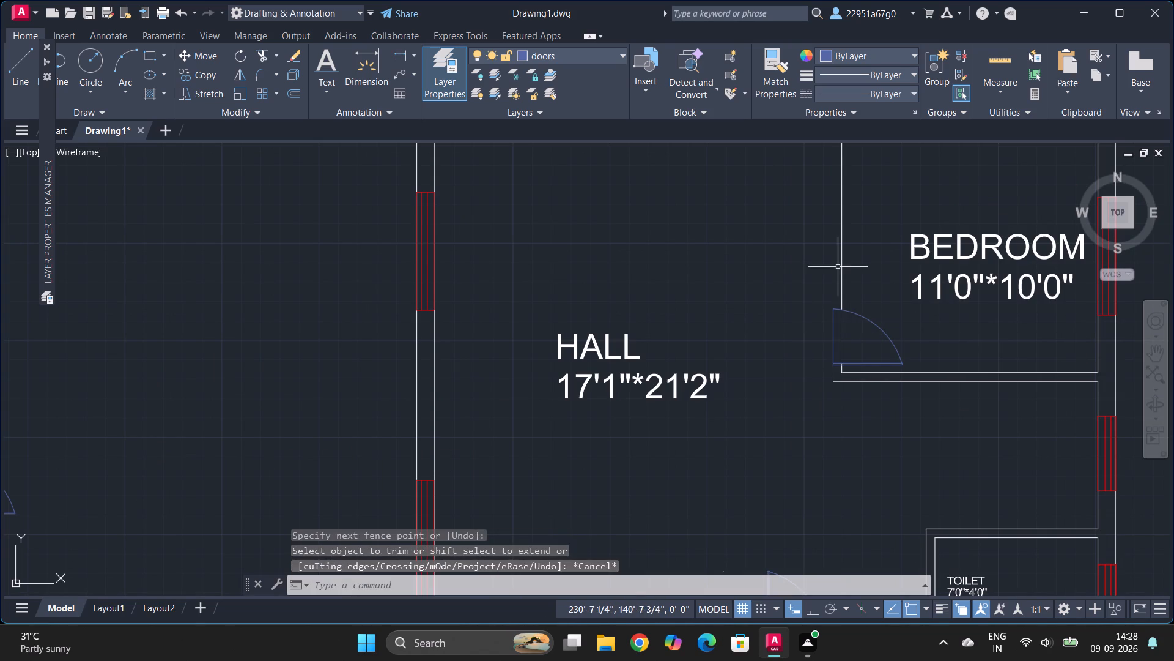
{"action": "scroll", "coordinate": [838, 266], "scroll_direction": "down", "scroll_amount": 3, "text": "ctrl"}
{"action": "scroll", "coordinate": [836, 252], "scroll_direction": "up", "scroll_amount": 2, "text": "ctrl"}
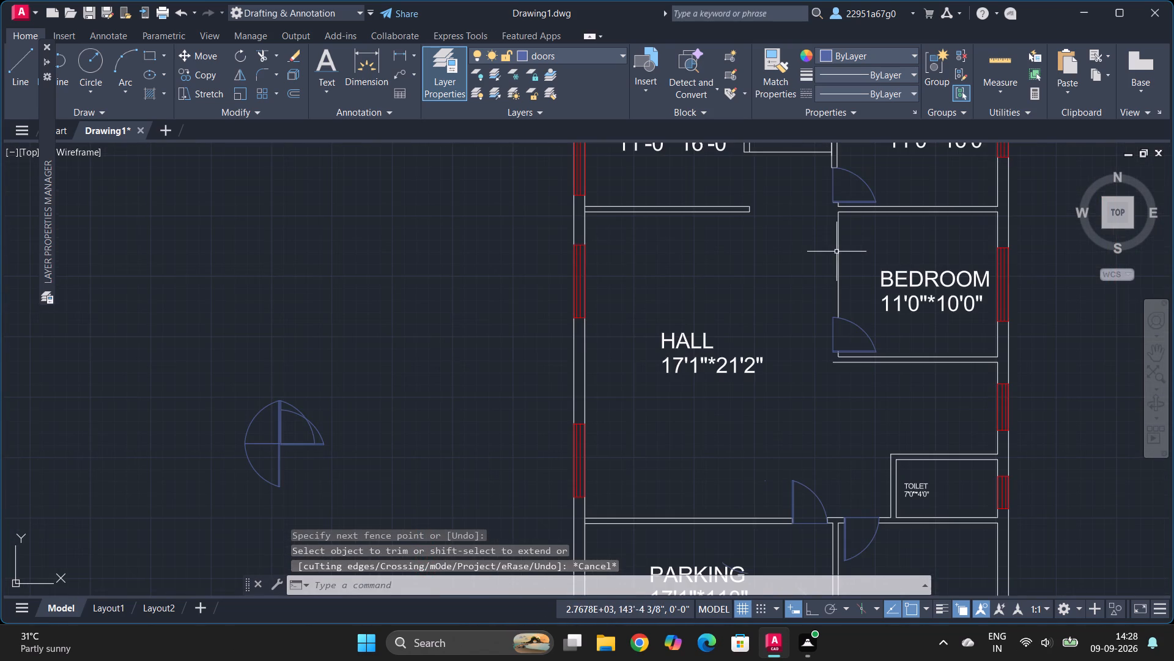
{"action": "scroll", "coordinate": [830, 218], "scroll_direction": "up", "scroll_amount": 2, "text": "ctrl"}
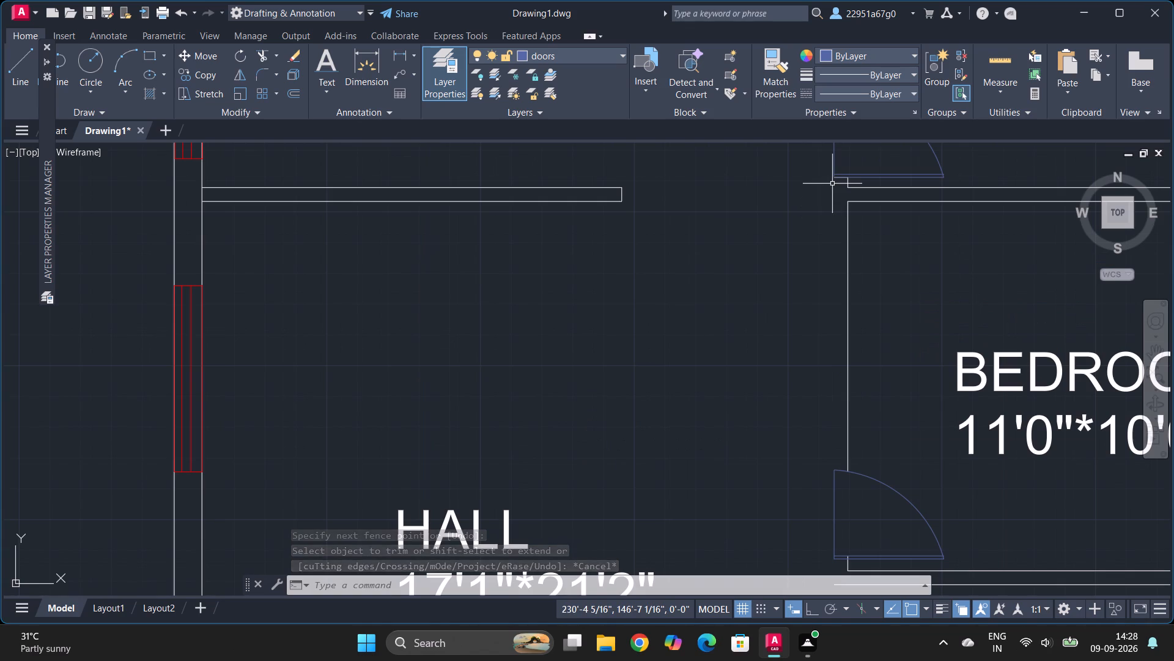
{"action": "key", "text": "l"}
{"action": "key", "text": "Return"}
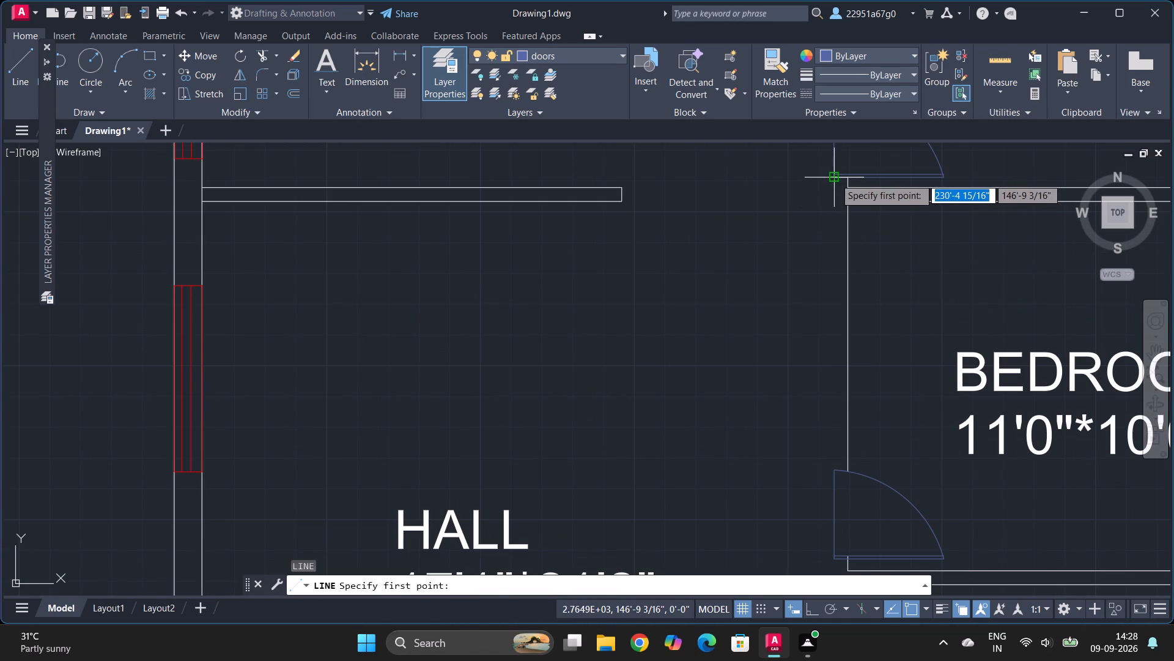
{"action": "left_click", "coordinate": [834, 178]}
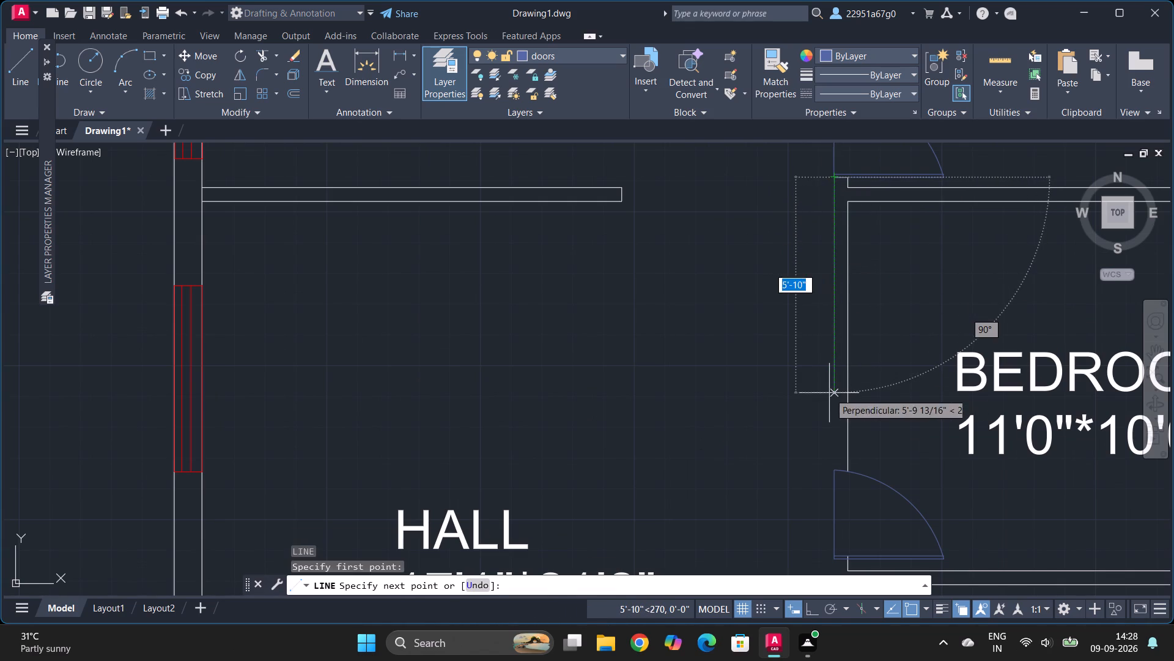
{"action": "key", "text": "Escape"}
On Layer1, redraw the hall-side wall line from below the 11'0"*16'0" bedroom's door to the top of the 11'0"*10'0" bedroom's door.
{"action": "left_click", "coordinate": [602, 54]}
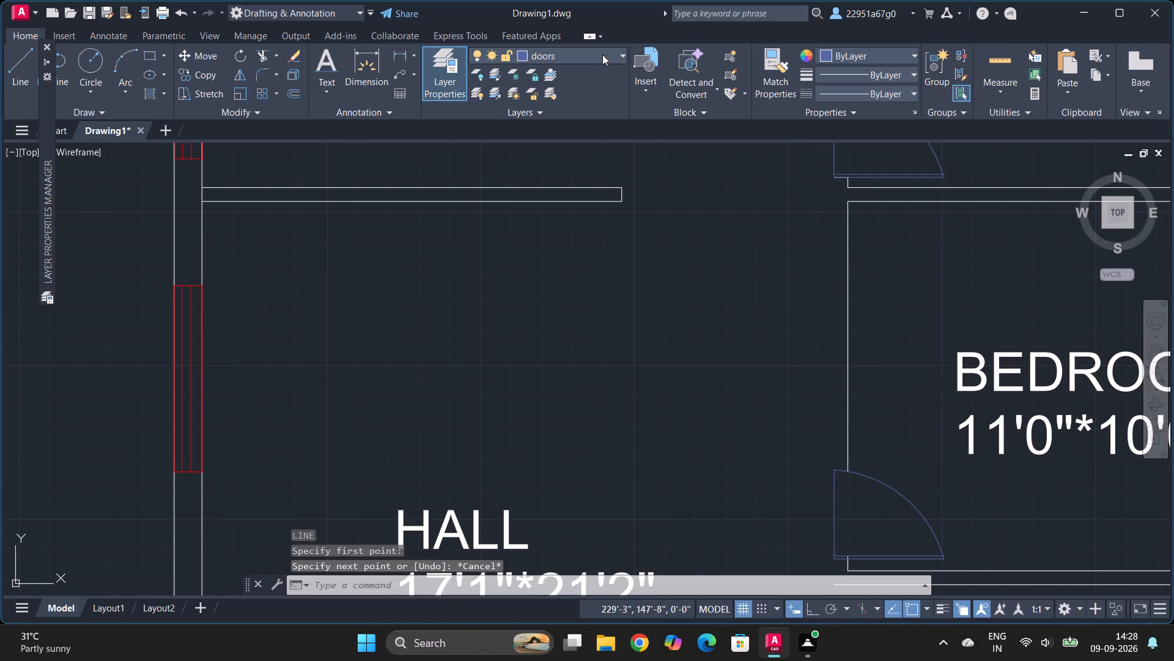
{"action": "left_click", "coordinate": [589, 110]}
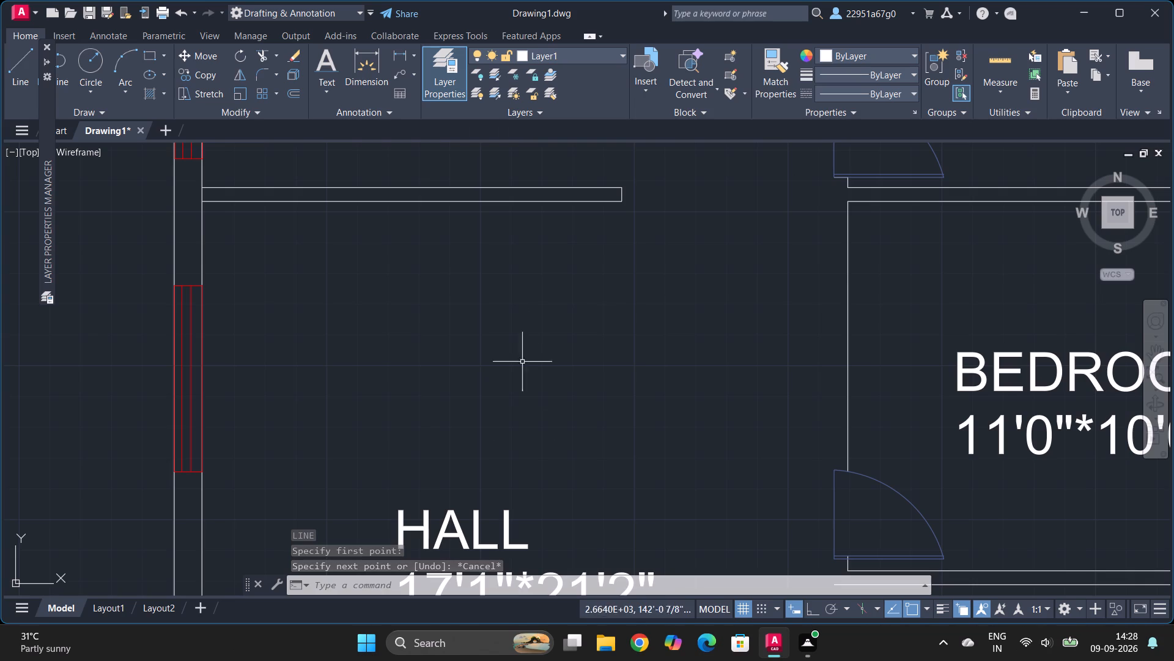
{"action": "key", "text": "l"}
{"action": "key", "text": "Return"}
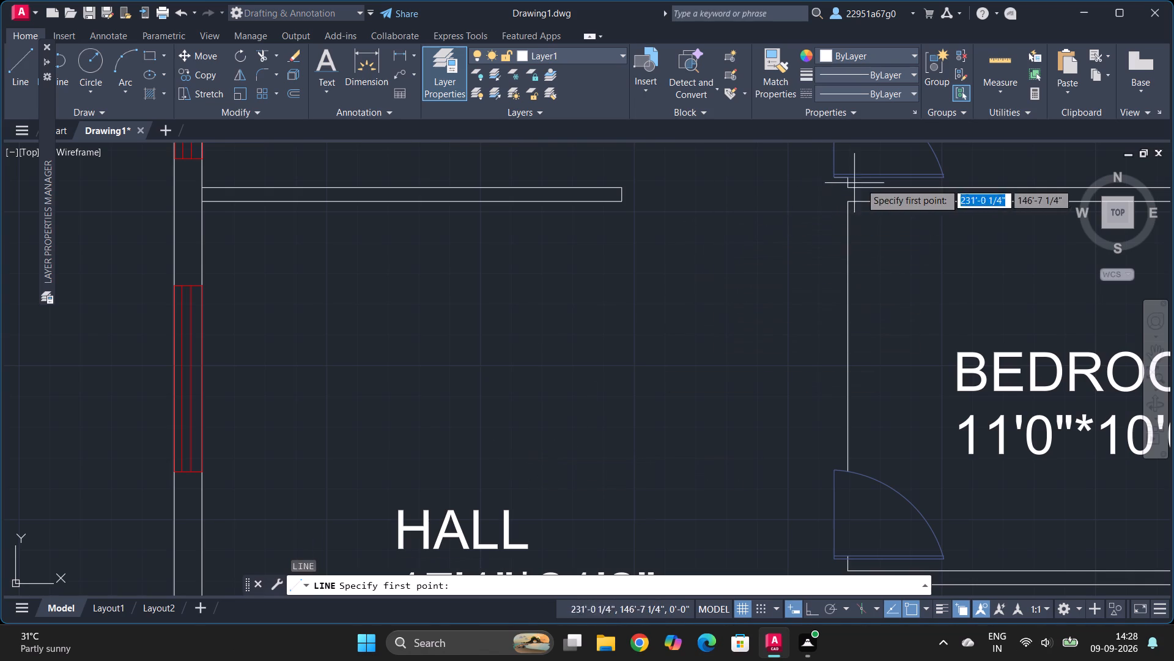
{"action": "left_click", "coordinate": [834, 180]}
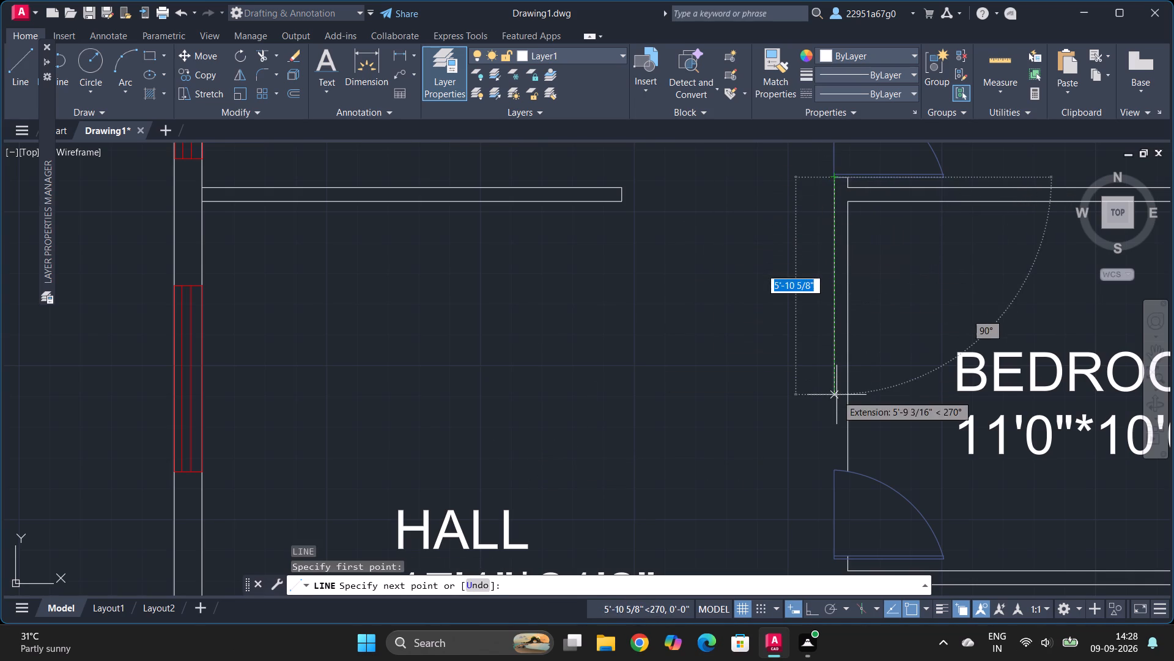
{"action": "left_click", "coordinate": [836, 472]}
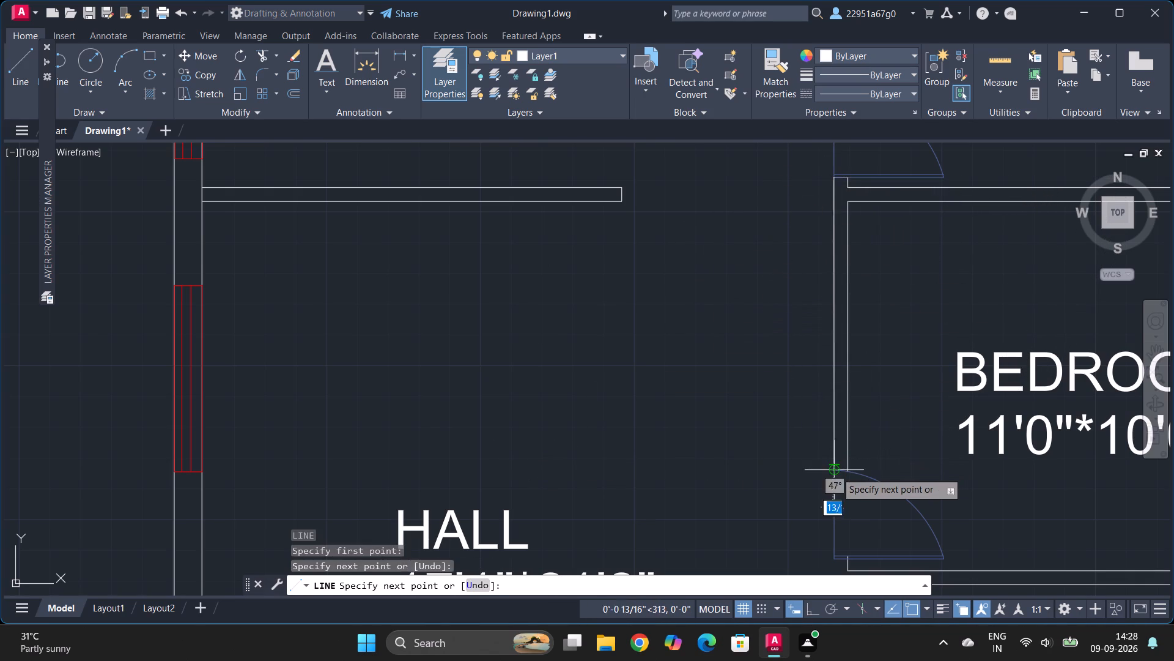
{"action": "key", "text": "Escape"}
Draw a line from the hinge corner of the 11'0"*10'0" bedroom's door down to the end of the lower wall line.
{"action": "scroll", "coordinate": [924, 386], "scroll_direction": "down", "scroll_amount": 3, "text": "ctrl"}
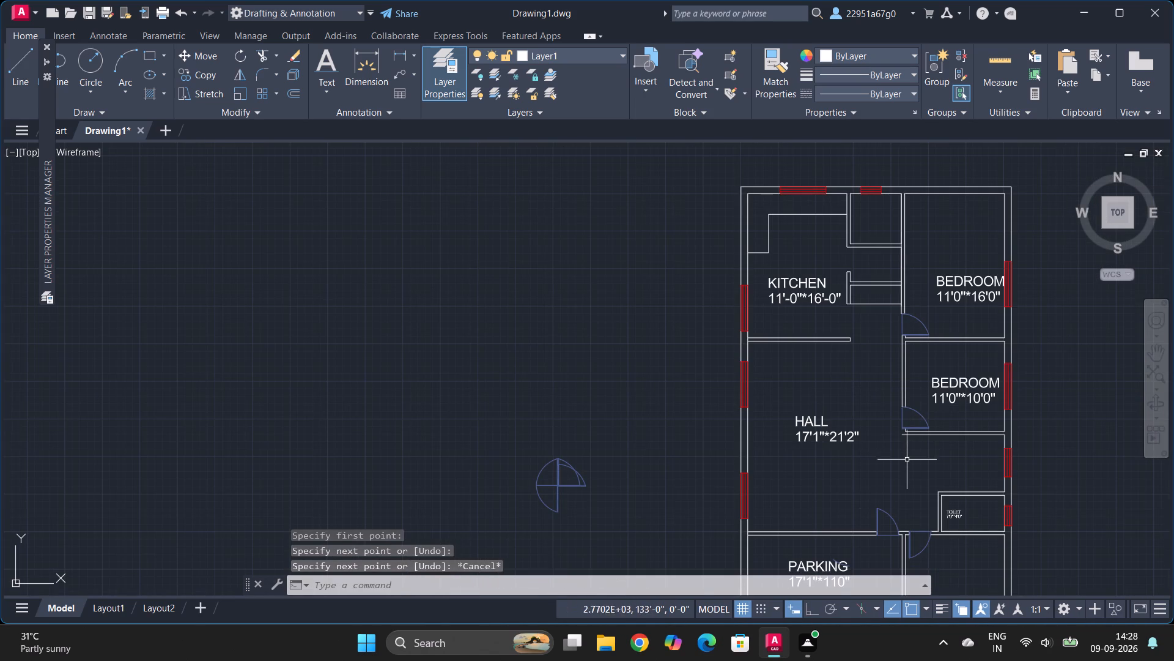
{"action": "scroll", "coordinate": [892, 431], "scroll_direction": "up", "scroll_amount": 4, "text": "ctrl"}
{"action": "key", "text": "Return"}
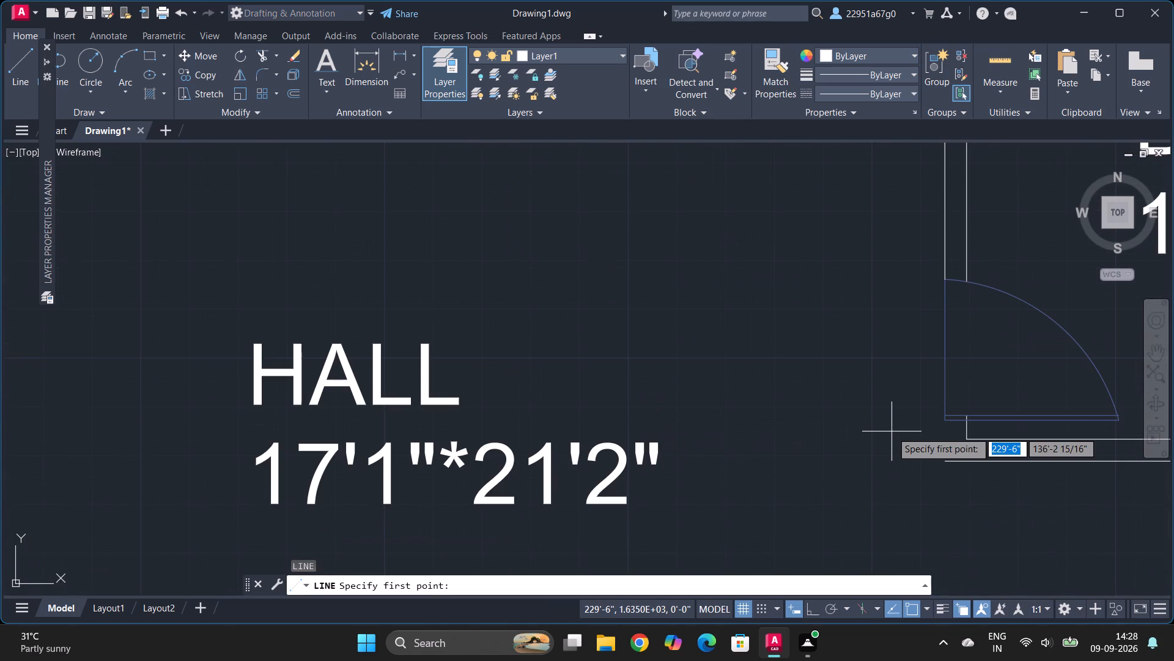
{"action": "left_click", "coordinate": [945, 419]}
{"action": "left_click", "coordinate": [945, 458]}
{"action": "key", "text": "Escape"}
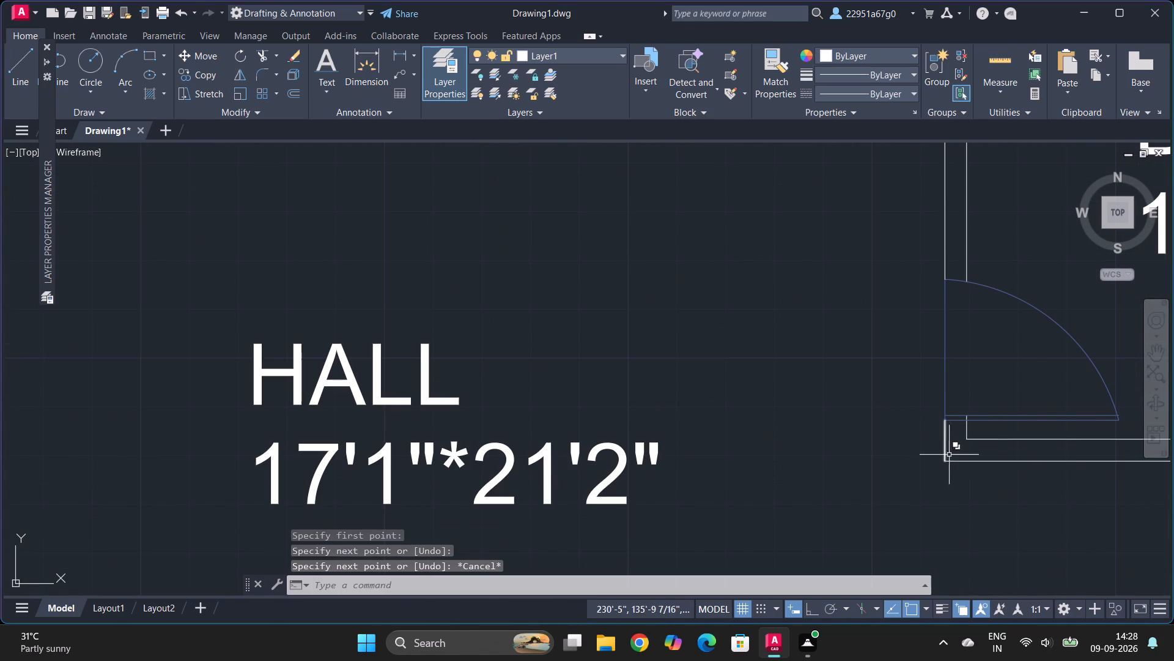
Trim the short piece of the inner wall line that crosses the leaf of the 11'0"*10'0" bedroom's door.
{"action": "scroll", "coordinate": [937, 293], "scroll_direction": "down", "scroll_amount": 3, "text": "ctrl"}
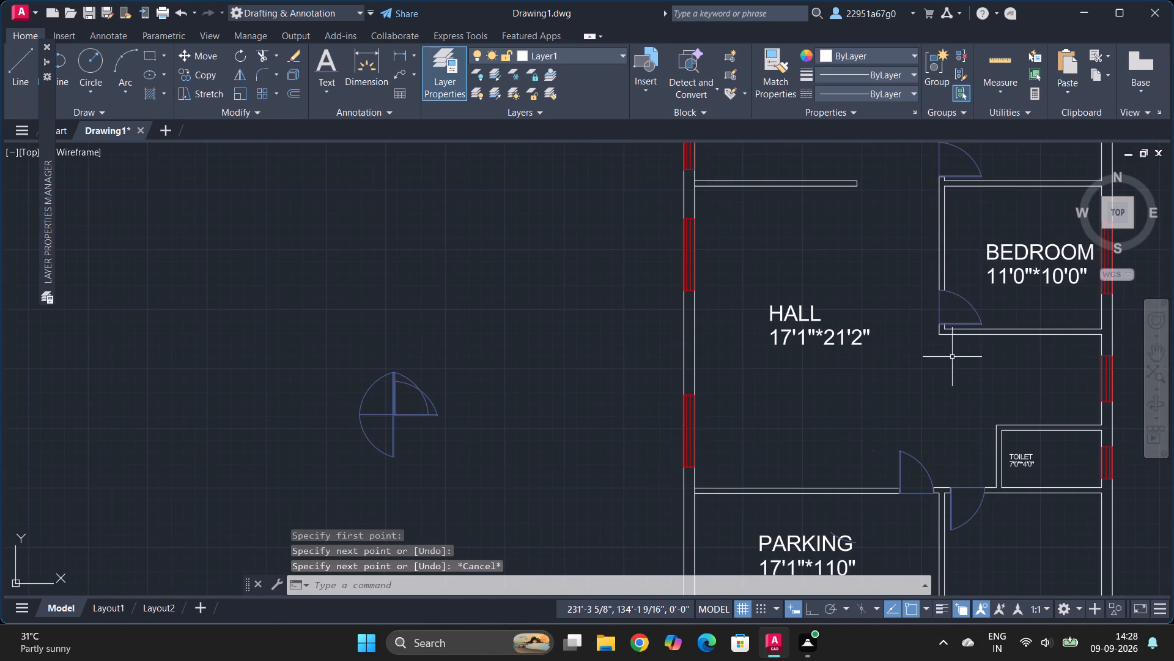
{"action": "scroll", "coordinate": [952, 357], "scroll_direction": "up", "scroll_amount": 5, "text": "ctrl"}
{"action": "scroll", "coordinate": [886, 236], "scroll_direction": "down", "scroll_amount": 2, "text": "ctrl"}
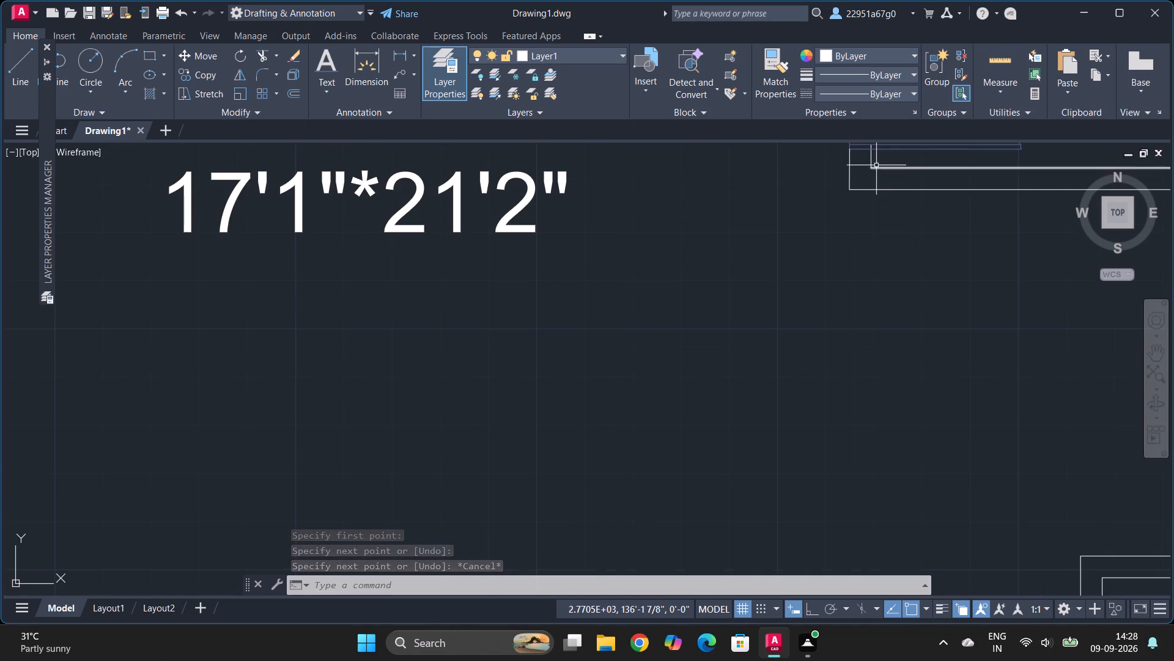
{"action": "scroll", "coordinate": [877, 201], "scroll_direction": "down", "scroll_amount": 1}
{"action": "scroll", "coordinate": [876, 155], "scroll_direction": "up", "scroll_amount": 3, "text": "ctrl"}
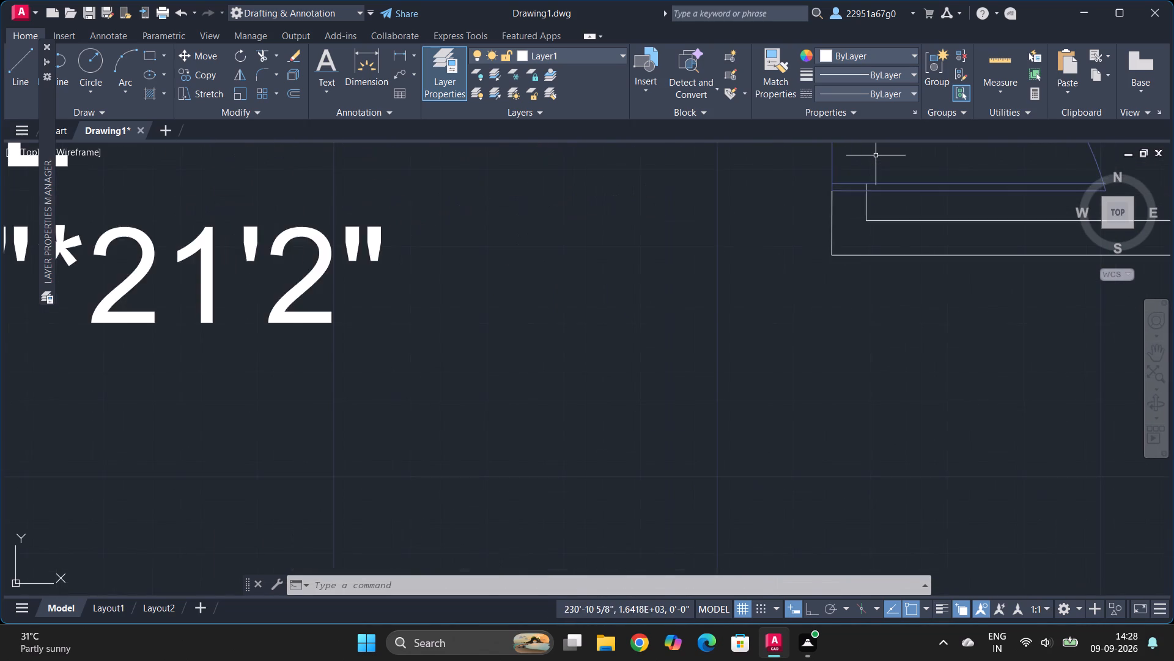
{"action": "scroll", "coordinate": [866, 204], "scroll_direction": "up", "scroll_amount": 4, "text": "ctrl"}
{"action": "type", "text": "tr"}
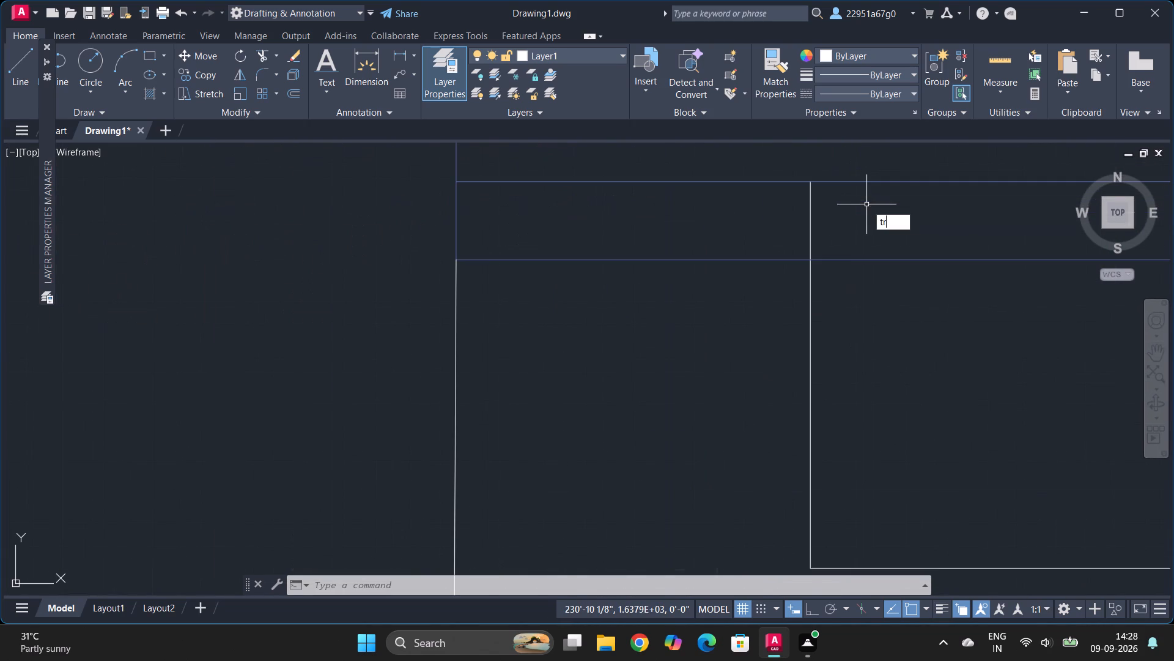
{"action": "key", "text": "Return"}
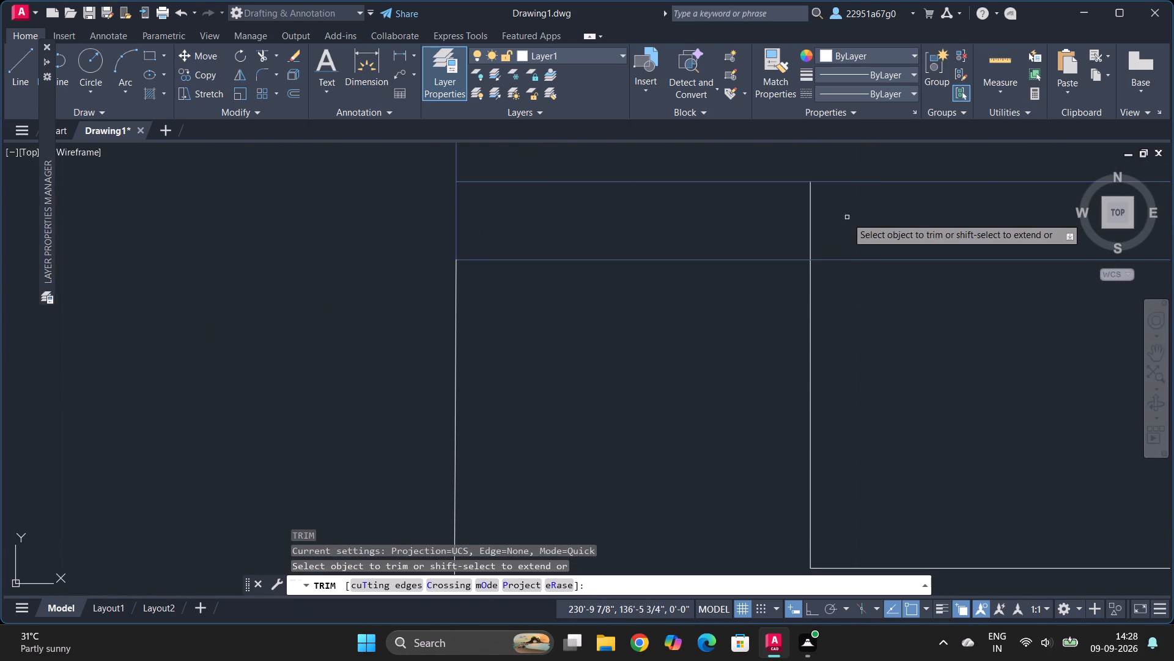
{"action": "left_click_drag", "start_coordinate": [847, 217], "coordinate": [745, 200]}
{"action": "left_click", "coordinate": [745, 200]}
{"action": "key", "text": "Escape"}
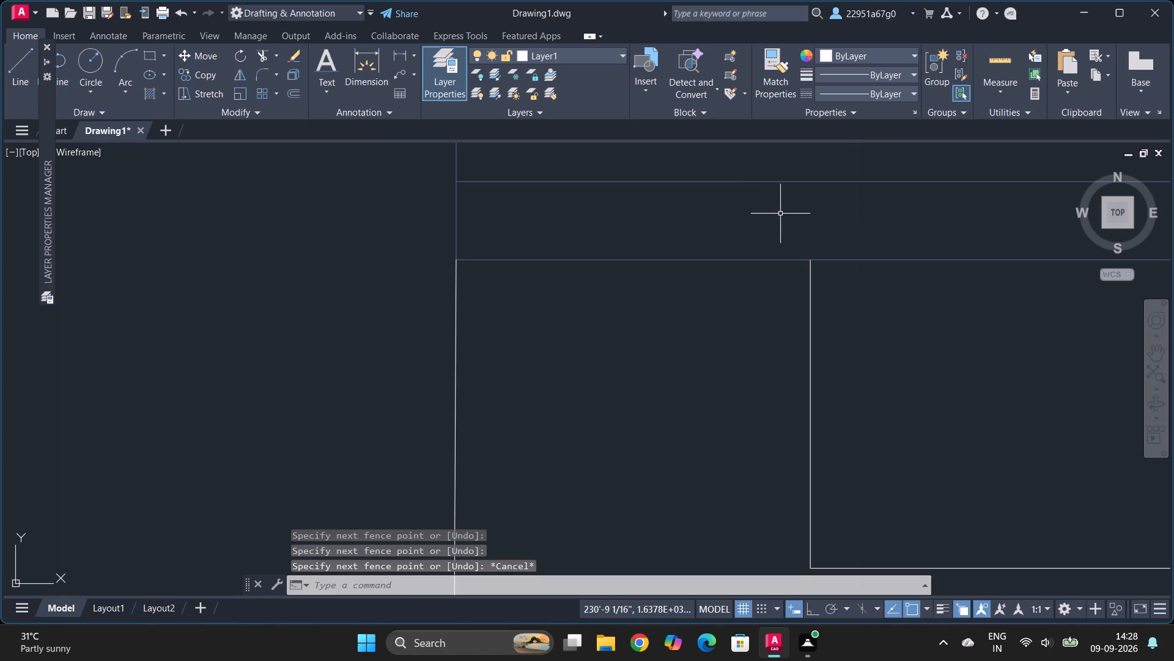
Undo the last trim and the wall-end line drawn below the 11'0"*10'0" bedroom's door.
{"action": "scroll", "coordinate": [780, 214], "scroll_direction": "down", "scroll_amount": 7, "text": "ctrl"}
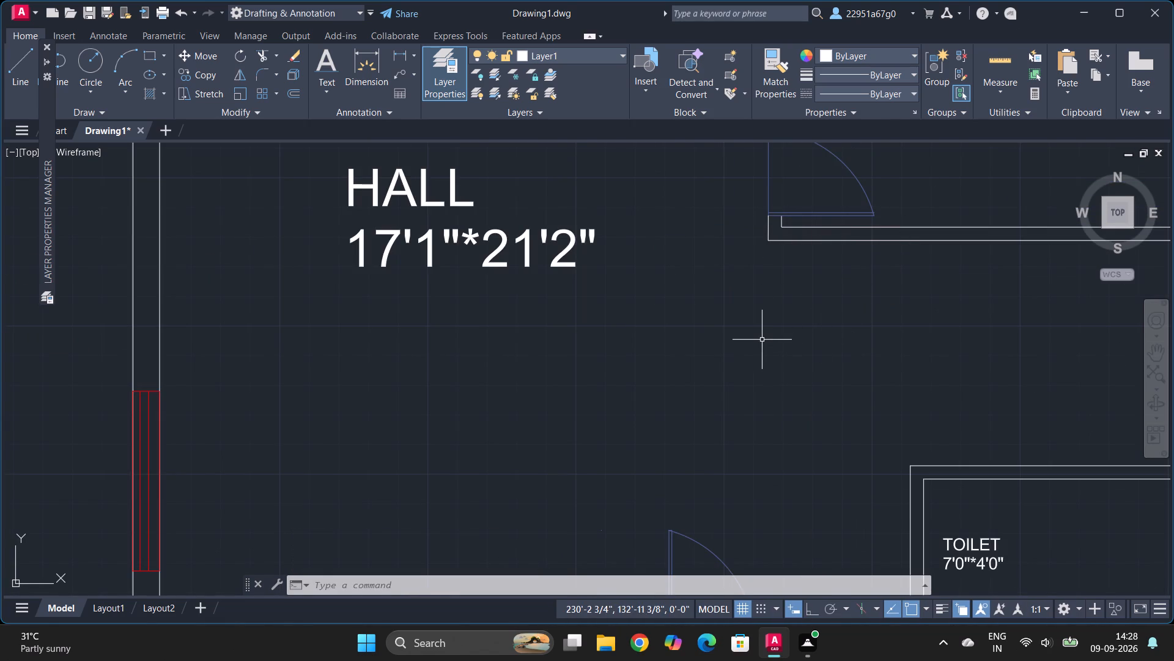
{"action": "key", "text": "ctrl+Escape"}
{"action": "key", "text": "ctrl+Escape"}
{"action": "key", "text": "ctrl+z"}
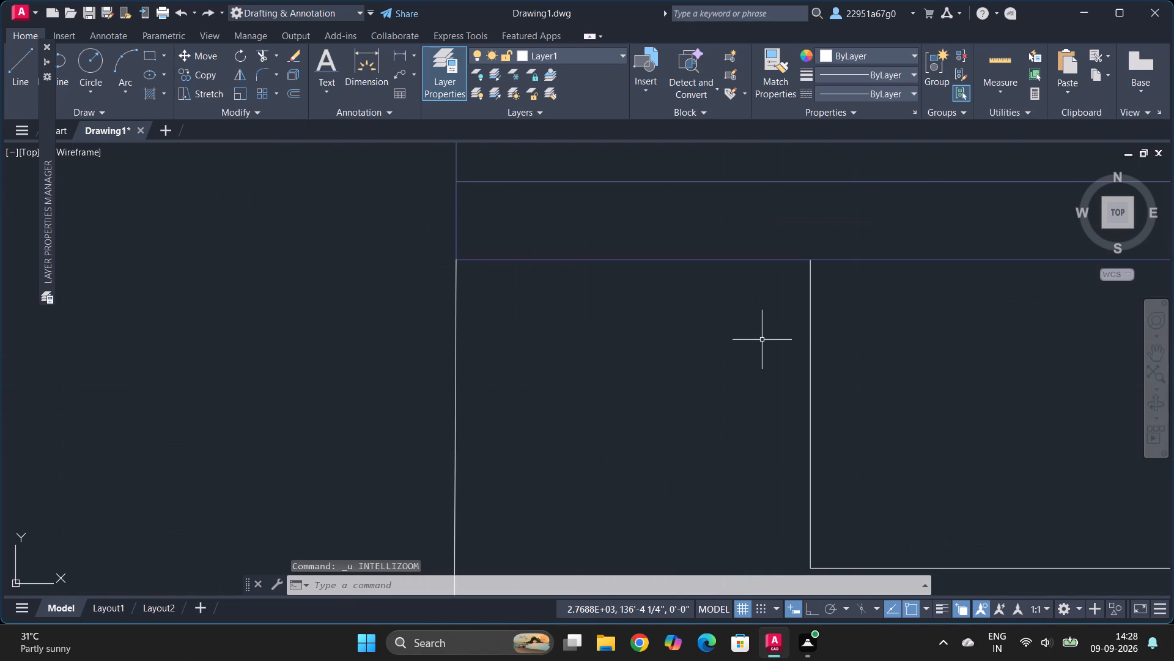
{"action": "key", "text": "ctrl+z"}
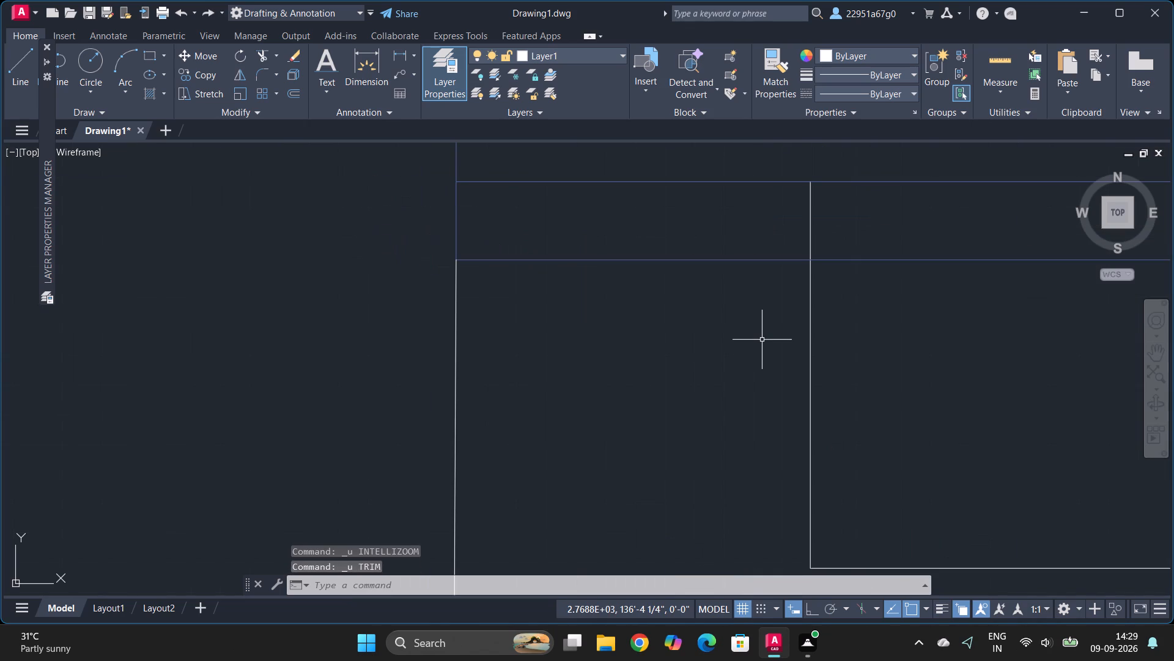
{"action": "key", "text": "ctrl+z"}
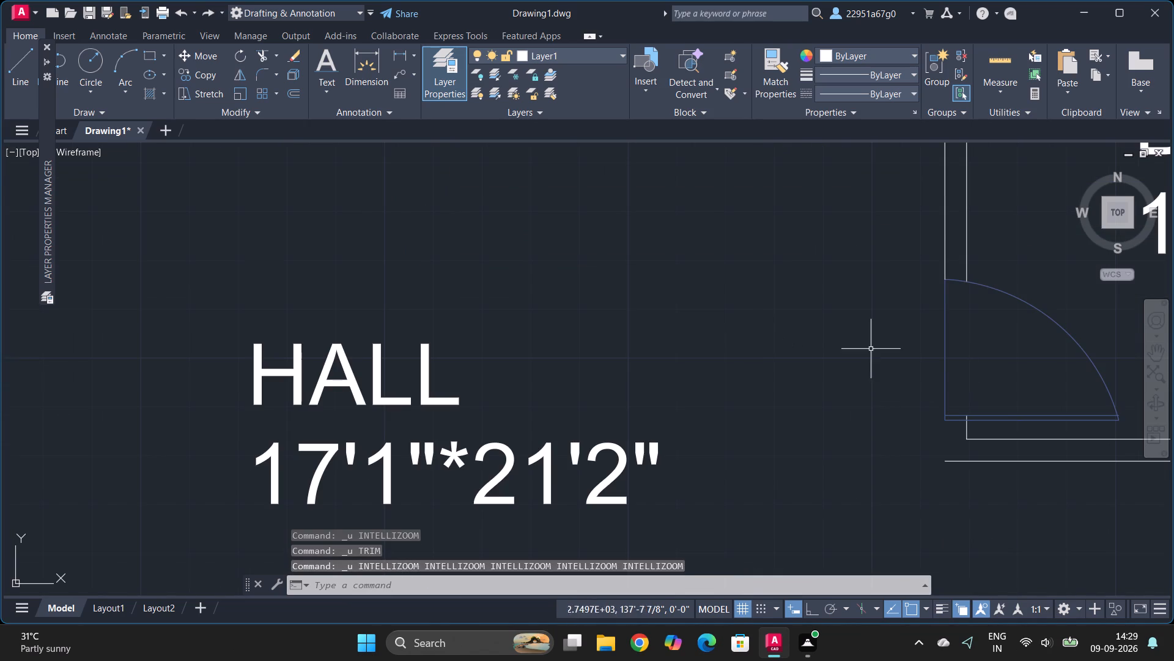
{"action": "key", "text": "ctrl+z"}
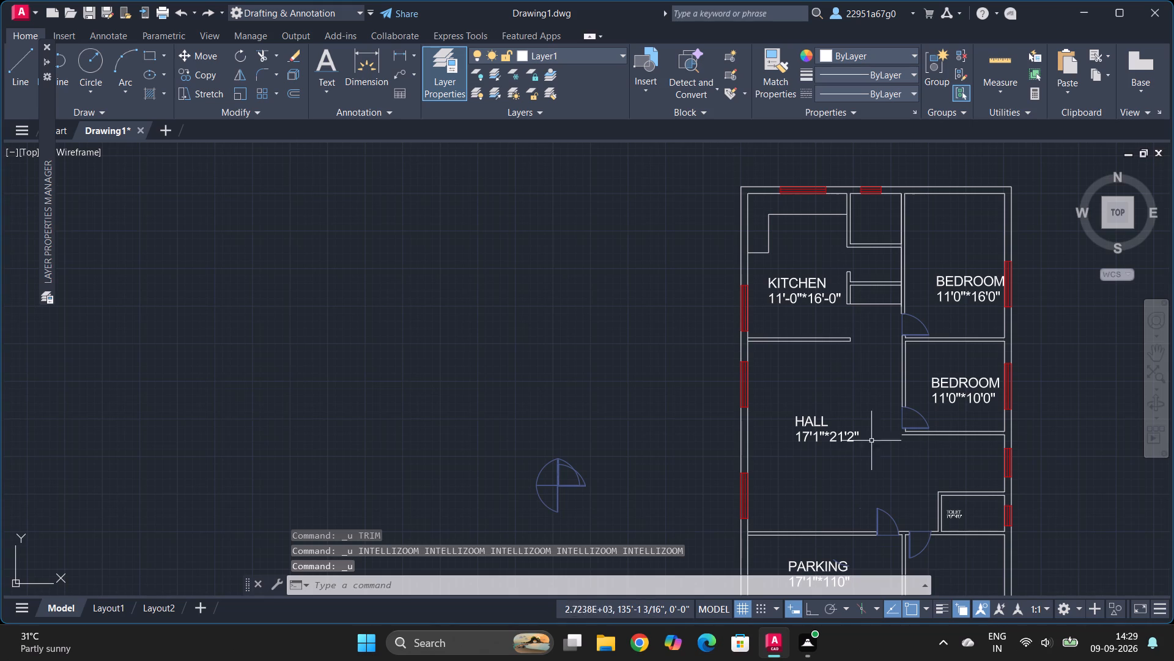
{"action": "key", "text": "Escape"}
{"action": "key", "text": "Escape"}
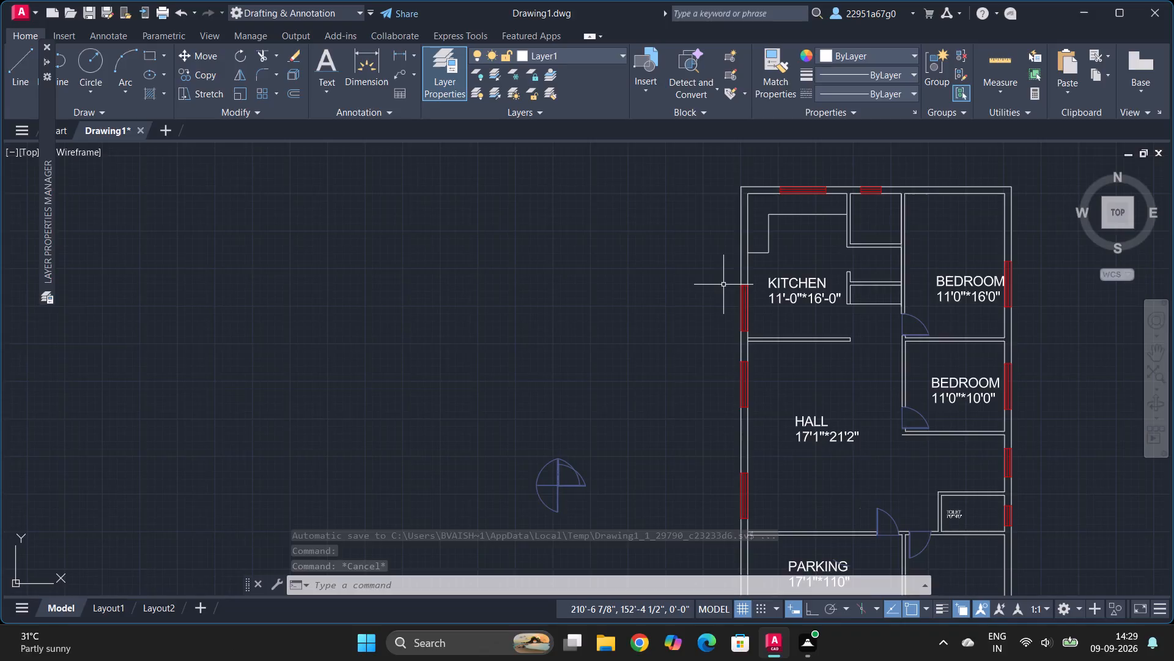
Close the wall end with a vertical line about 8 3/8" long from the 11'0"*10'0" bedroom door's hinge corner to the lower wall line.
{"action": "scroll", "coordinate": [935, 471], "scroll_direction": "up", "scroll_amount": 3, "text": "ctrl"}
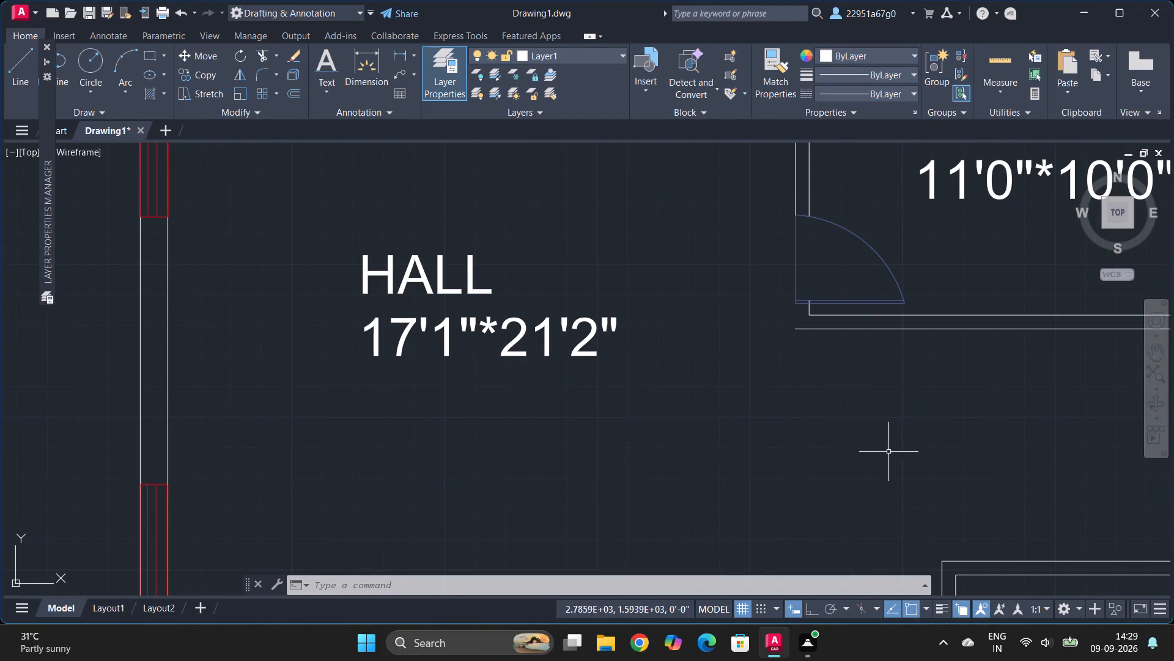
{"action": "scroll", "coordinate": [834, 313], "scroll_direction": "up", "scroll_amount": 3, "text": "ctrl"}
{"action": "key", "text": "l"}
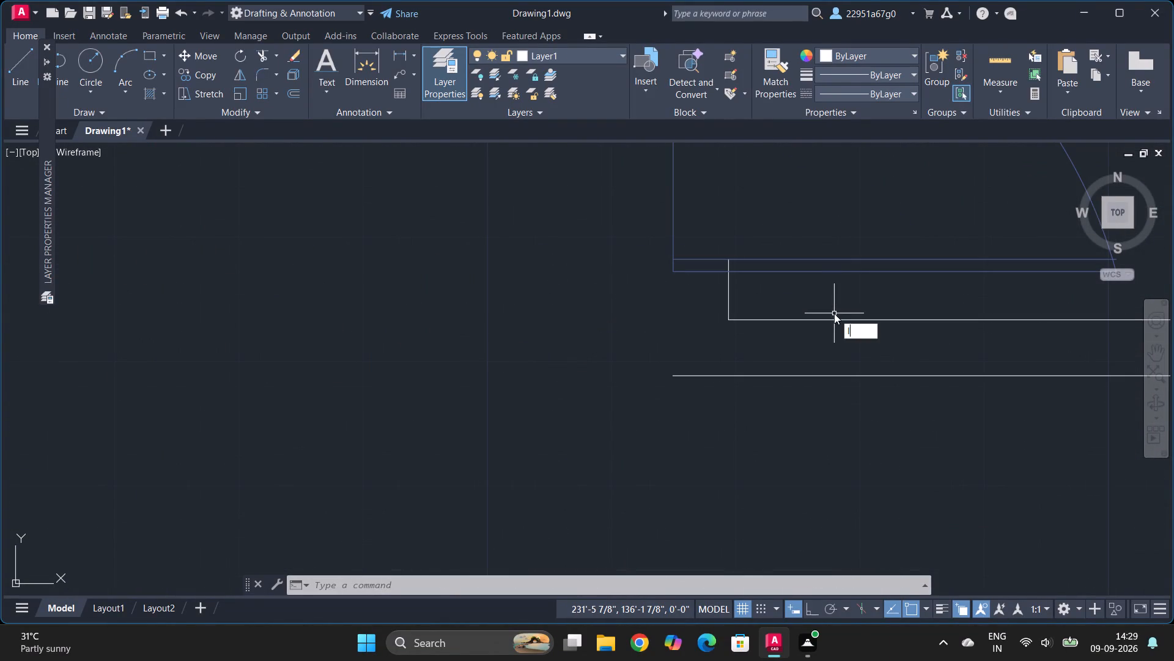
{"action": "key", "text": "Return"}
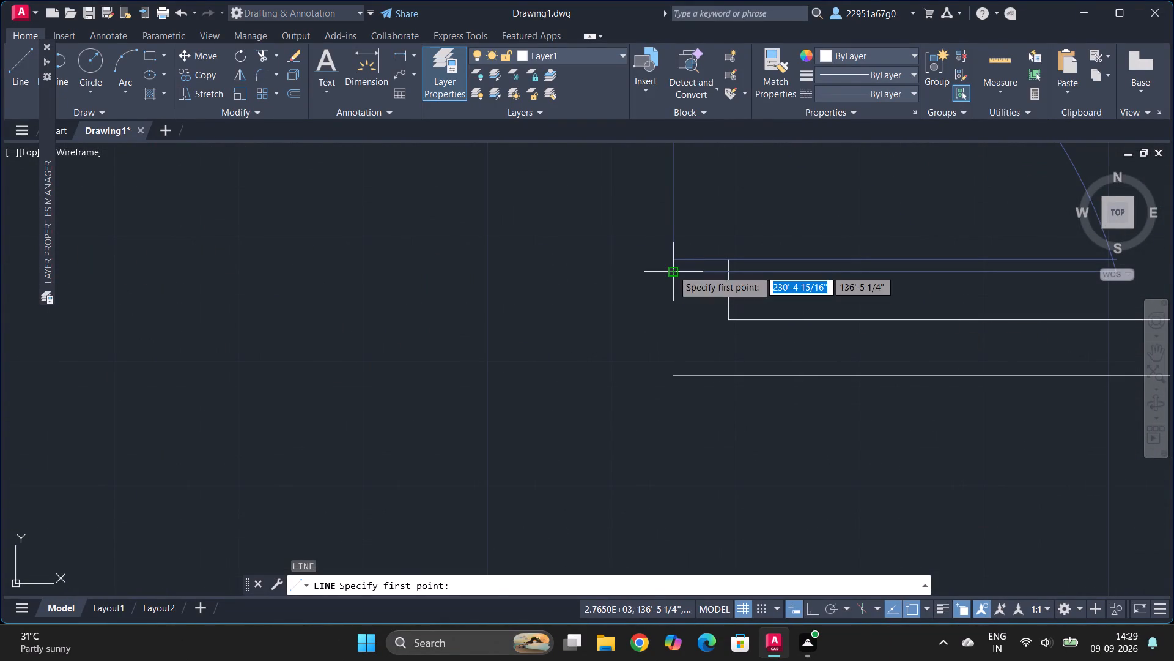
{"action": "left_click", "coordinate": [673, 270]}
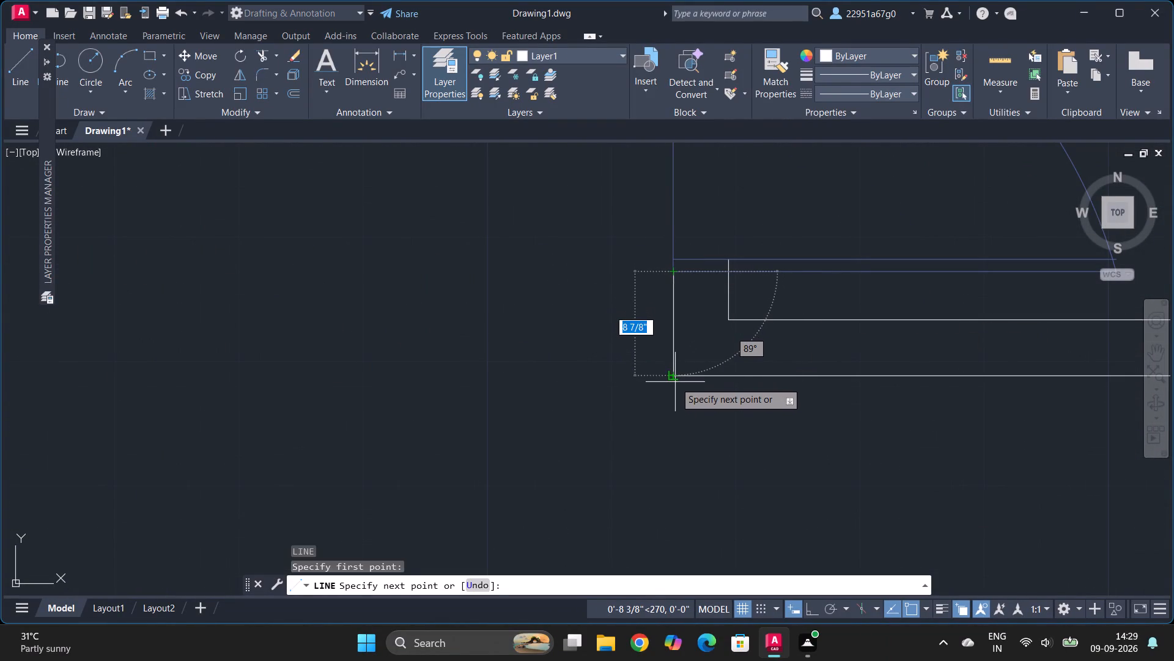
{"action": "left_click", "coordinate": [675, 374]}
{"action": "key", "text": "Escape"}
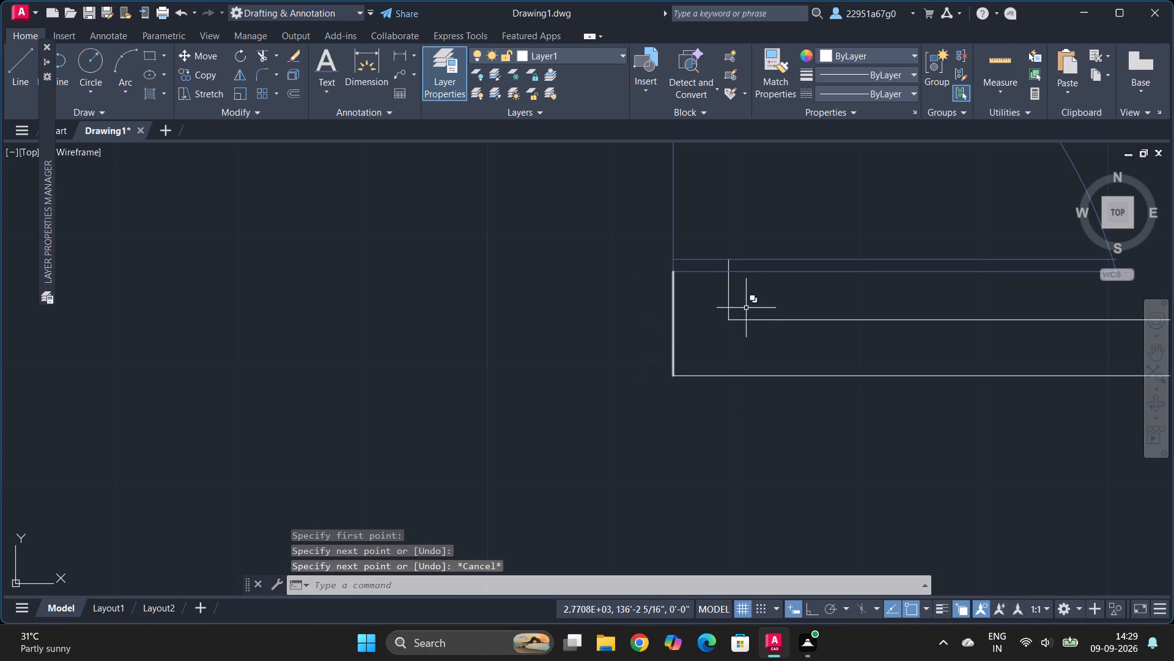
Trim the inner wall line piece lying within the leaf of the 11'0"*10'0" bedroom's door using a fence.
{"action": "scroll", "coordinate": [745, 278], "scroll_direction": "up", "scroll_amount": 2, "text": "ctrl"}
{"action": "type", "text": "tr"}
{"action": "key", "text": "Return"}
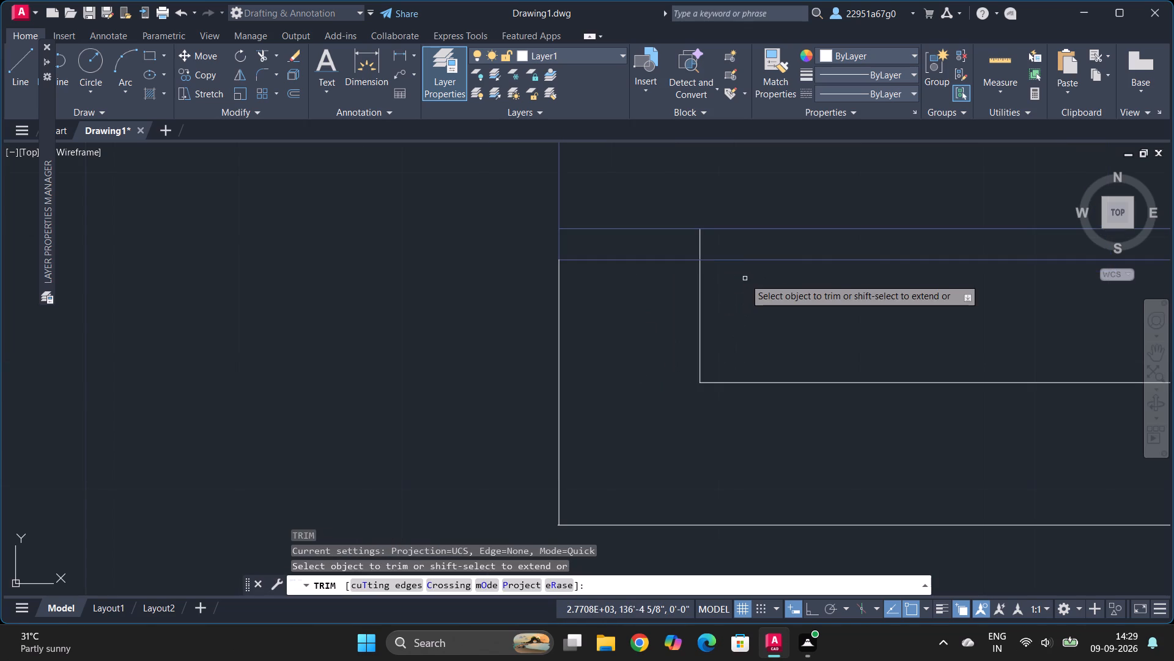
{"action": "left_click", "coordinate": [696, 246]}
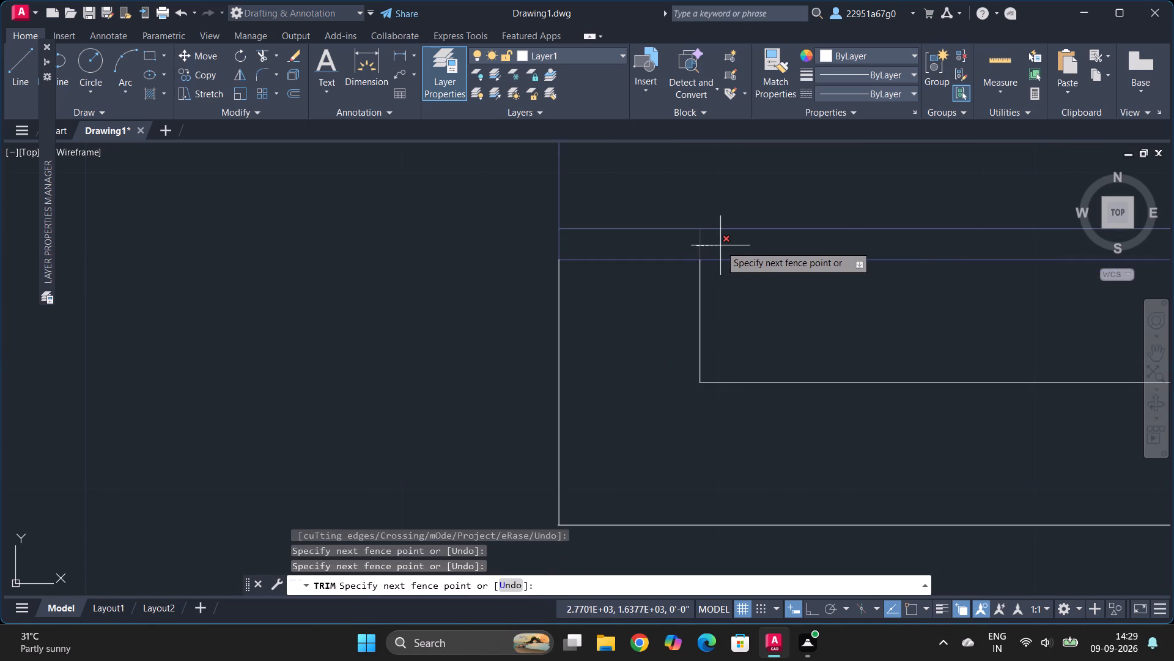
{"action": "left_click", "coordinate": [720, 245]}
{"action": "key", "text": "Escape"}
Mirror the spare door block with the horizontal leaf beside the plan about its lower leaf edge, keeping the source block.
{"action": "scroll", "coordinate": [720, 245], "scroll_direction": "down", "scroll_amount": 7, "text": "ctrl"}
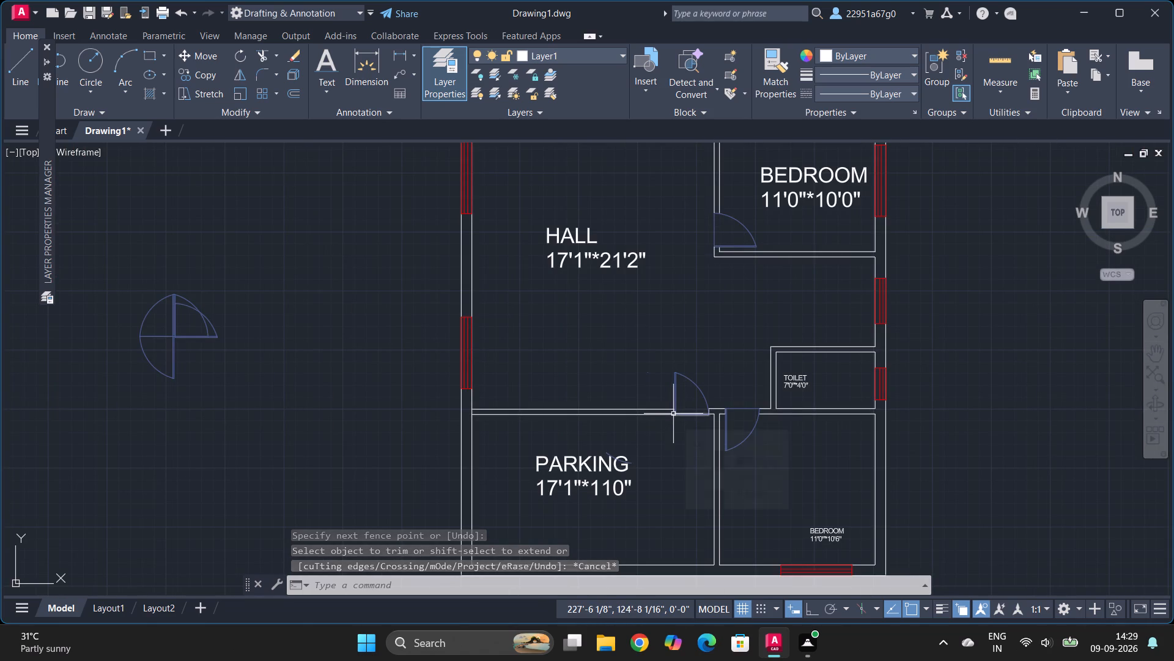
{"action": "scroll", "coordinate": [673, 414], "scroll_direction": "down", "scroll_amount": 3, "text": "ctrl"}
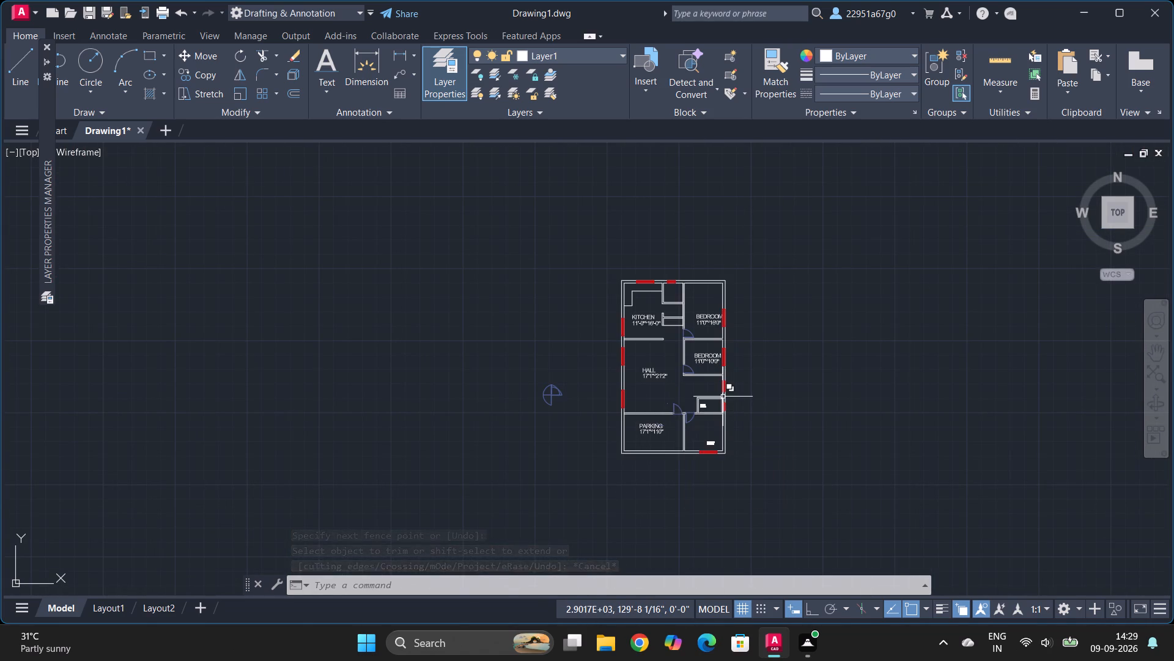
{"action": "scroll", "coordinate": [723, 397], "scroll_direction": "up", "scroll_amount": 3, "text": "ctrl"}
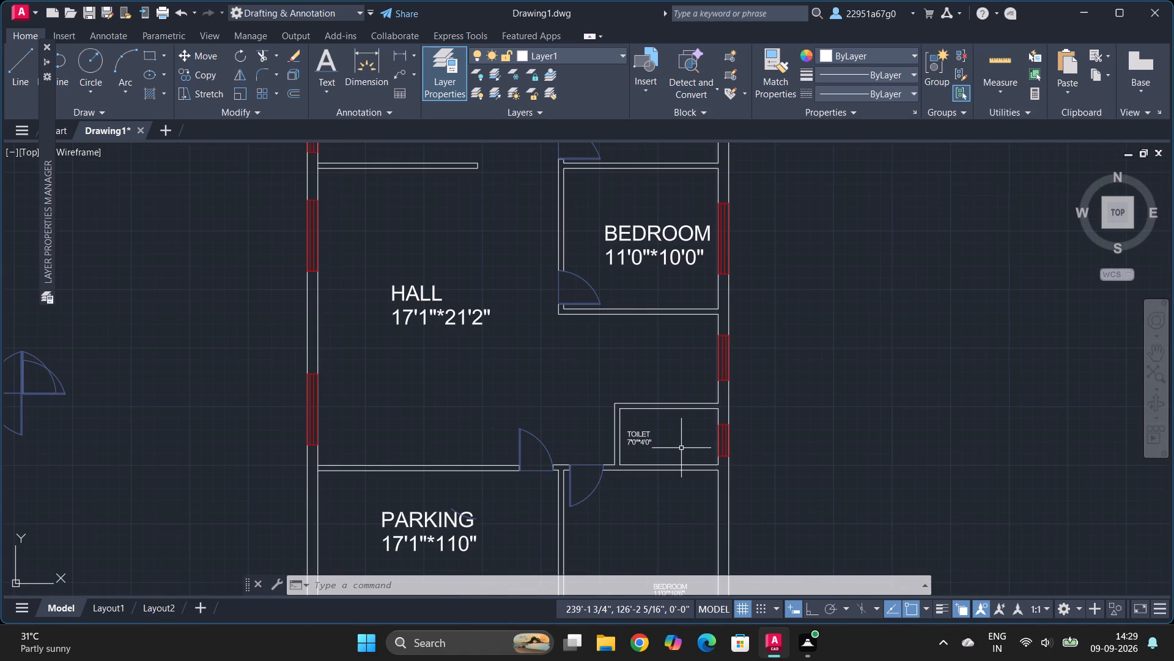
{"action": "scroll", "coordinate": [681, 447], "scroll_direction": "up", "scroll_amount": 1, "text": "ctrl"}
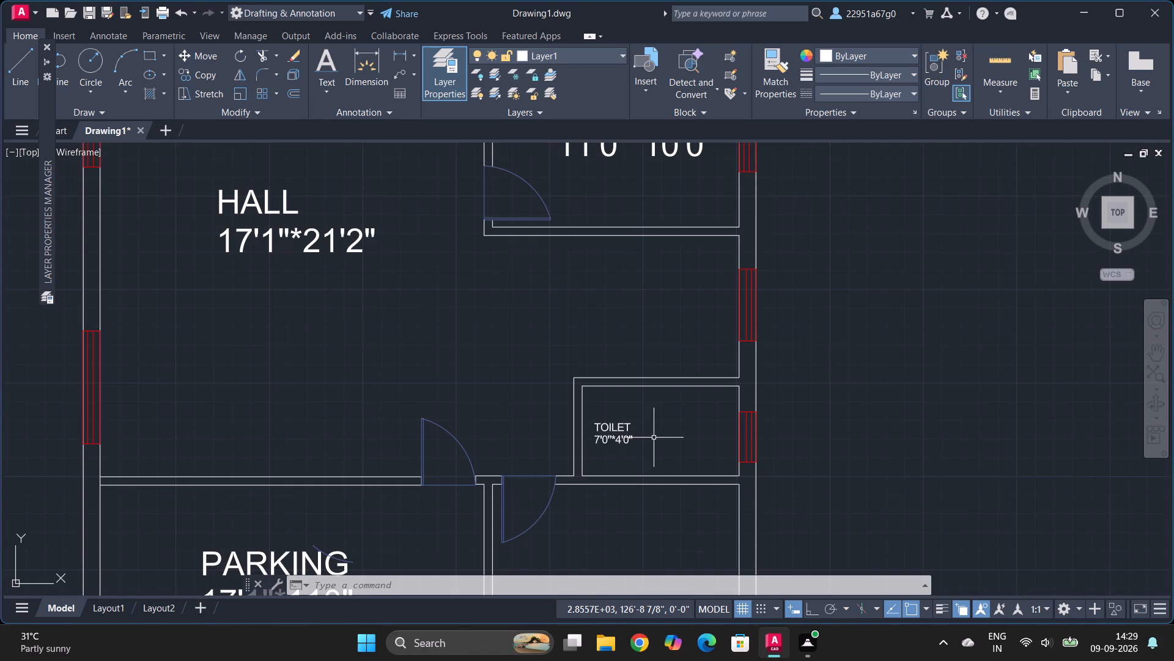
{"action": "scroll", "coordinate": [654, 438], "scroll_direction": "down", "scroll_amount": 4, "text": "ctrl"}
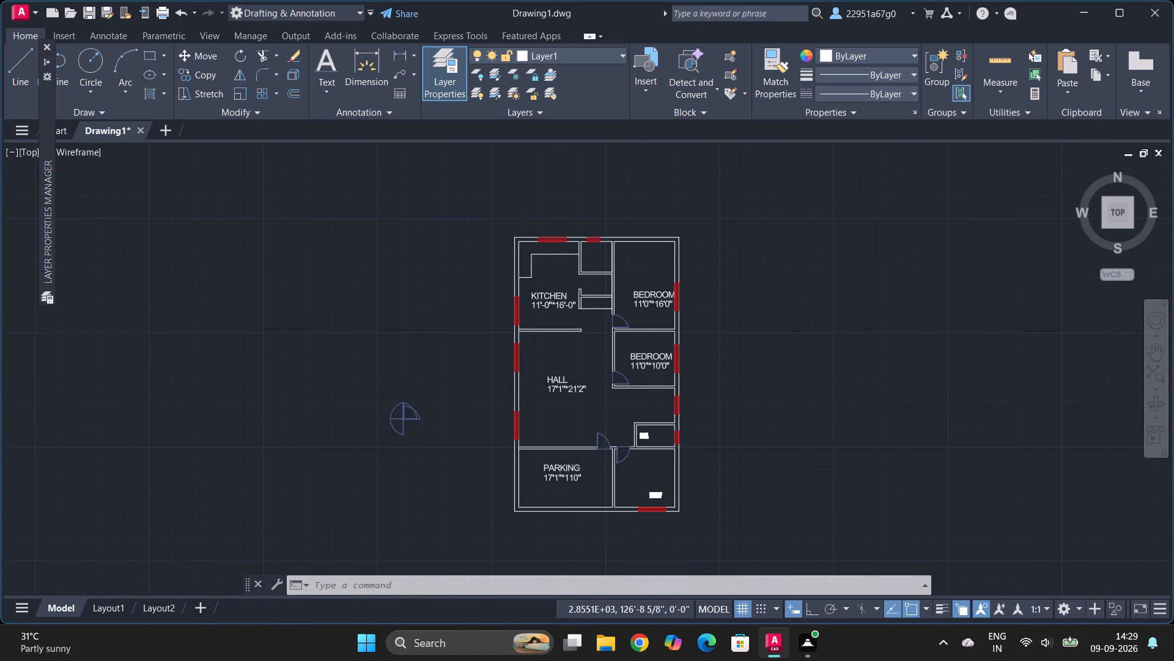
{"action": "scroll", "coordinate": [513, 431], "scroll_direction": "up", "scroll_amount": 5, "text": "ctrl"}
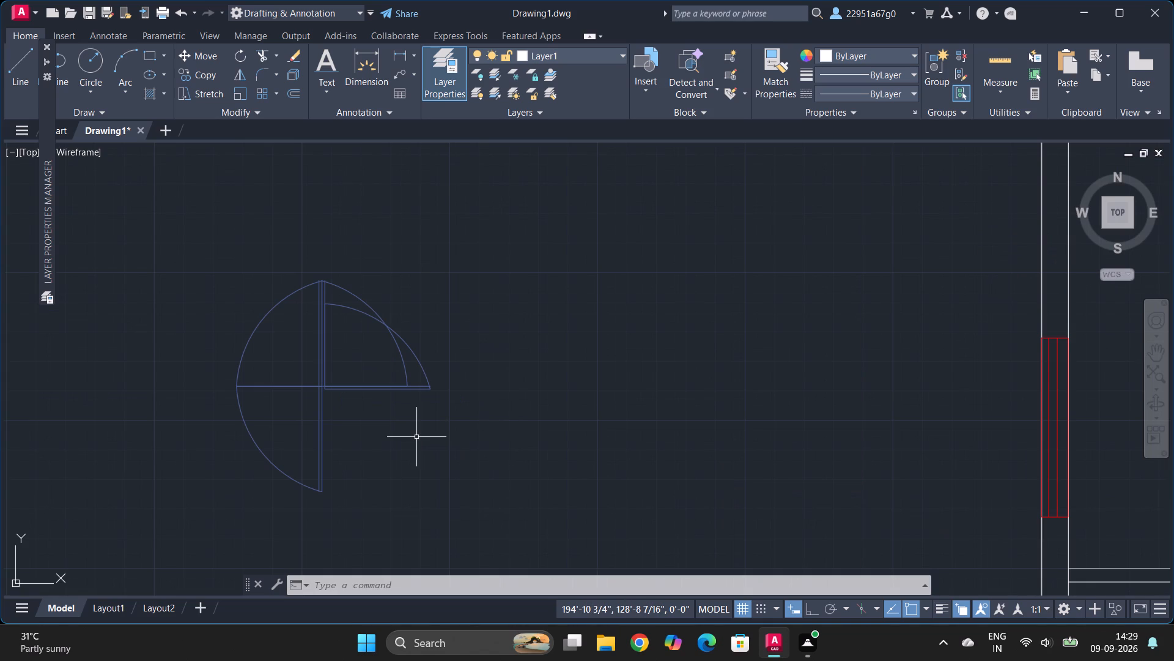
{"action": "scroll", "coordinate": [416, 437], "scroll_direction": "left", "scroll_amount": 1}
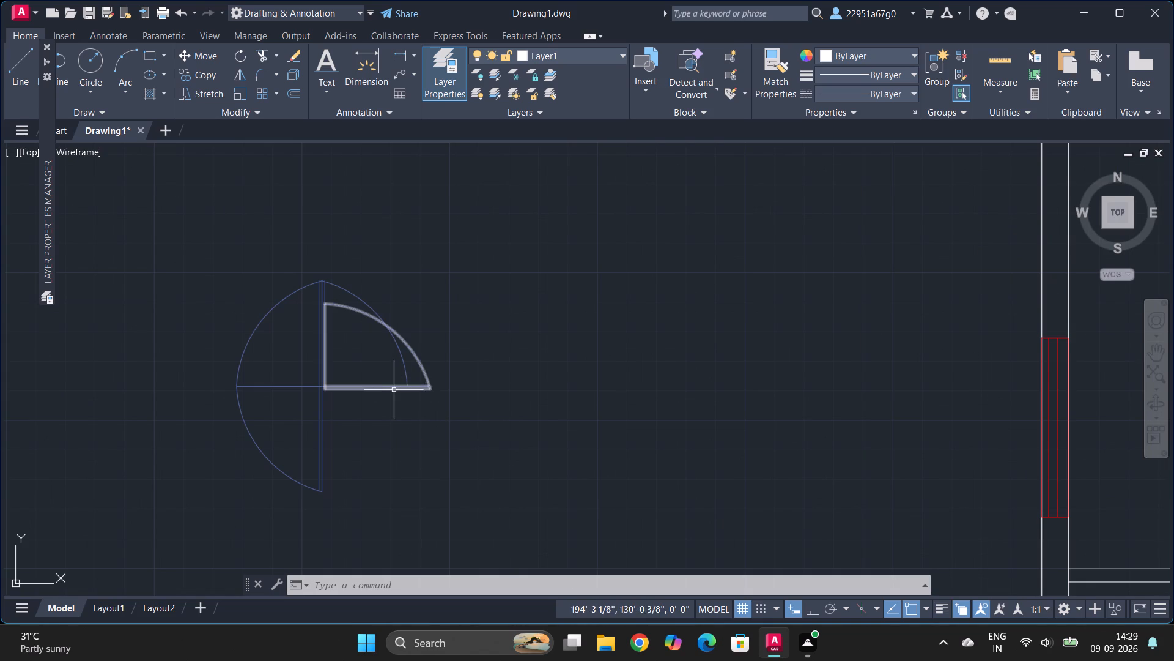
{"action": "left_click", "coordinate": [395, 391]}
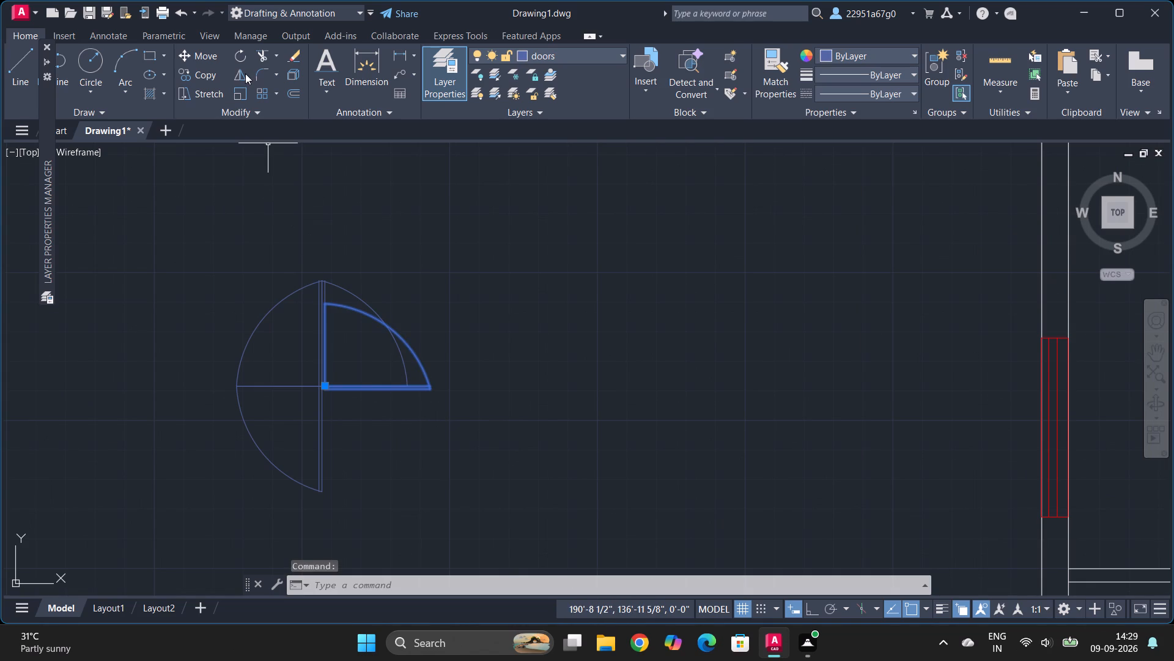
{"action": "left_click", "coordinate": [243, 72]}
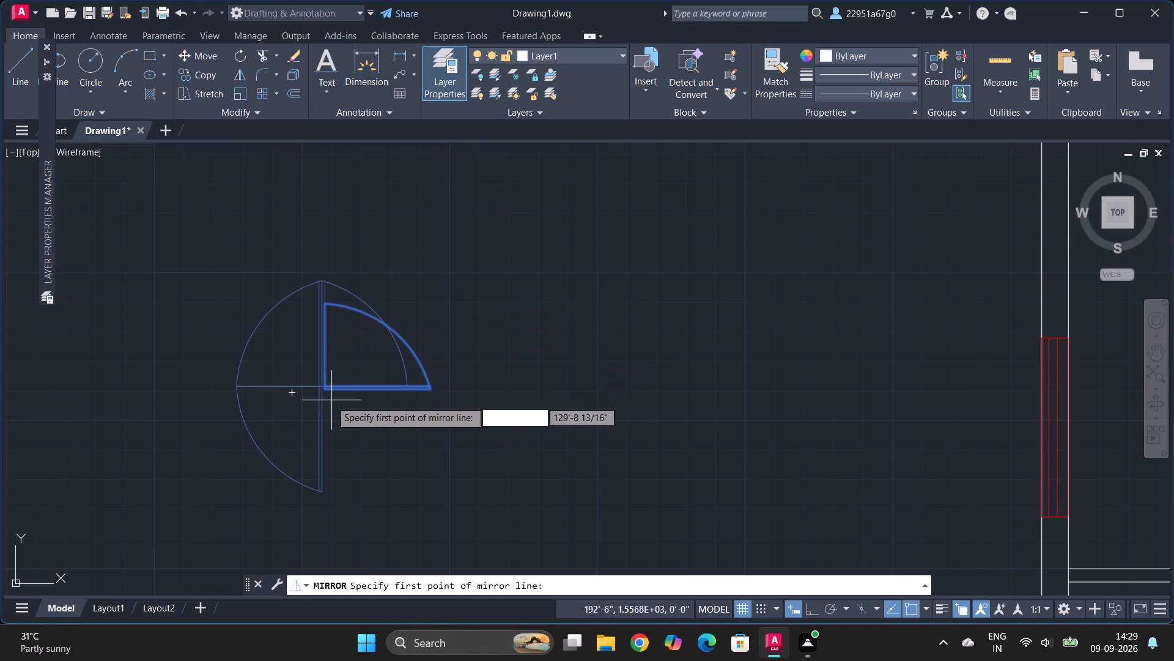
{"action": "left_click", "coordinate": [322, 394]}
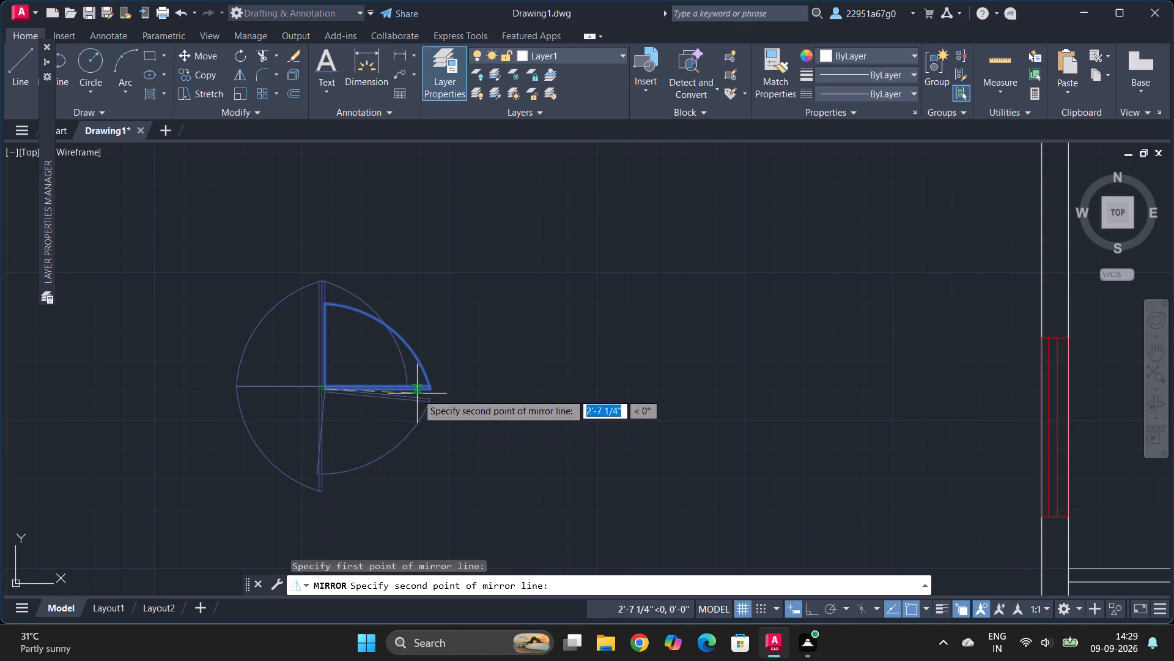
{"action": "left_click", "coordinate": [428, 390]}
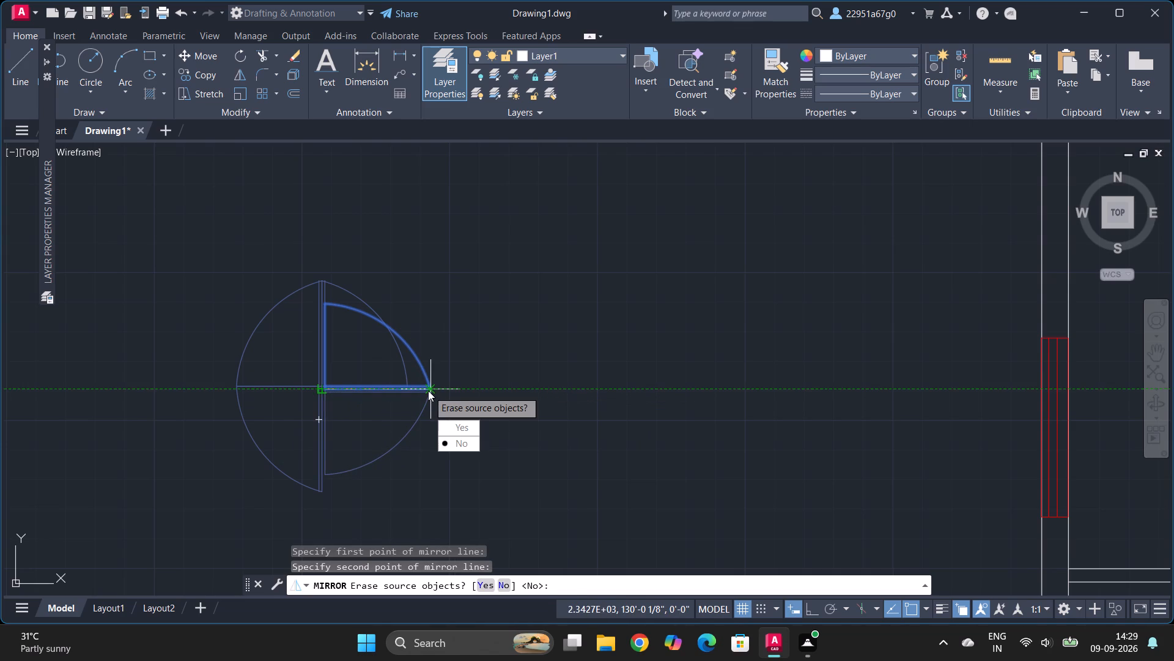
{"action": "key", "text": "Return"}
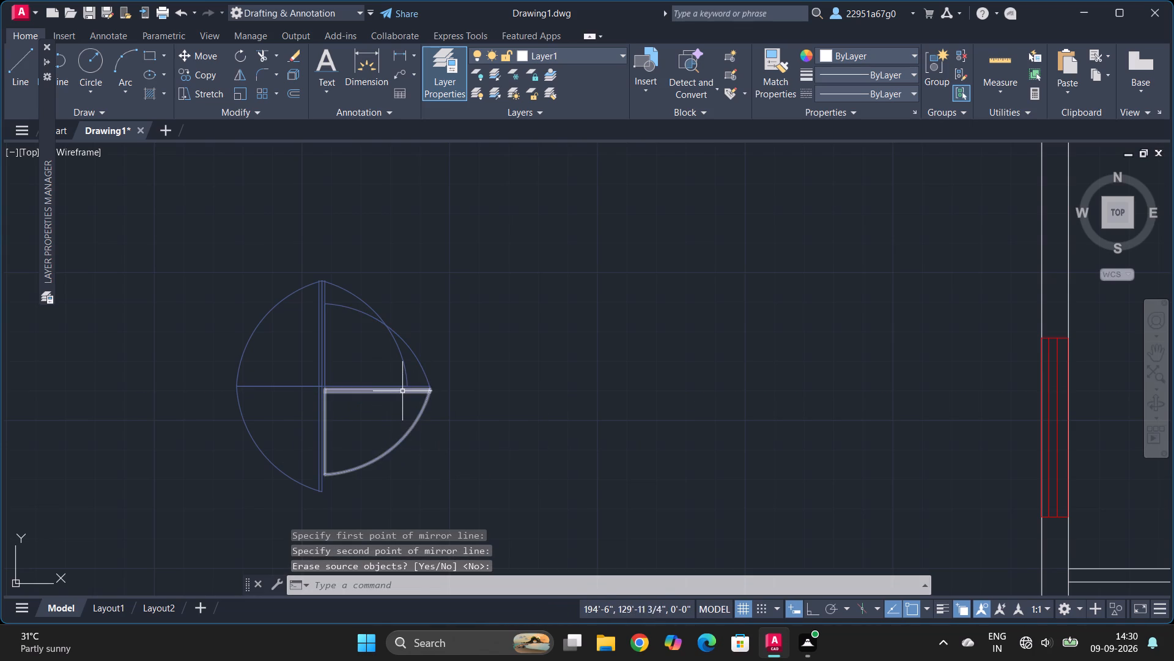
Copy the mirrored door block beside the plan from its leaf's free end into the 7'0"*4'0" toilet, hinged on the left wall near the upper corner.
{"action": "left_click", "coordinate": [402, 391]}
{"action": "type", "text": "co"}
{"action": "key", "text": "Return"}
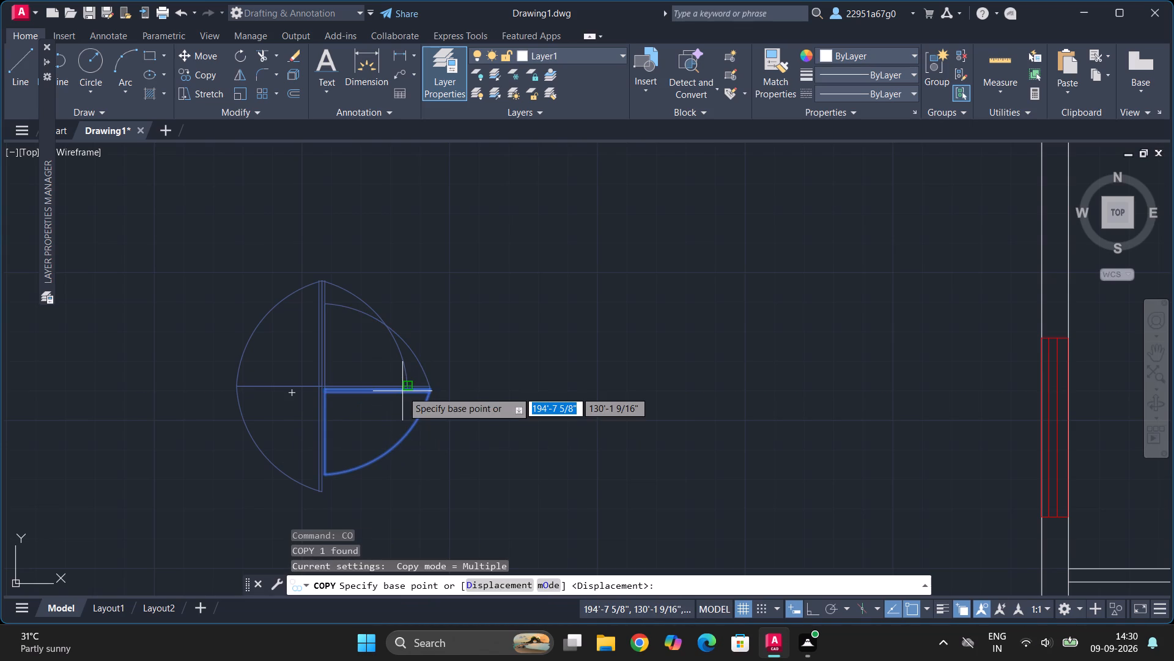
{"action": "left_click", "coordinate": [430, 391]}
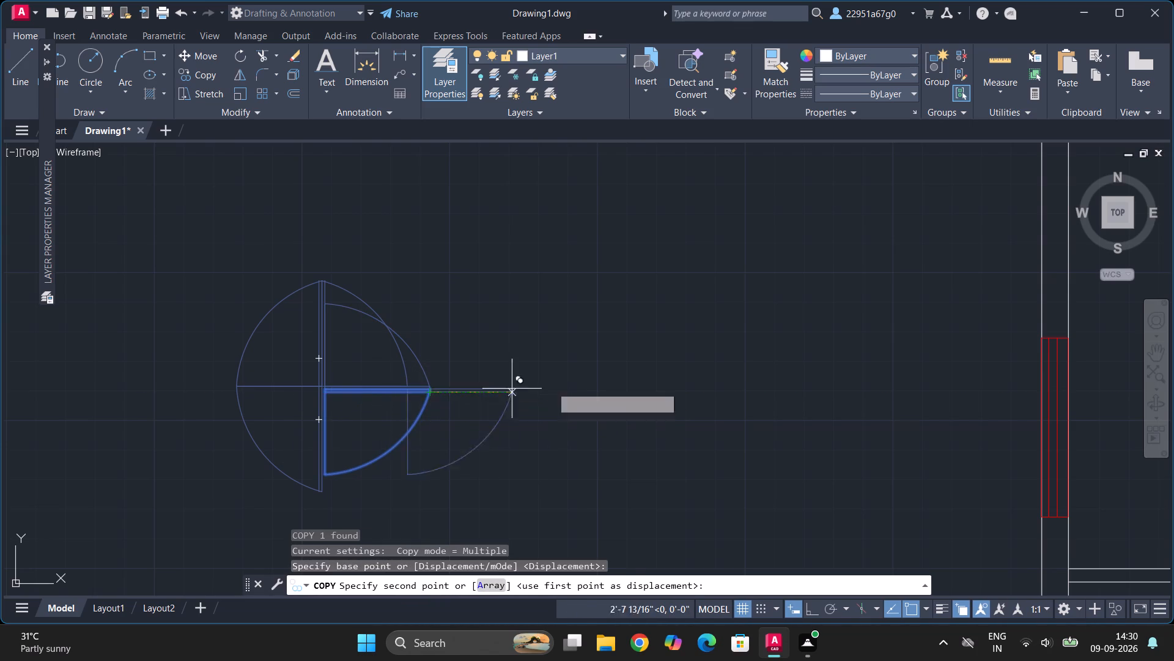
{"action": "scroll", "coordinate": [750, 359], "scroll_direction": "down", "scroll_amount": 4, "text": "ctrl"}
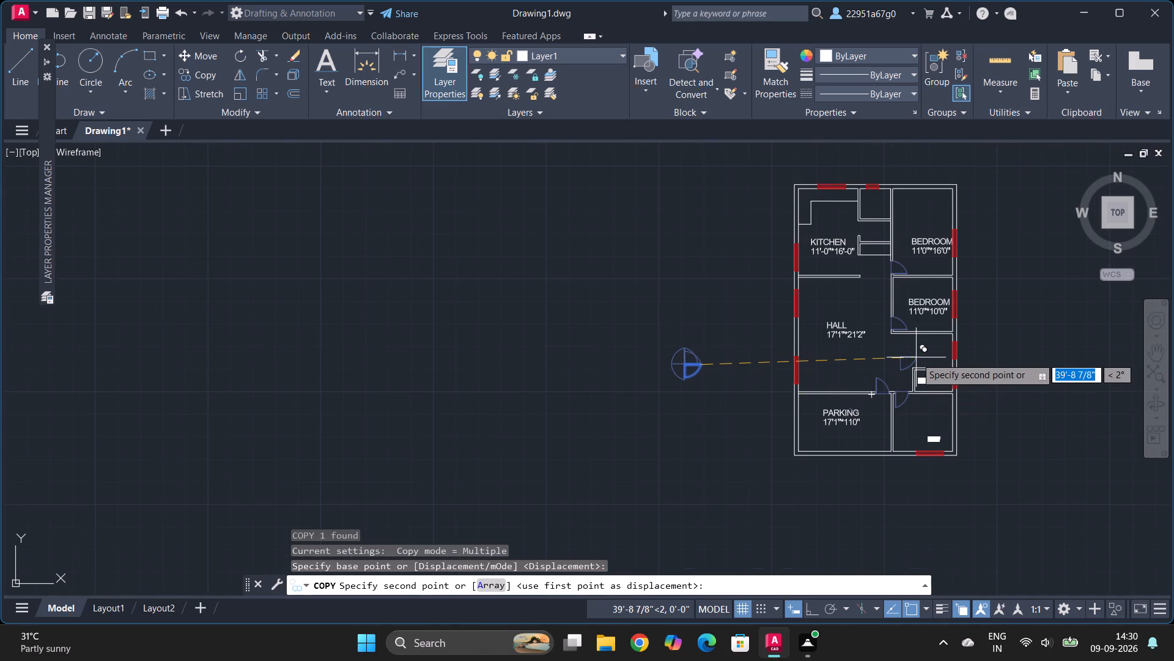
{"action": "scroll", "coordinate": [916, 357], "scroll_direction": "up", "scroll_amount": 4, "text": "ctrl"}
{"action": "scroll", "coordinate": [916, 357], "scroll_direction": "down", "scroll_amount": 2, "text": "ctrl"}
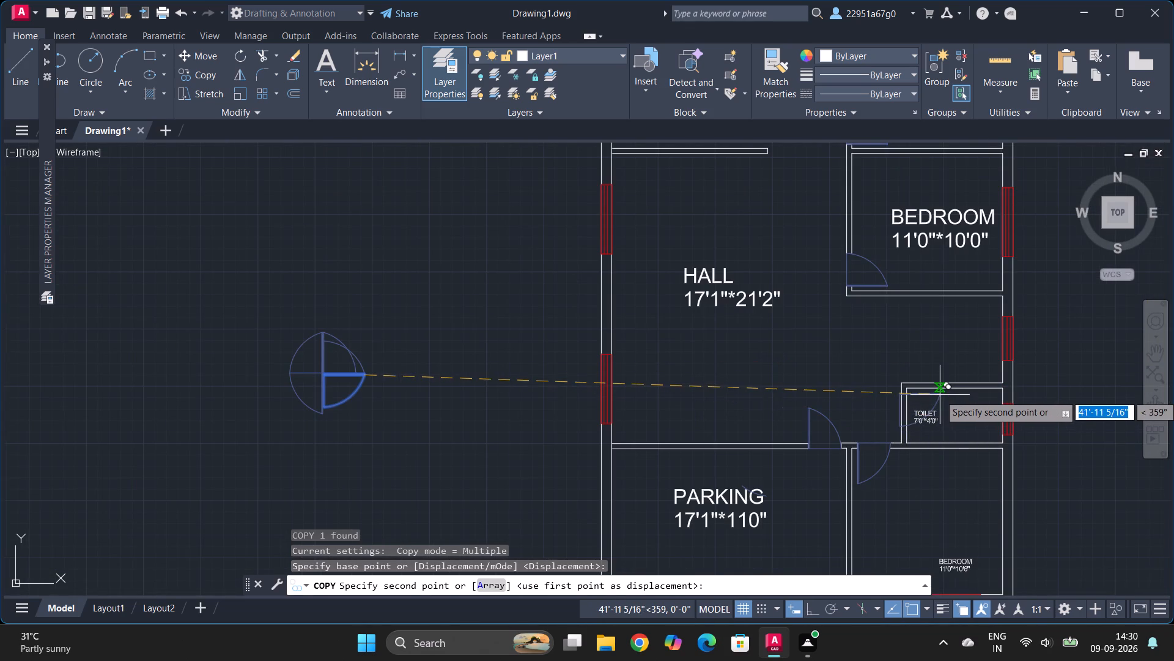
{"action": "scroll", "coordinate": [940, 395], "scroll_direction": "up", "scroll_amount": 4, "text": "ctrl"}
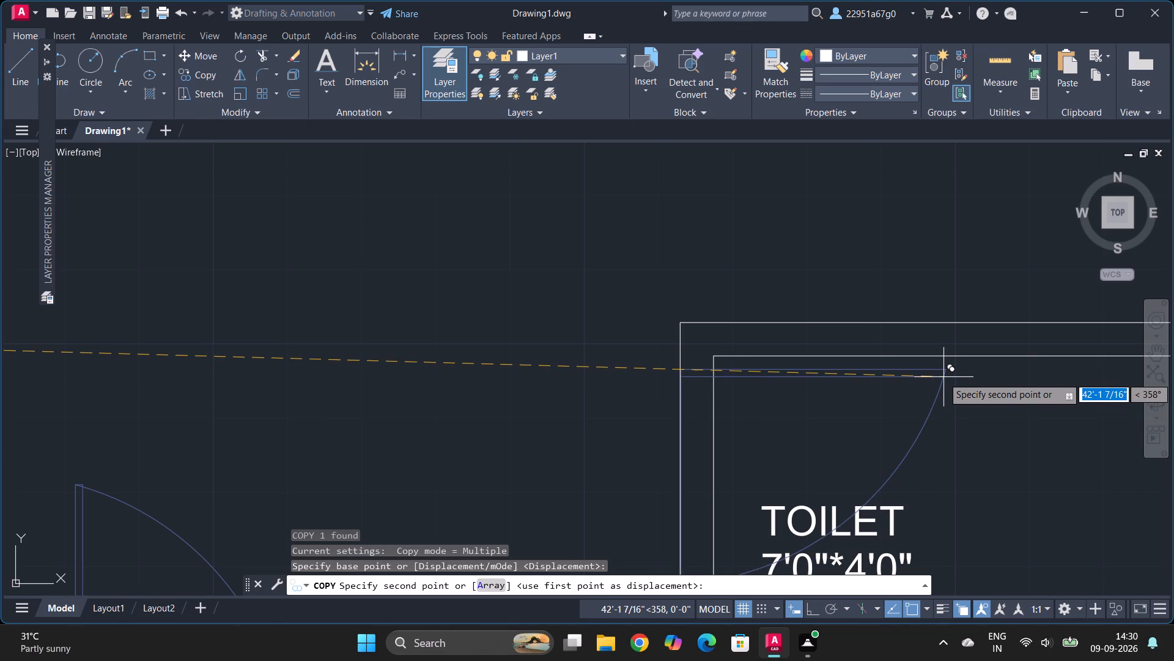
{"action": "left_click", "coordinate": [943, 377]}
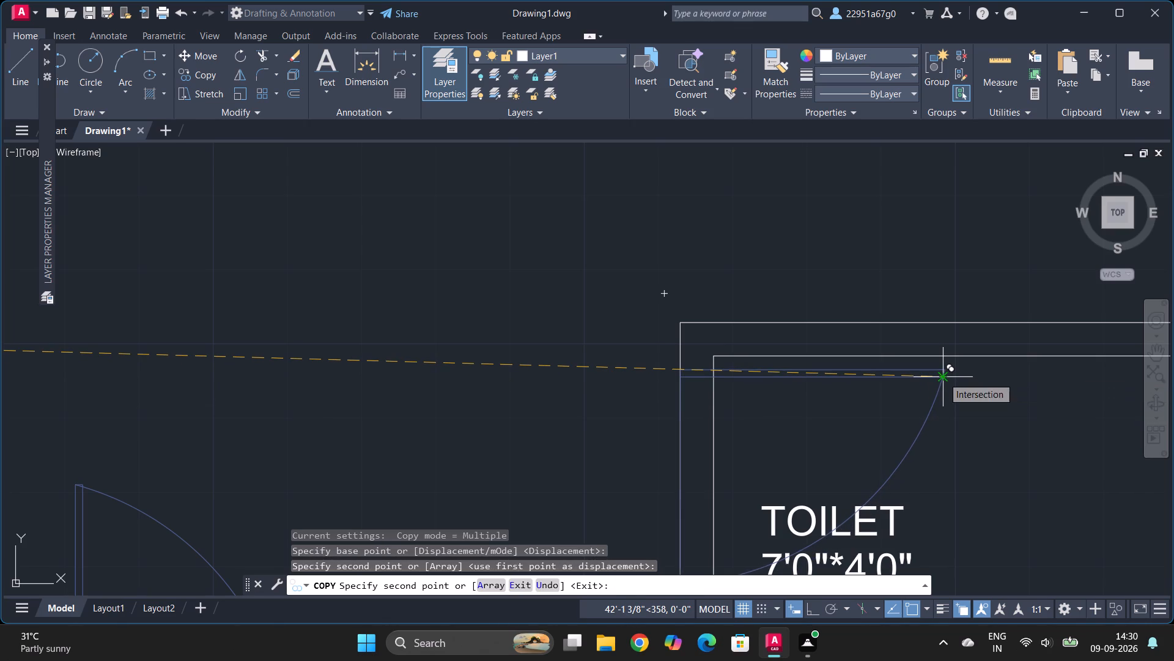
{"action": "key", "text": "Escape"}
Trim the toilet's left wall lines across the new door's opening and within the thickness of its leaf using fences.
{"action": "scroll", "coordinate": [835, 351], "scroll_direction": "down", "scroll_amount": 5, "text": "ctrl"}
{"action": "scroll", "coordinate": [828, 384], "scroll_direction": "up", "scroll_amount": 3, "text": "ctrl"}
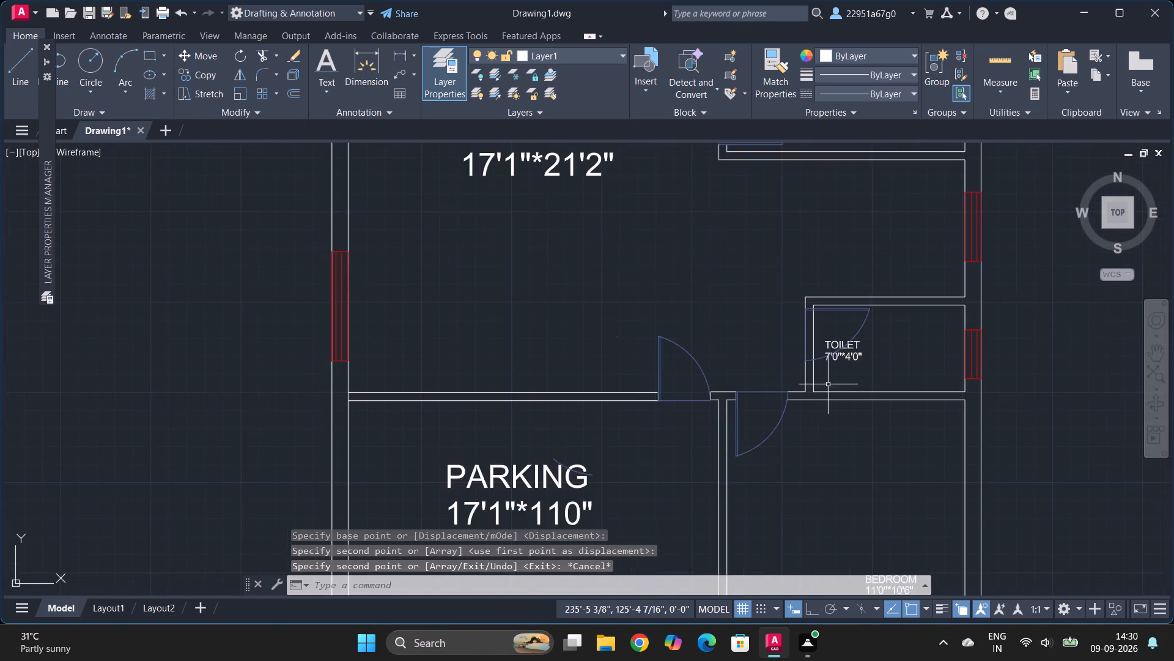
{"action": "type", "text": "tr"}
{"action": "key", "text": "Return"}
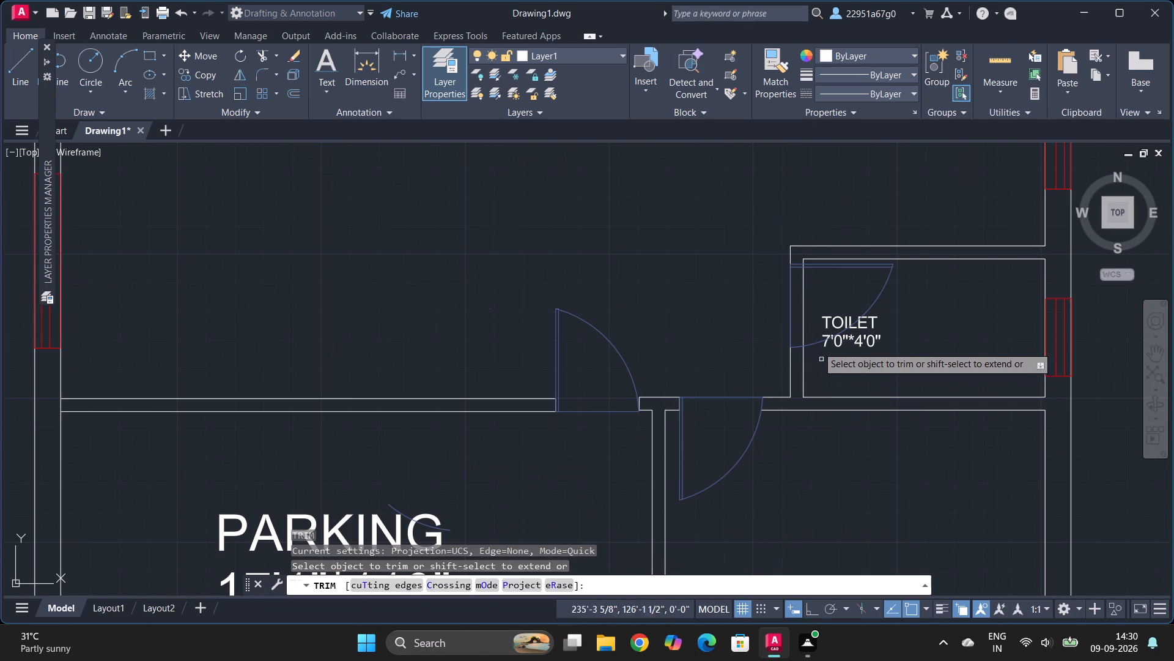
{"action": "left_click", "coordinate": [820, 286]}
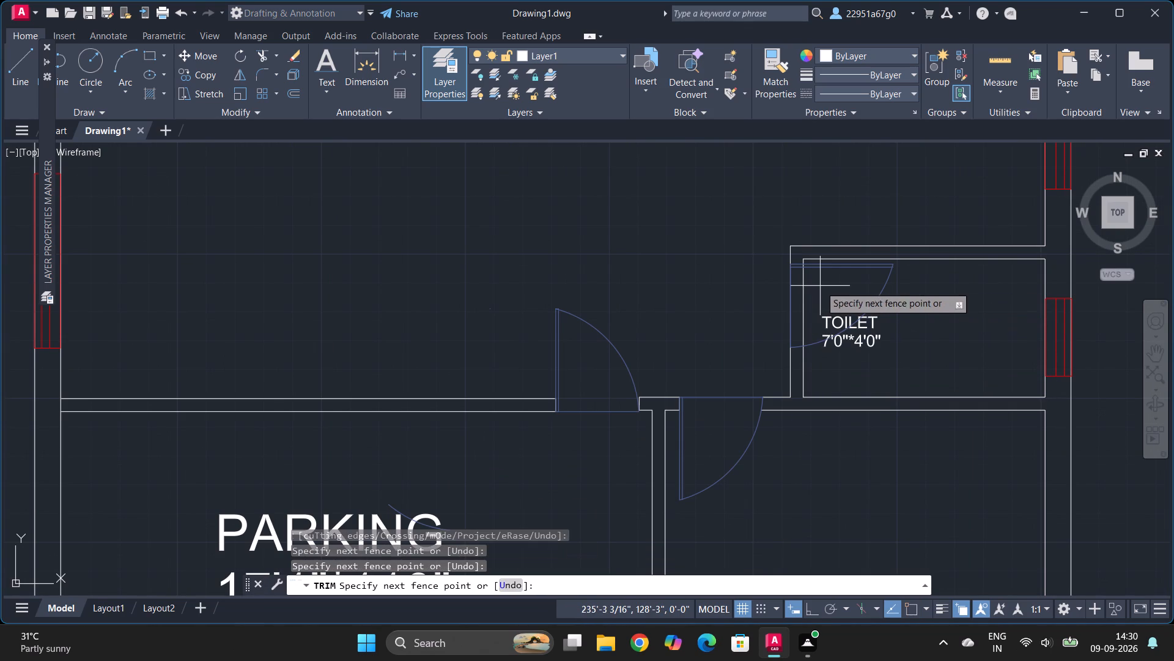
{"action": "left_click", "coordinate": [768, 319]}
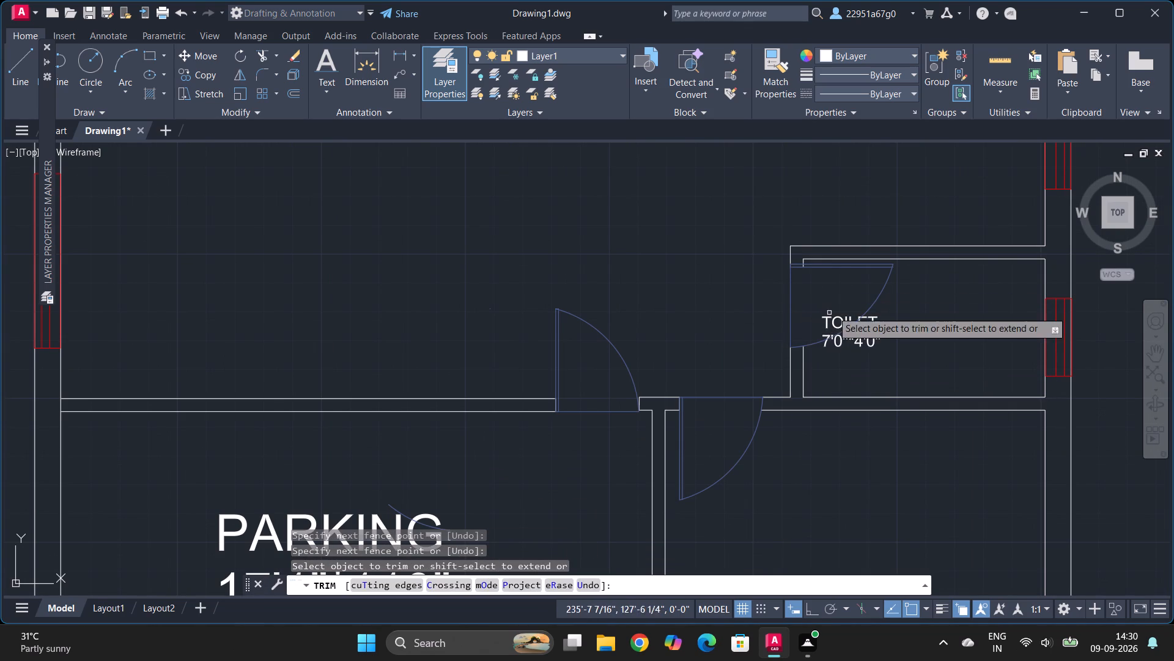
{"action": "scroll", "coordinate": [807, 267], "scroll_direction": "up", "scroll_amount": 5, "text": "ctrl"}
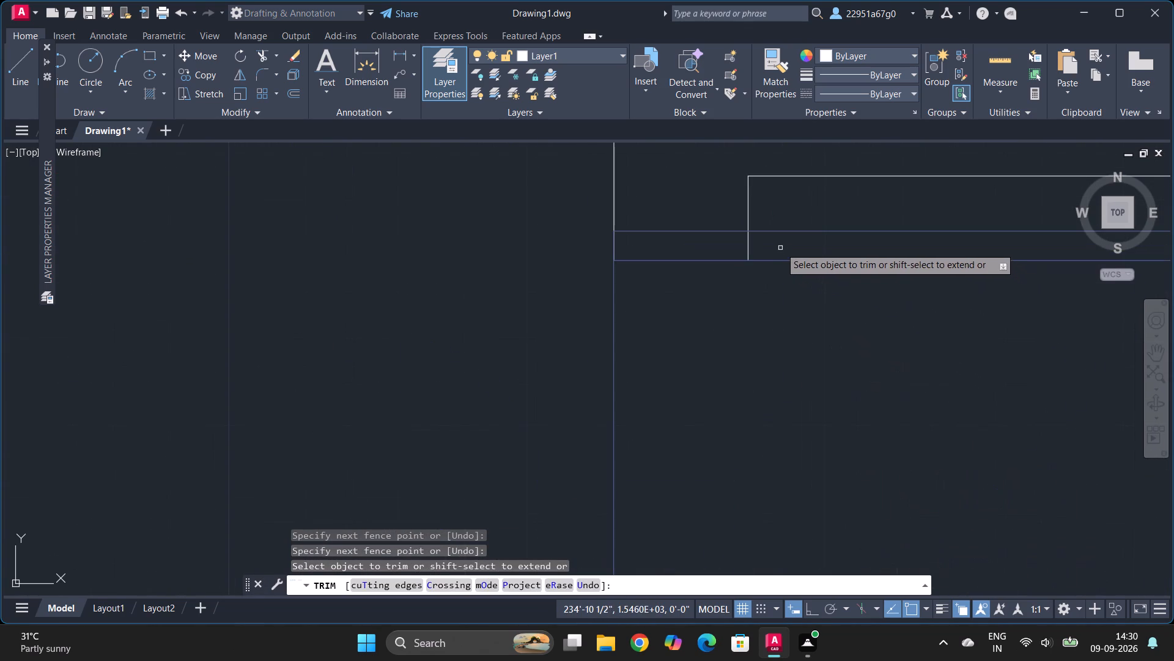
{"action": "left_click", "coordinate": [780, 247]}
{"action": "left_click", "coordinate": [562, 248]}
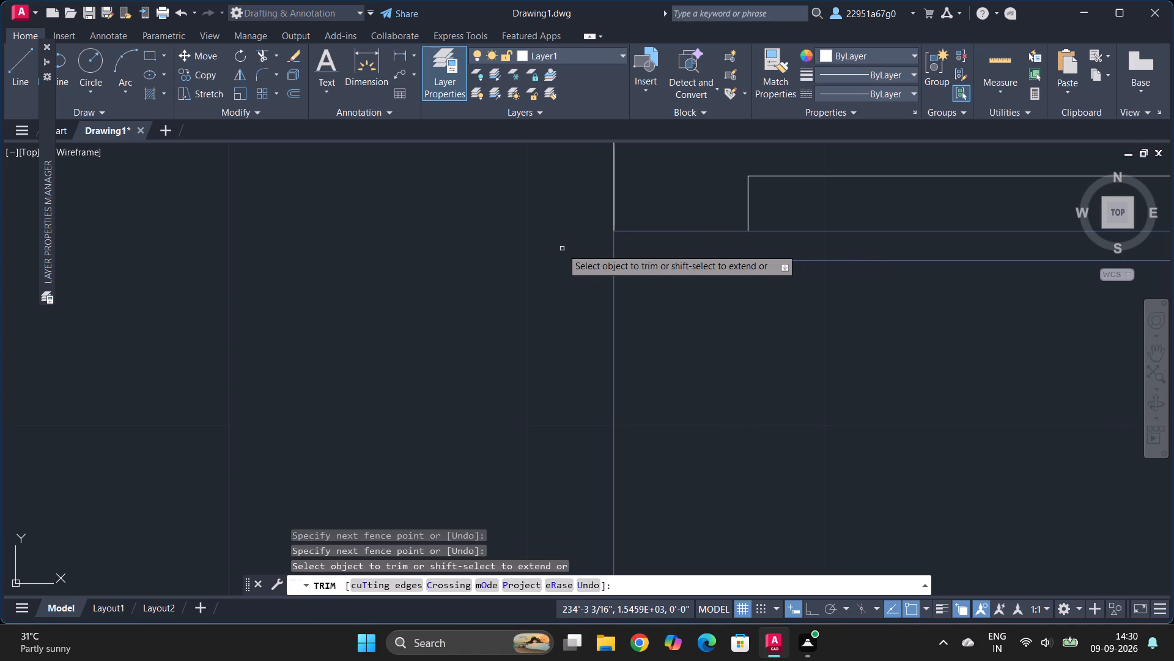
{"action": "key", "text": "Escape"}
{"action": "scroll", "coordinate": [682, 291], "scroll_direction": "down", "scroll_amount": 5, "text": "ctrl"}
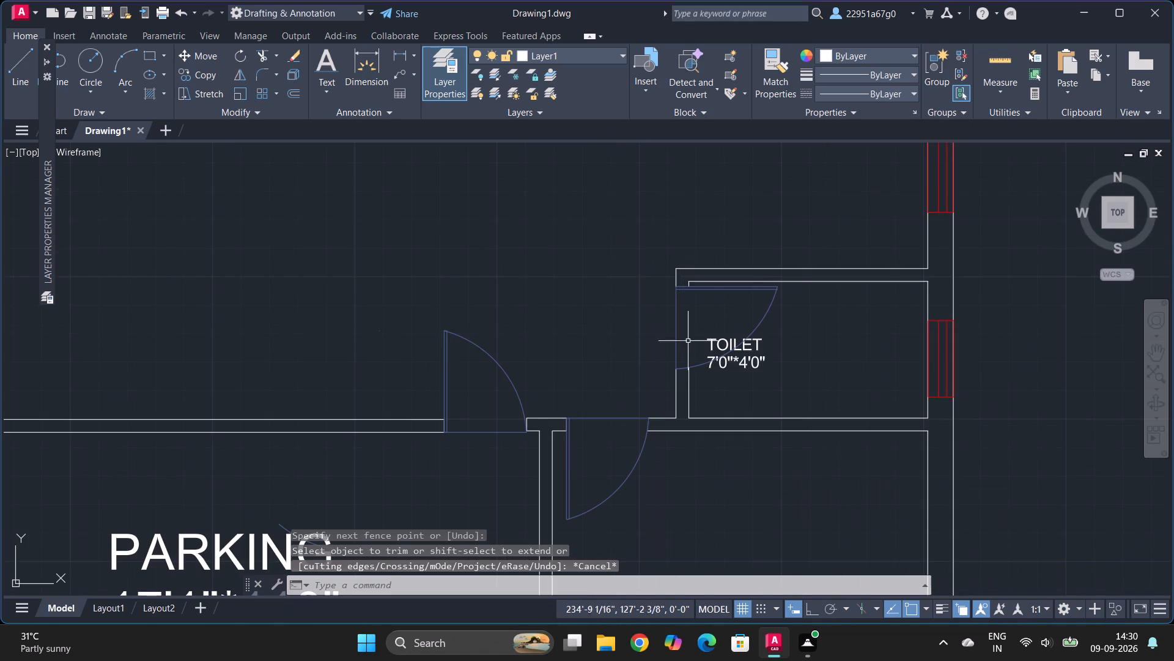
Make layer 0 current and draw a vertical 9" line from the parking's lower-left inner corner to the outer wall line.
{"action": "scroll", "coordinate": [682, 359], "scroll_direction": "up", "scroll_amount": 1, "text": "ctrl"}
{"action": "scroll", "coordinate": [682, 359], "scroll_direction": "down", "scroll_amount": 3, "text": "ctrl"}
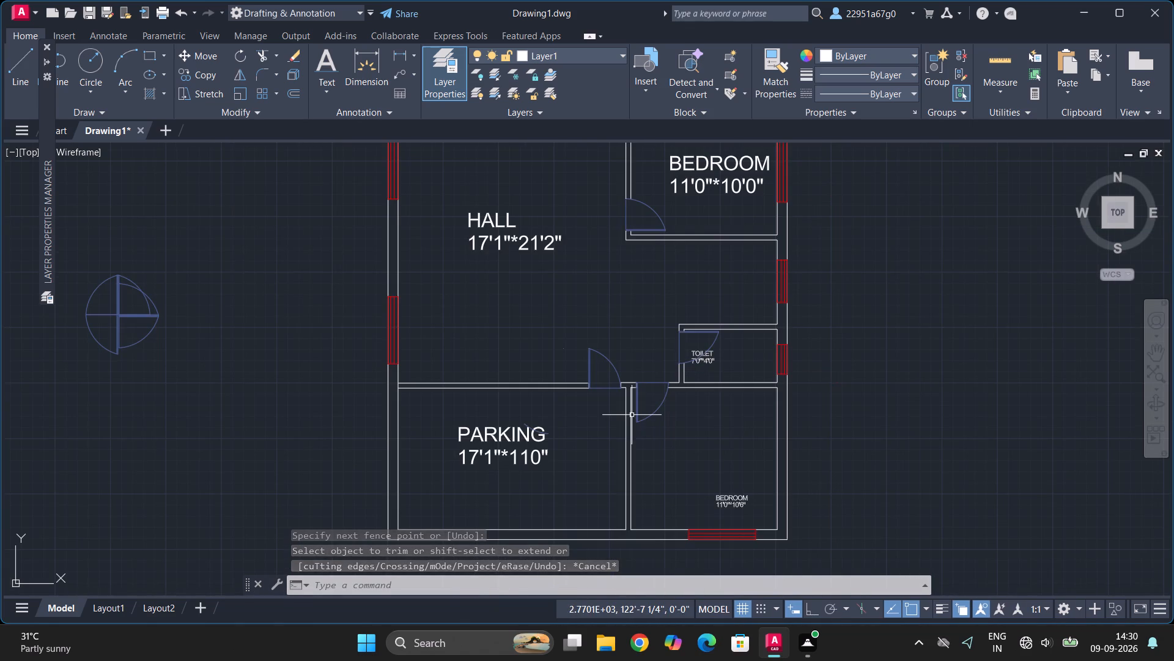
{"action": "scroll", "coordinate": [632, 415], "scroll_direction": "down", "scroll_amount": 1}
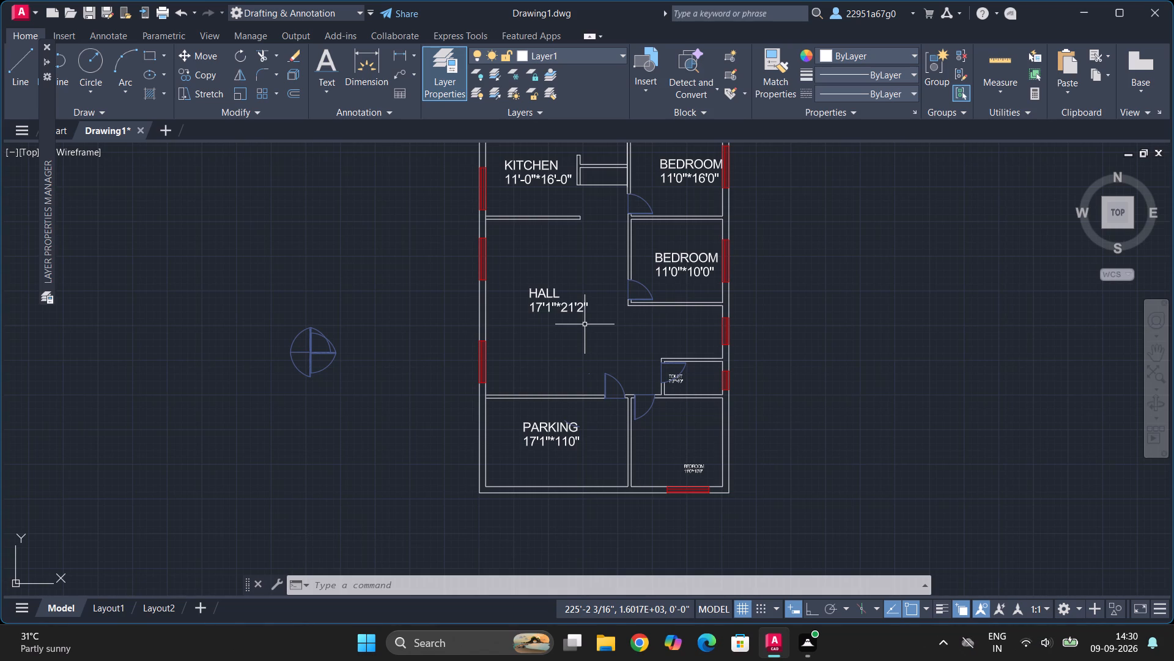
{"action": "scroll", "coordinate": [437, 484], "scroll_direction": "up", "scroll_amount": 5, "text": "ctrl"}
{"action": "scroll", "coordinate": [551, 363], "scroll_direction": "down", "scroll_amount": 4, "text": "ctrl"}
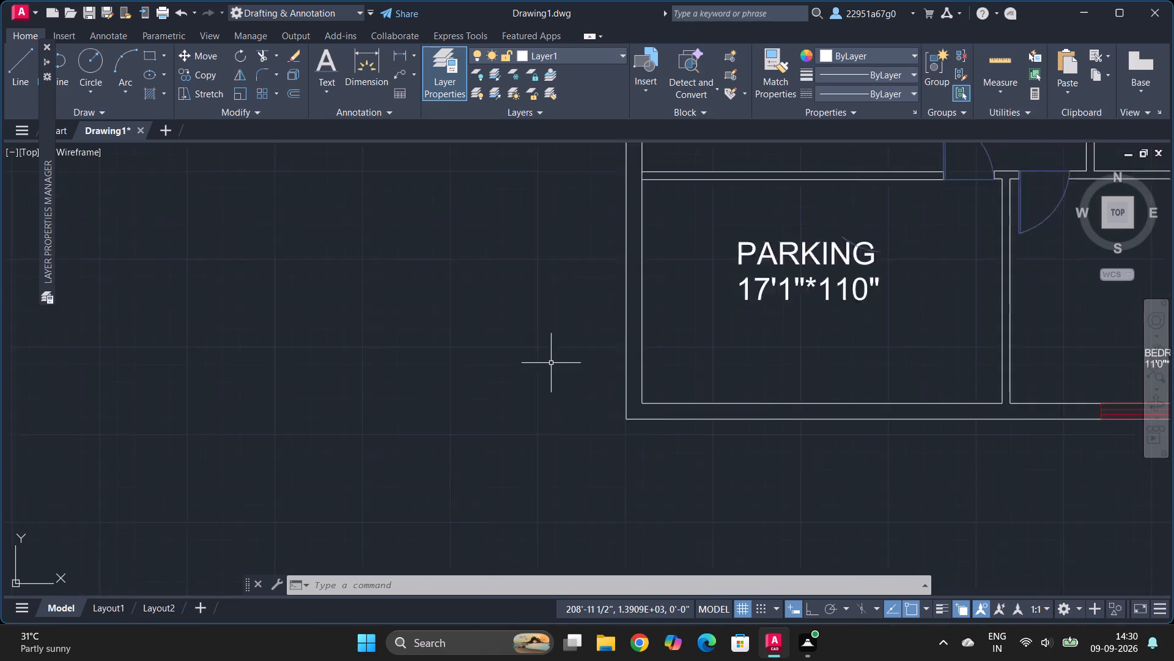
{"action": "scroll", "coordinate": [626, 394], "scroll_direction": "up", "scroll_amount": 4, "text": "ctrl"}
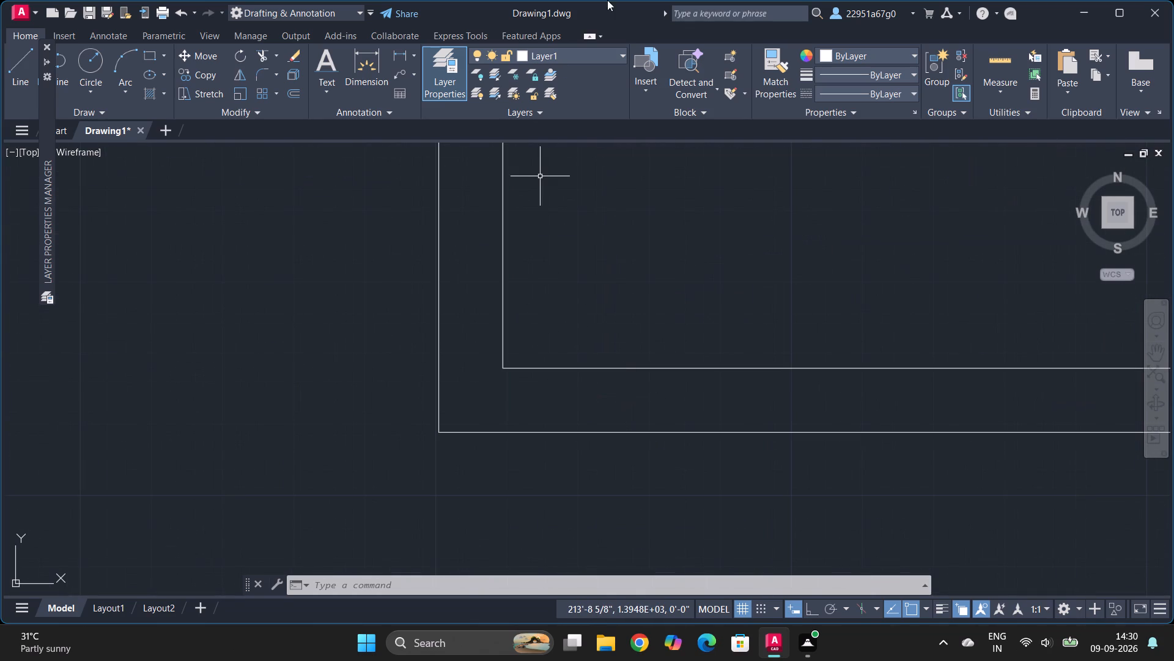
{"action": "key", "text": "l"}
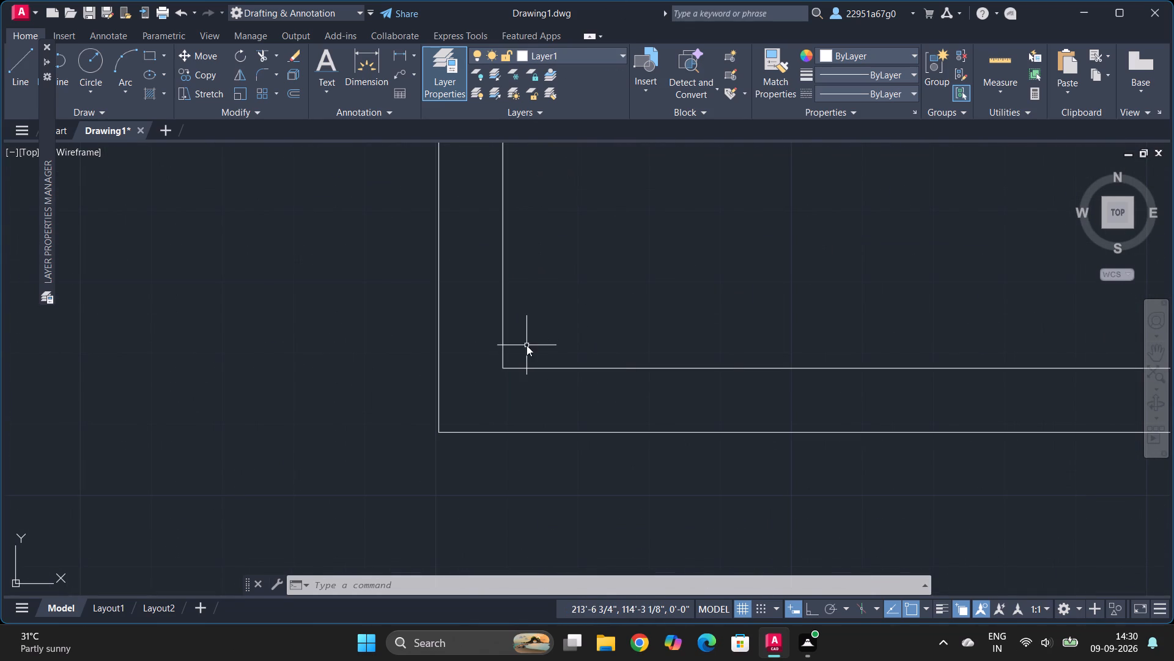
{"action": "key", "text": "Return"}
{"action": "left_click", "coordinate": [611, 51]}
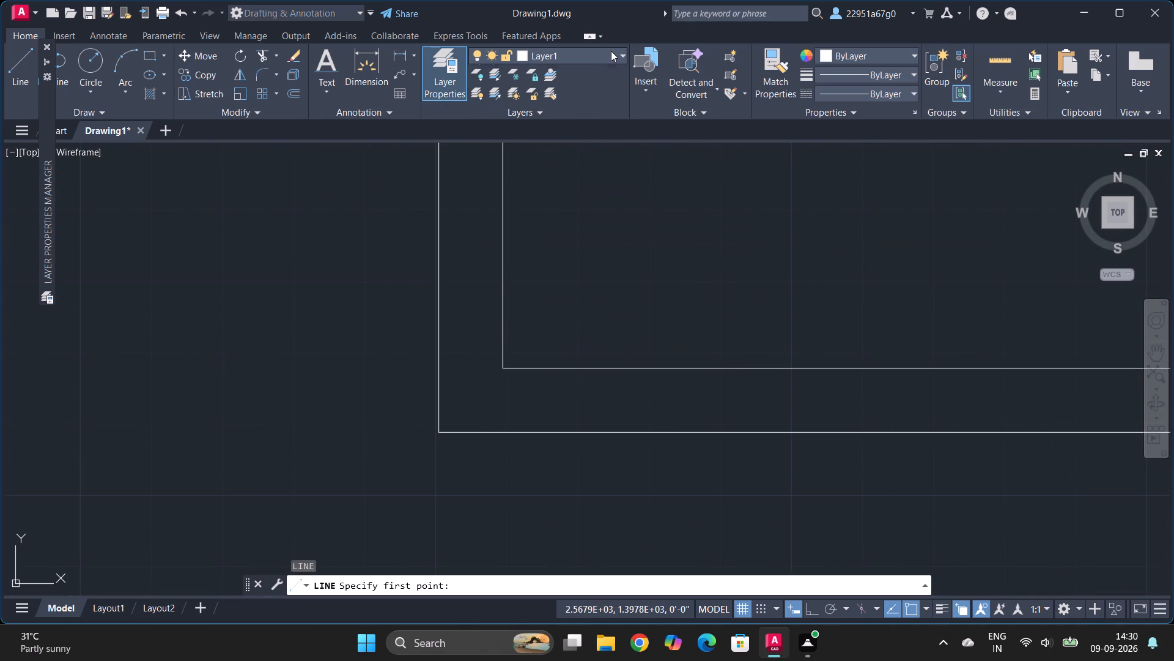
{"action": "left_click", "coordinate": [599, 80]}
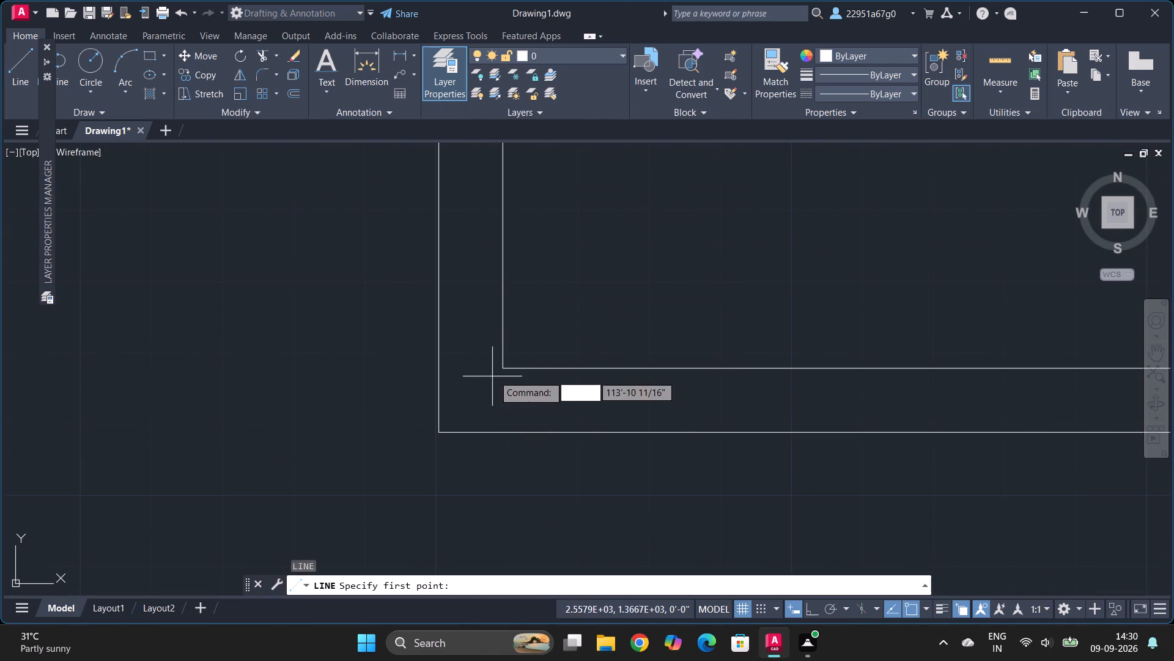
{"action": "left_click", "coordinate": [502, 372]}
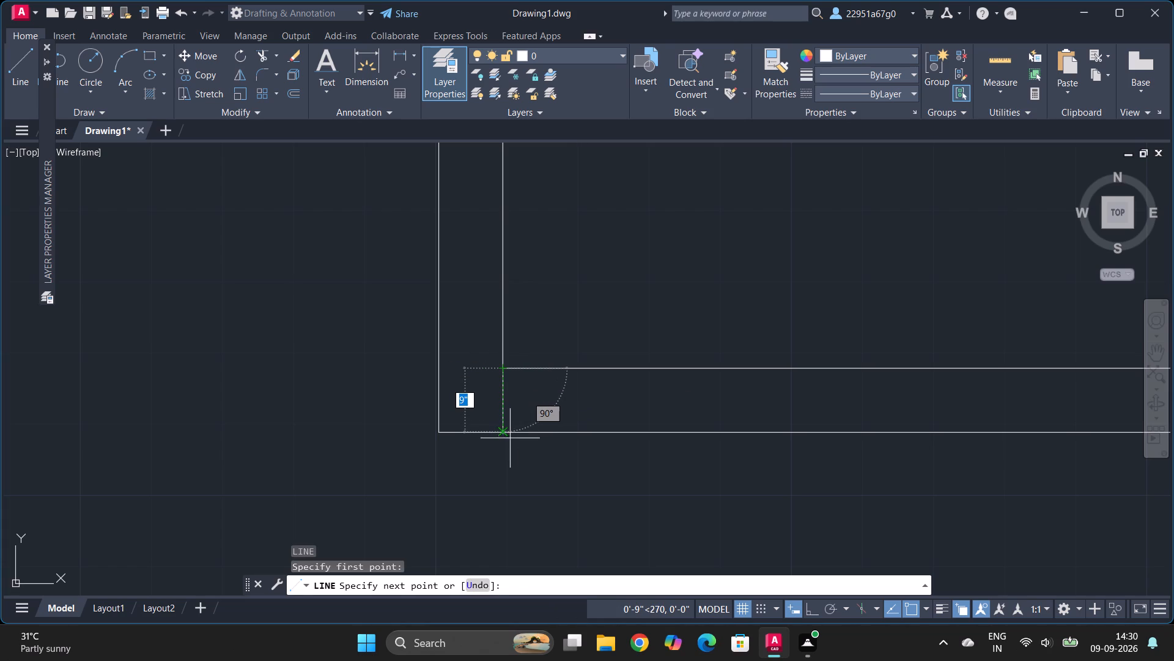
{"action": "left_click", "coordinate": [504, 430]}
{"action": "key", "text": "Escape"}
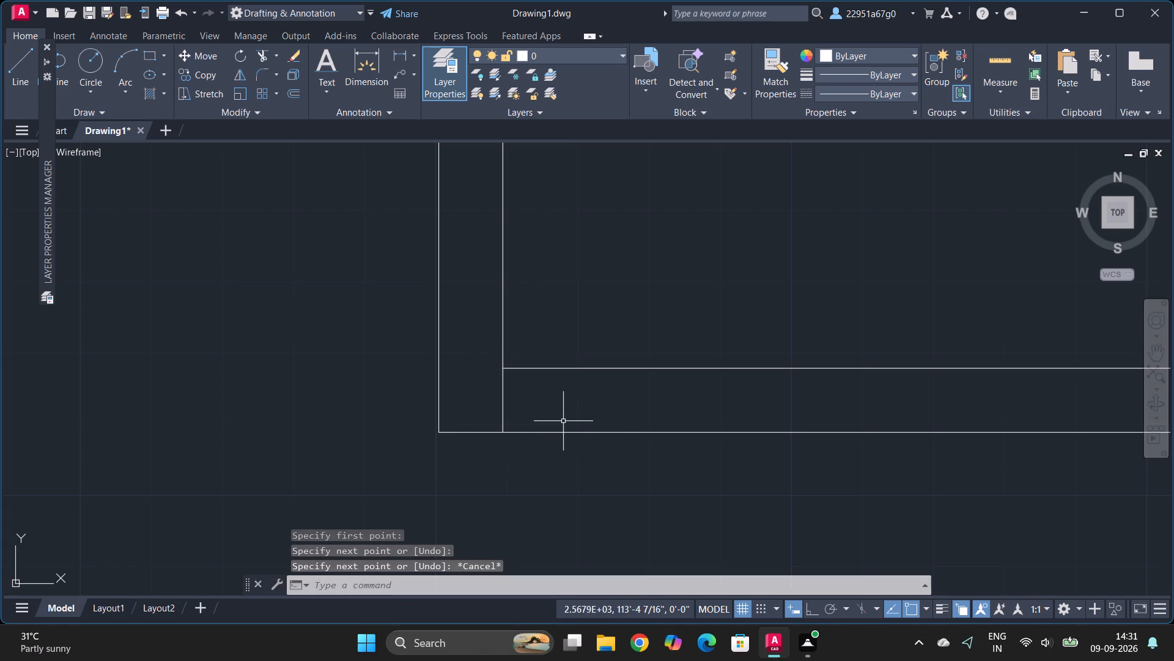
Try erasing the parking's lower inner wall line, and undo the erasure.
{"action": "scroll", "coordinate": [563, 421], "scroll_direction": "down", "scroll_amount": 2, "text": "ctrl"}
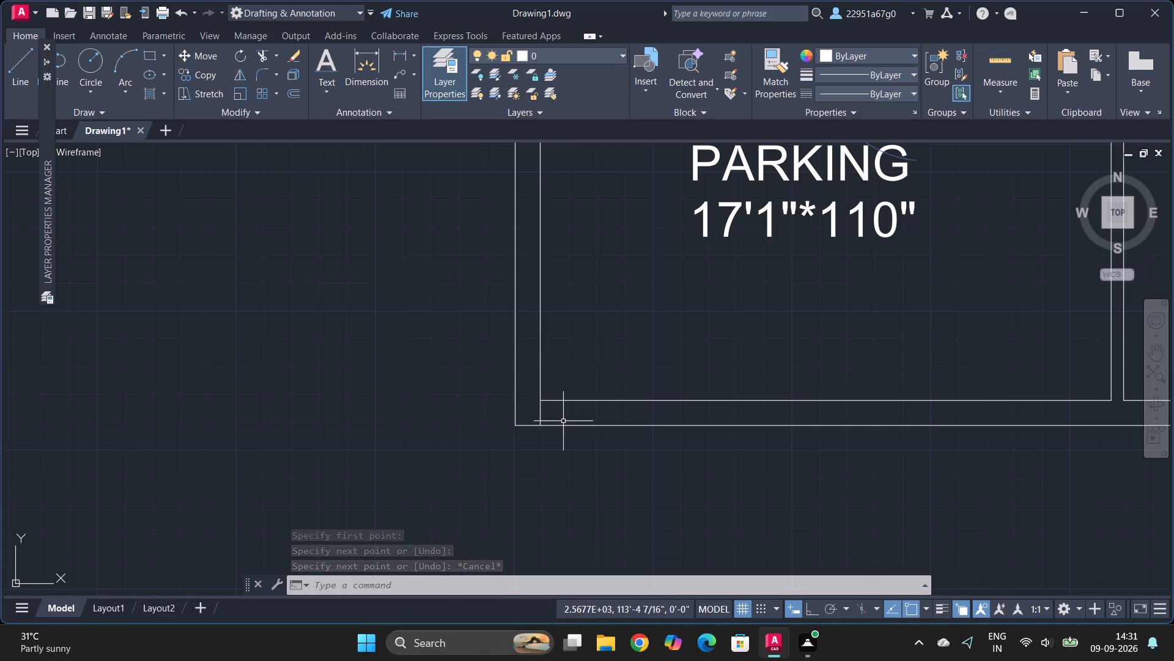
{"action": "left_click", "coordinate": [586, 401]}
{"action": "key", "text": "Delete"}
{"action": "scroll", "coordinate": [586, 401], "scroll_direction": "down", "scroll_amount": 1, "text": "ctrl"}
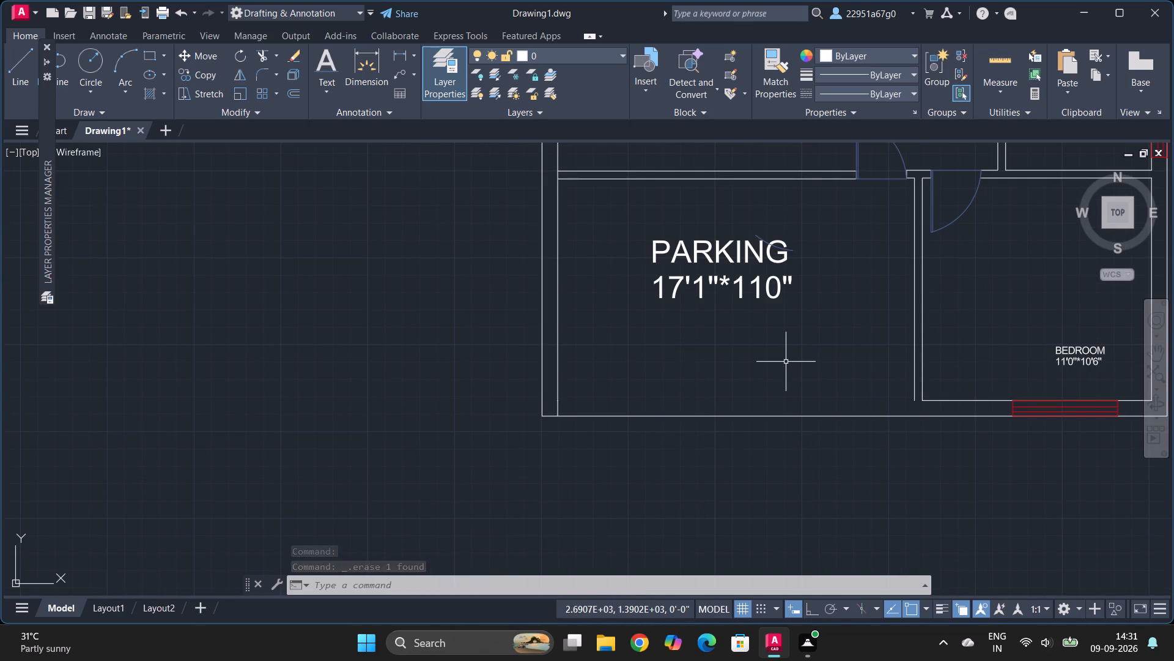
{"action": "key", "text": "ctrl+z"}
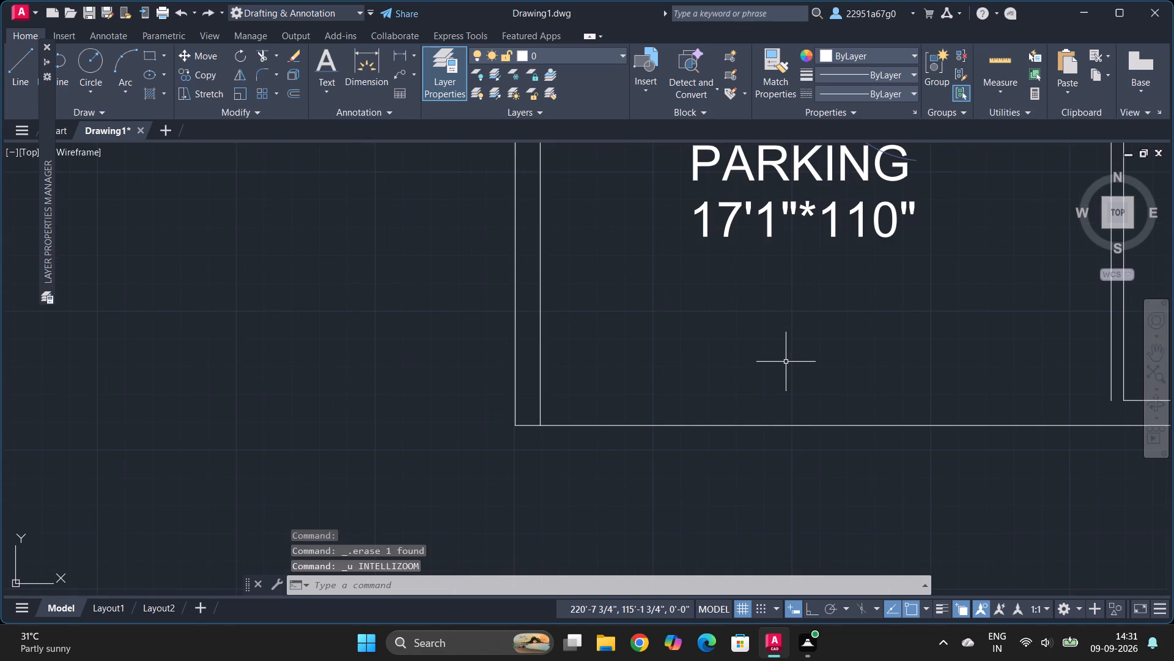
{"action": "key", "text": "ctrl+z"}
Draw a vertical 9" line from the parking's lower-right inner corner down to the outer wall line.
{"action": "scroll", "coordinate": [696, 354], "scroll_direction": "down", "scroll_amount": 4, "text": "ctrl"}
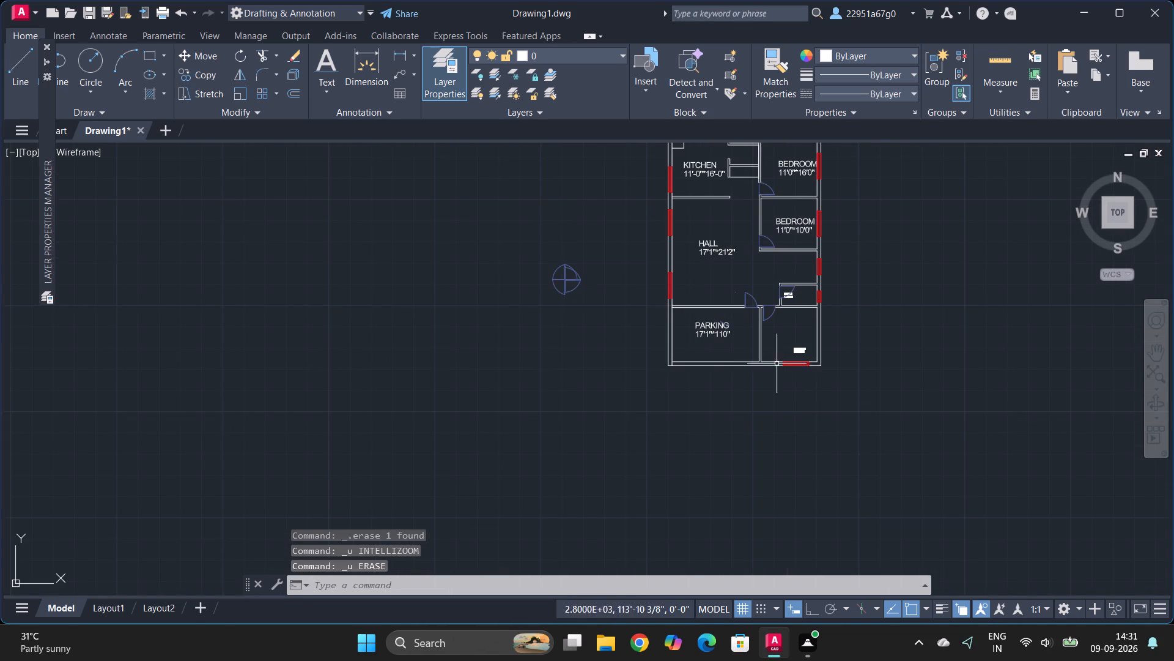
{"action": "scroll", "coordinate": [772, 362], "scroll_direction": "up", "scroll_amount": 6, "text": "ctrl"}
{"action": "key", "text": "l"}
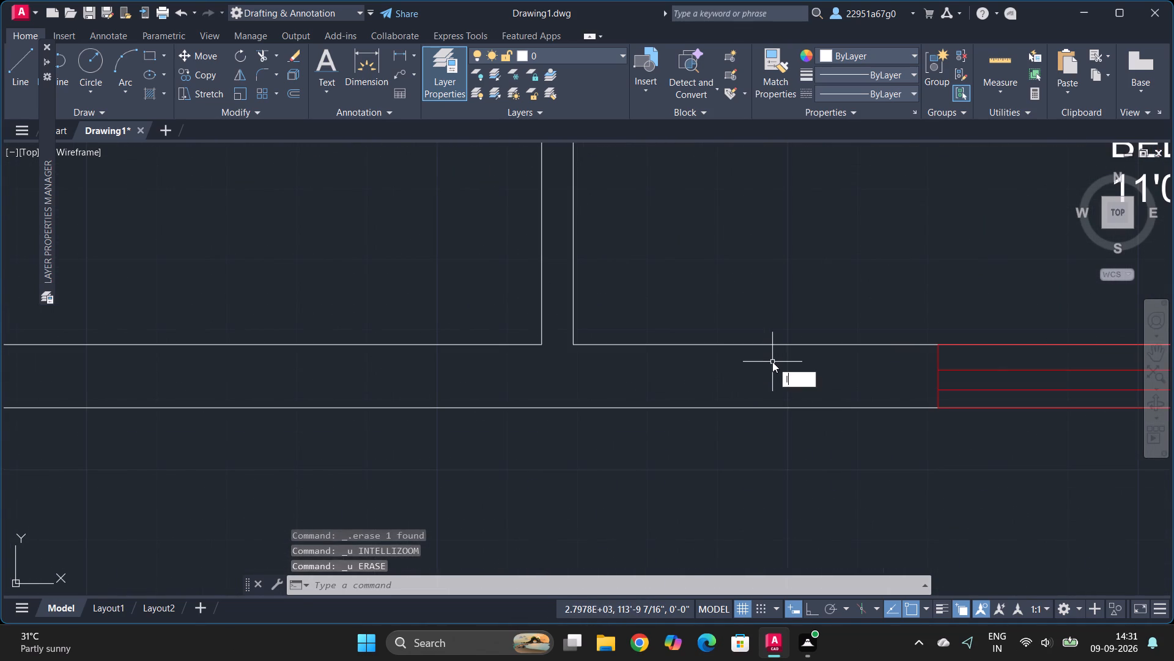
{"action": "key", "text": "Return"}
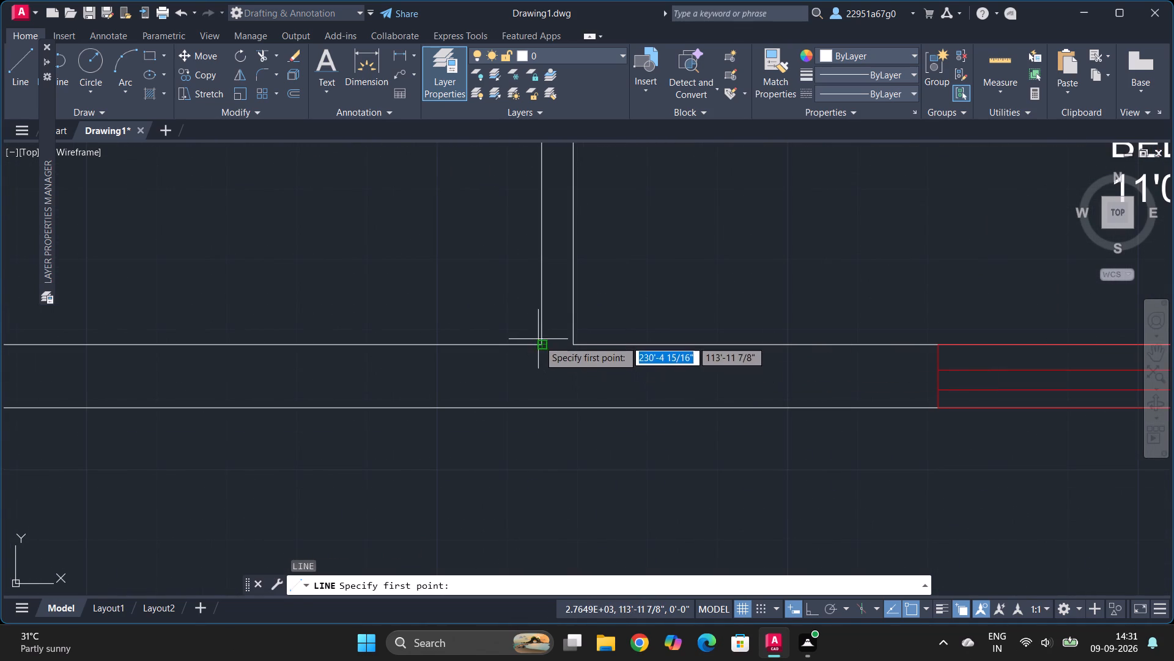
{"action": "left_click", "coordinate": [542, 345]}
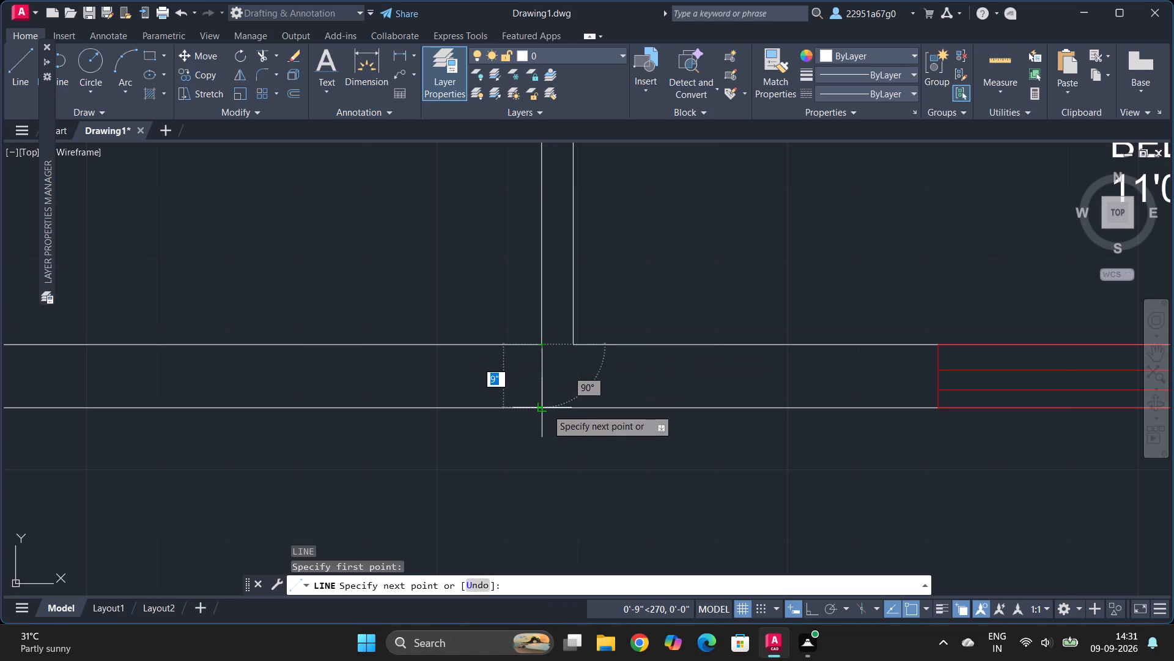
{"action": "left_click", "coordinate": [542, 409]}
{"action": "key", "text": "Escape"}
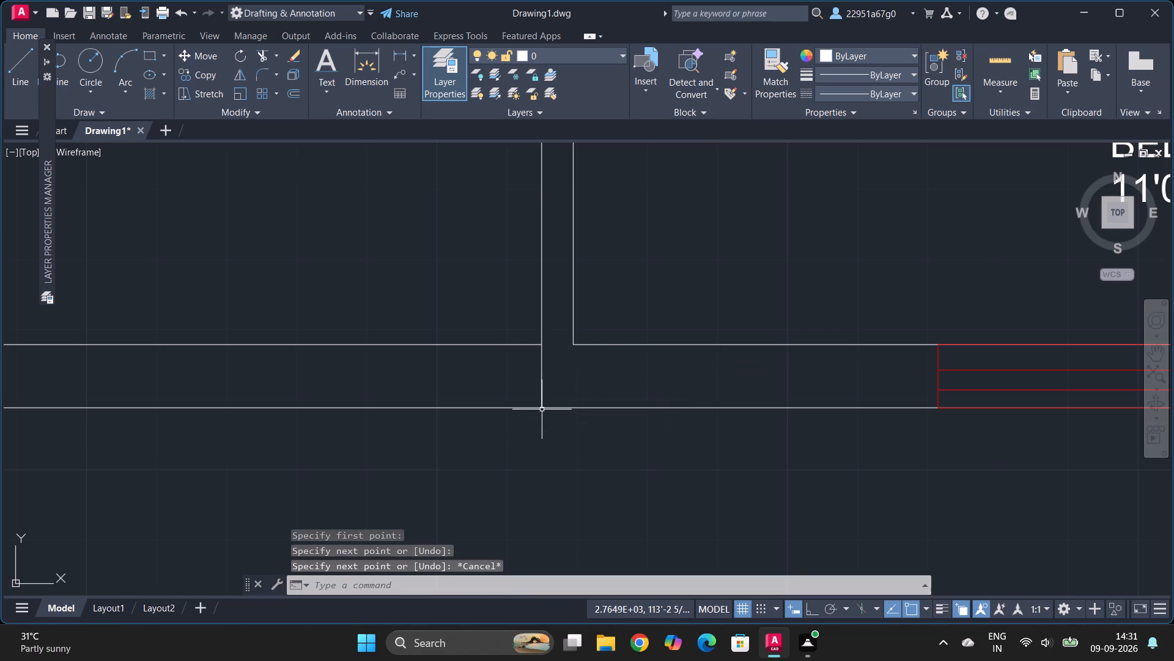
Trim both lower wall lines of the parking between the two closing lines using a fence.
{"action": "type", "text": "tr"}
{"action": "key", "text": "Return"}
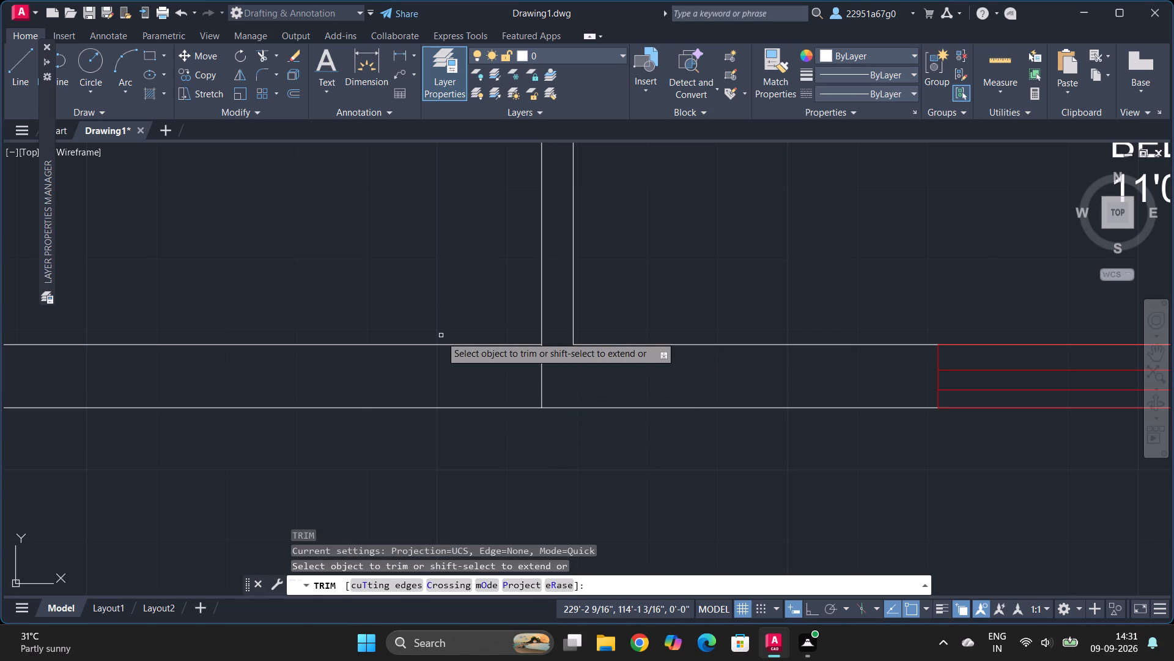
{"action": "left_click", "coordinate": [441, 336]}
{"action": "left_click", "coordinate": [436, 433]}
{"action": "key", "text": "Escape"}
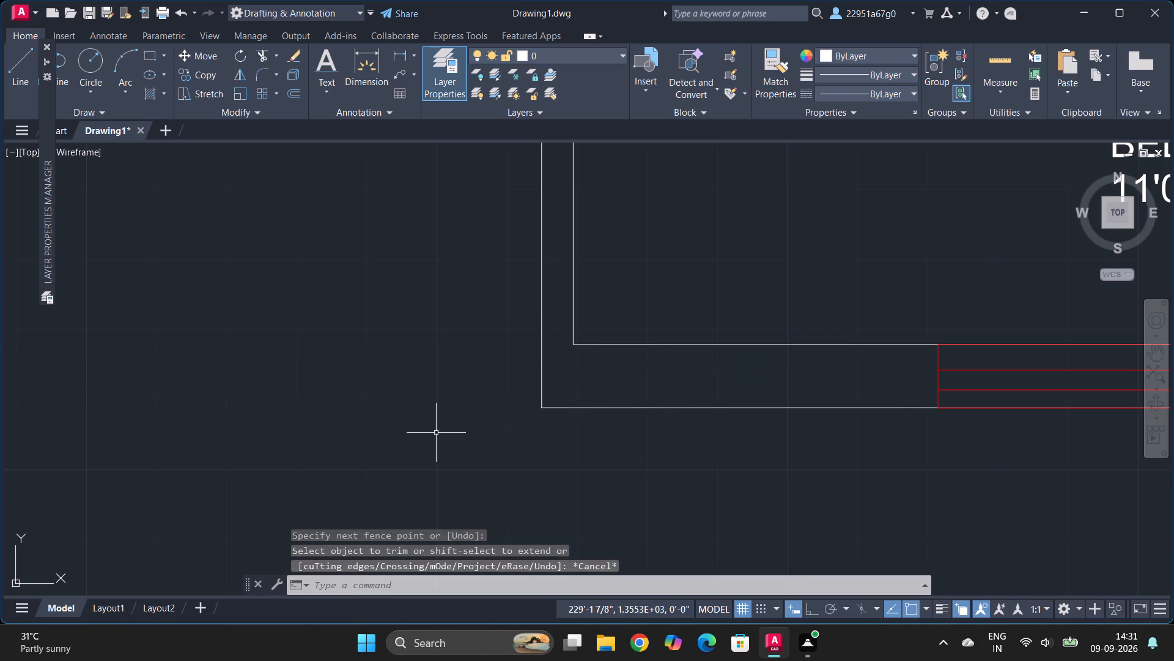
Make the windows layer current.
{"action": "left_click", "coordinate": [619, 53]}
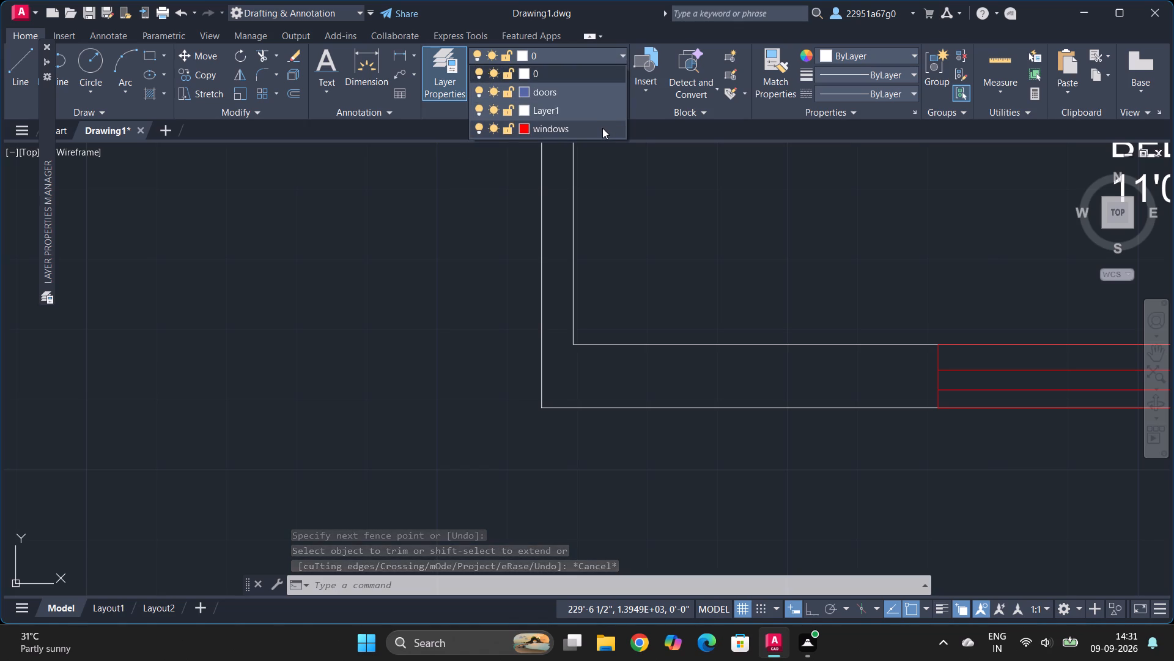
{"action": "left_click", "coordinate": [602, 128]}
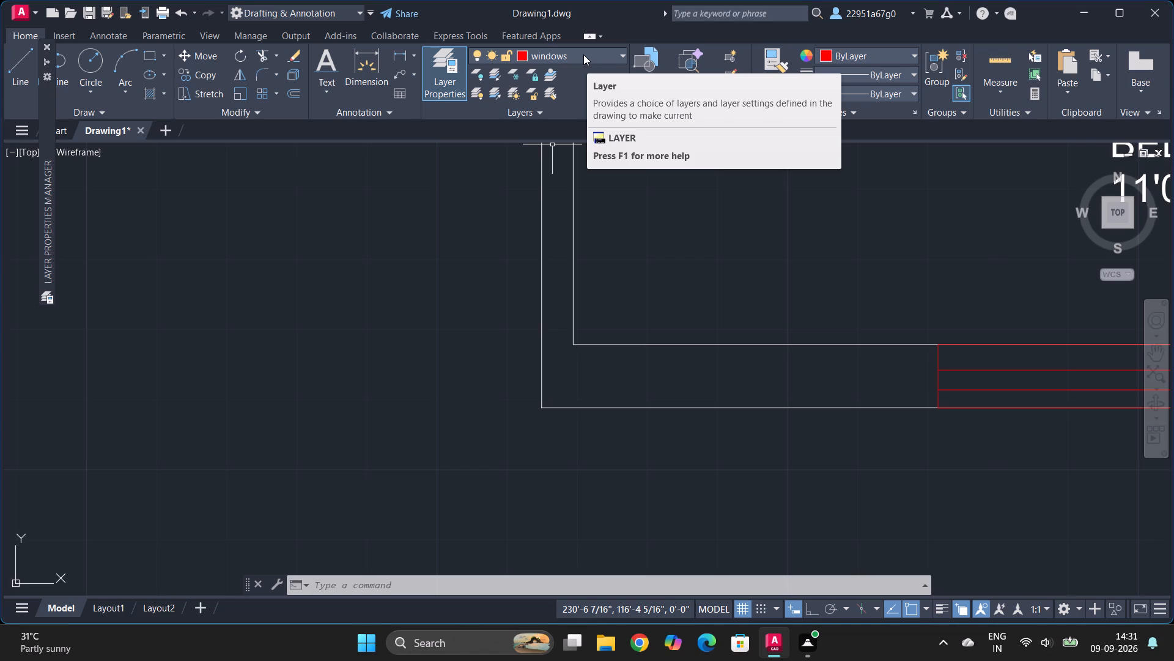
Create a new layer, keeping its default name, and set its colour to index 221.
{"action": "double_click", "coordinate": [448, 51]}
{"action": "double_click", "coordinate": [448, 51]}
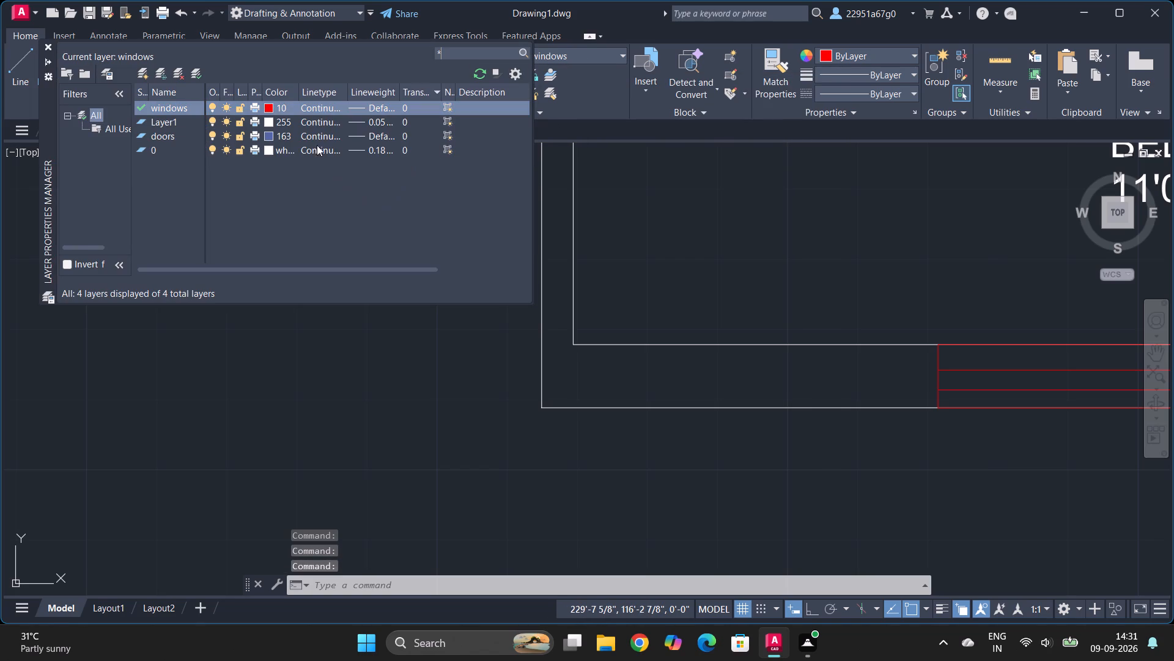
{"action": "left_click", "coordinate": [140, 73]}
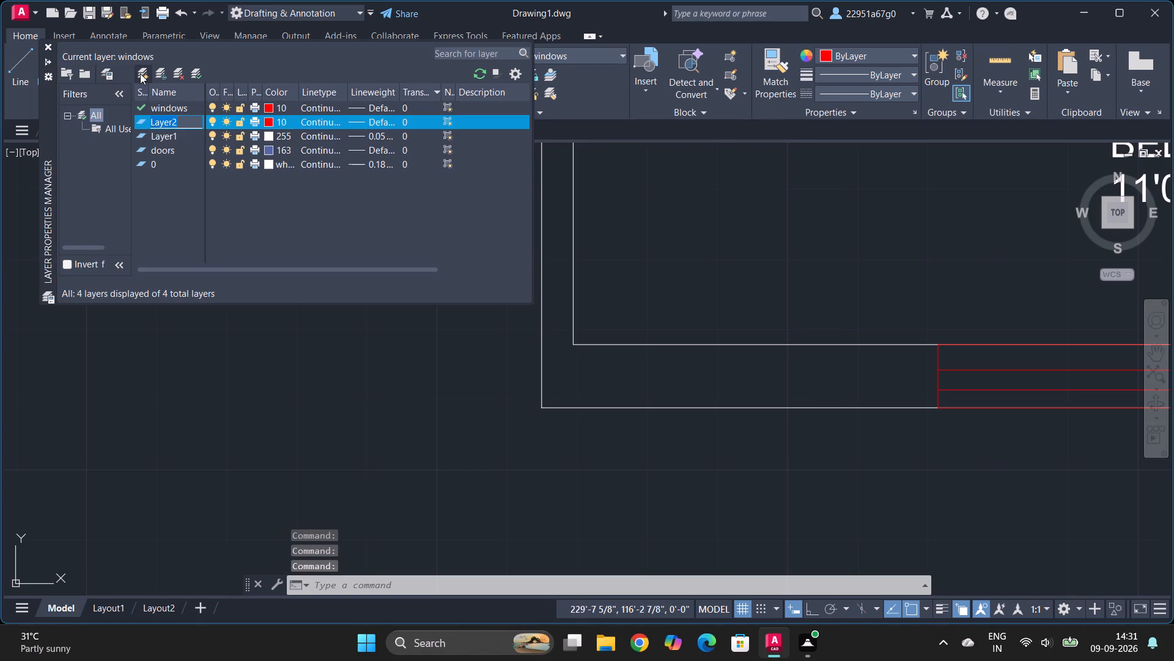
{"action": "key", "text": "Return"}
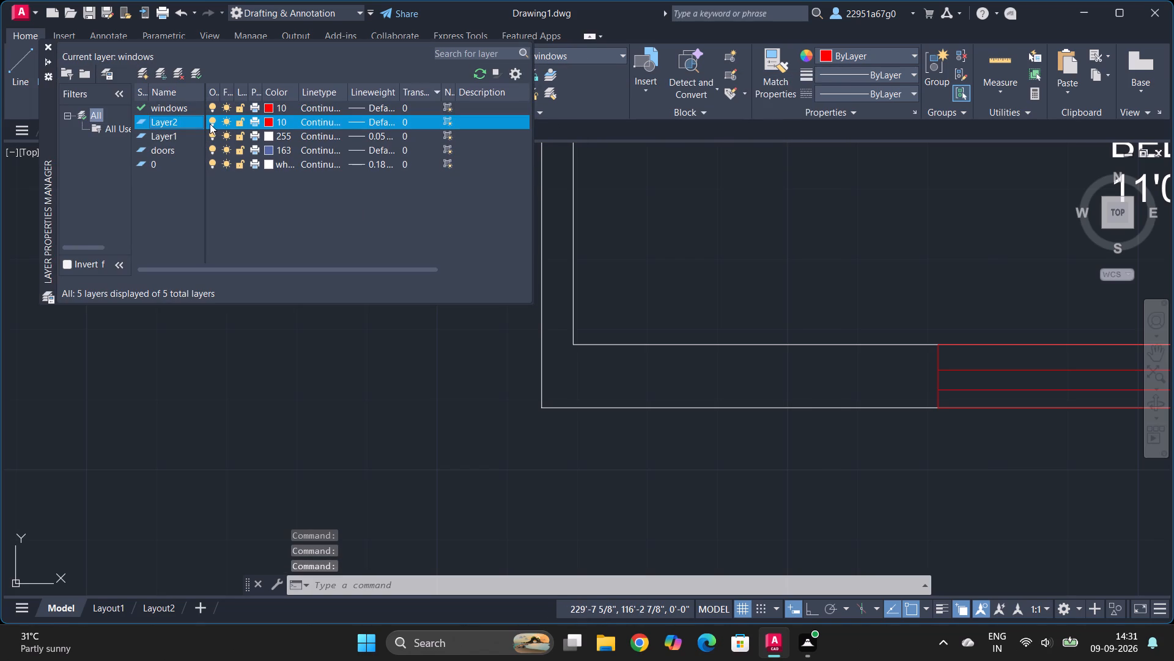
{"action": "left_click", "coordinate": [266, 122]}
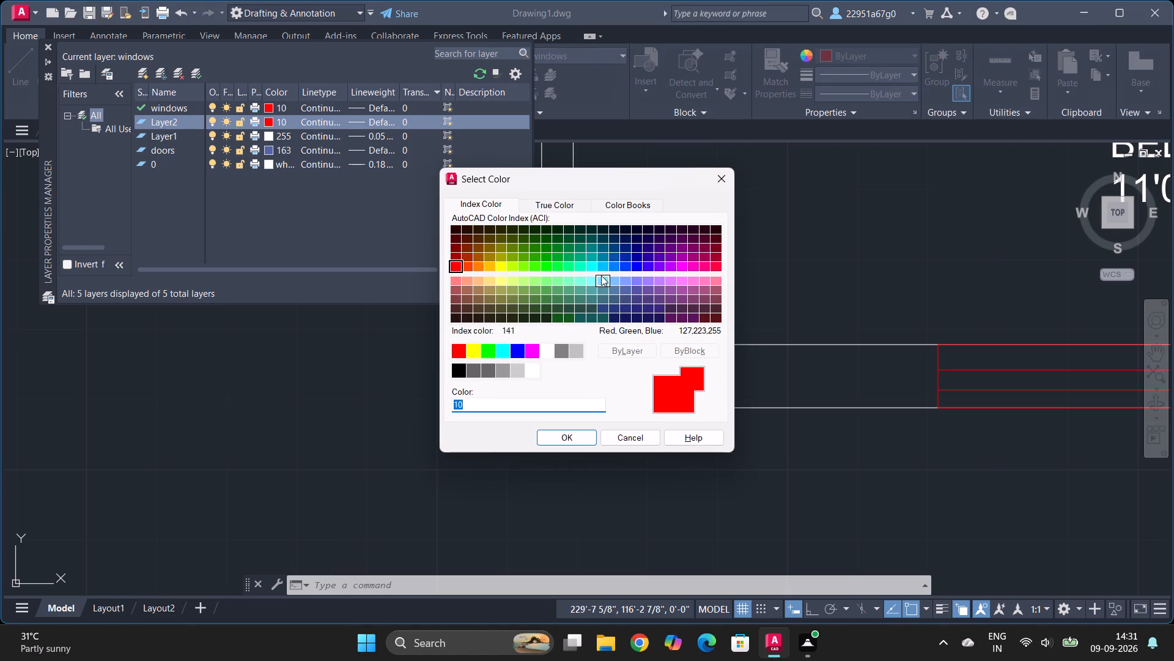
{"action": "left_click", "coordinate": [692, 280]}
{"action": "left_click", "coordinate": [578, 435]}
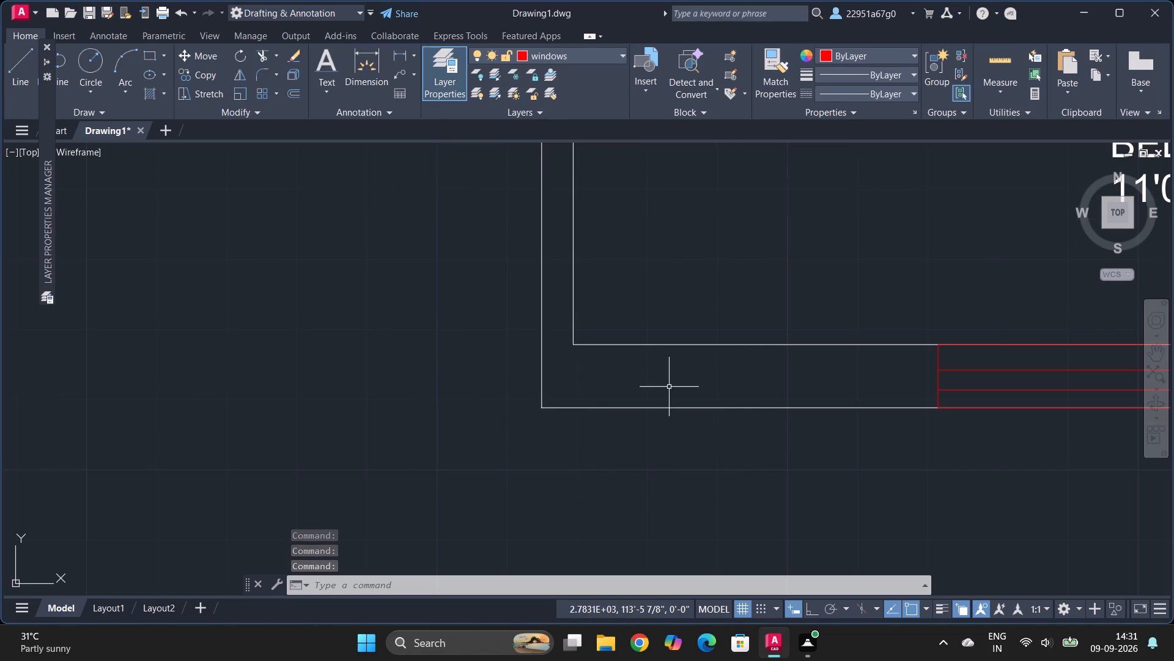
Make Layer2 current and draw a horizontal line across the parking's open front, joining the lower outer wall corners.
{"action": "scroll", "coordinate": [669, 387], "scroll_direction": "down", "scroll_amount": 4, "text": "ctrl"}
{"action": "key", "text": "l"}
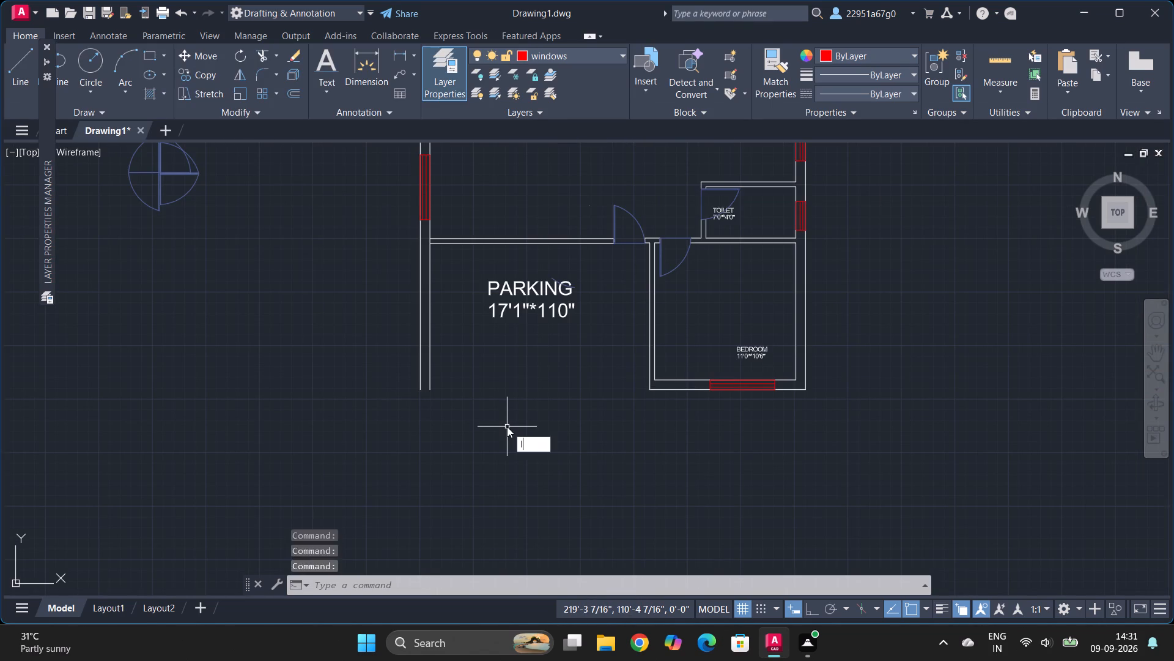
{"action": "key", "text": "Return"}
{"action": "left_click", "coordinate": [621, 62]}
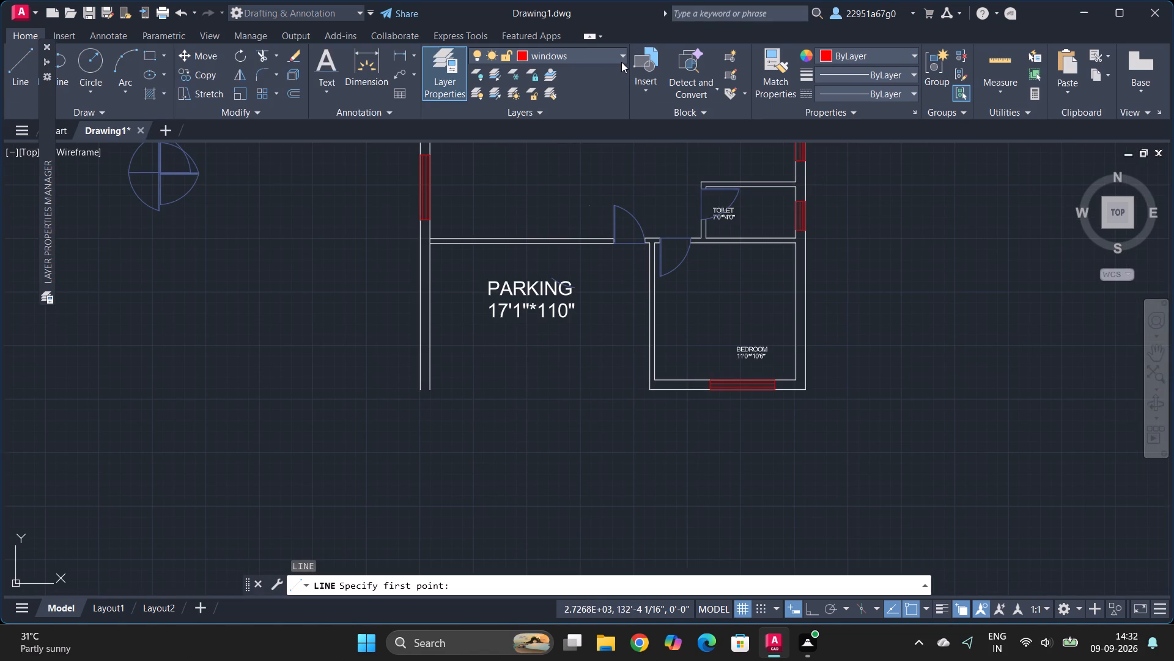
{"action": "left_click", "coordinate": [589, 130]}
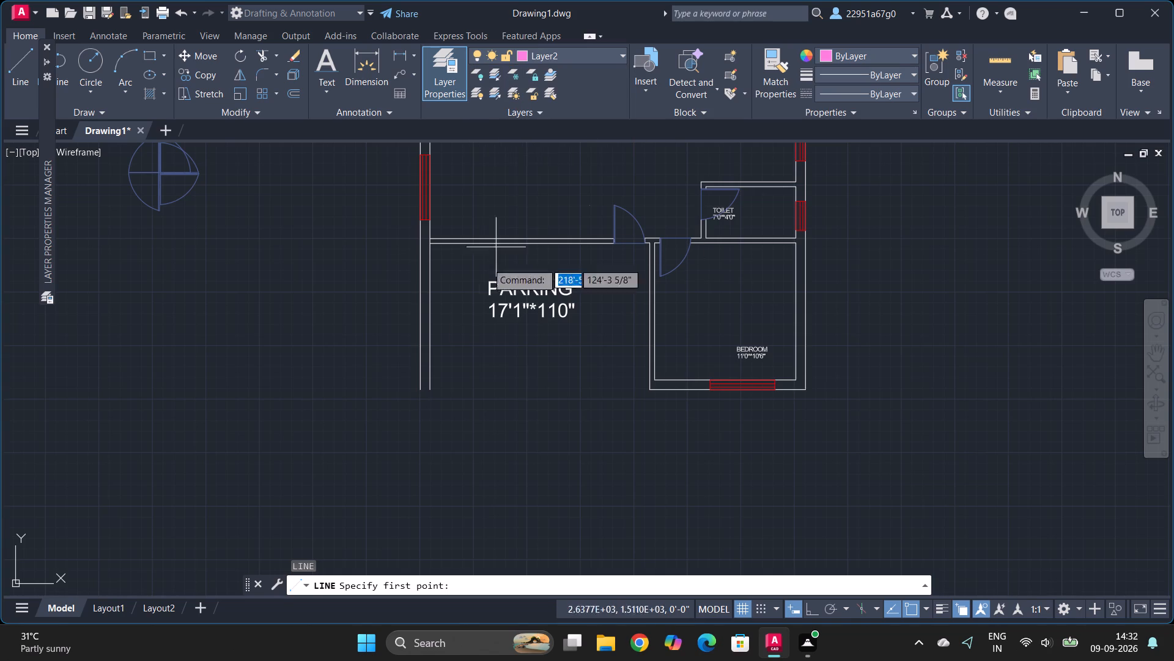
{"action": "left_click", "coordinate": [423, 391]}
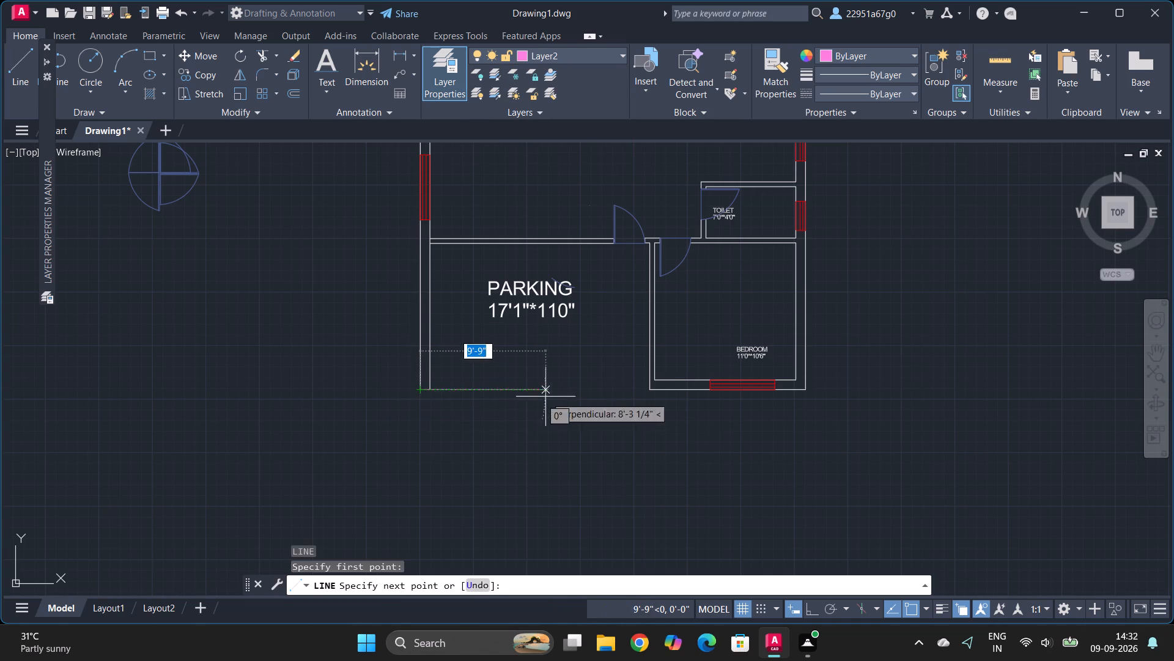
{"action": "left_click", "coordinate": [649, 392]}
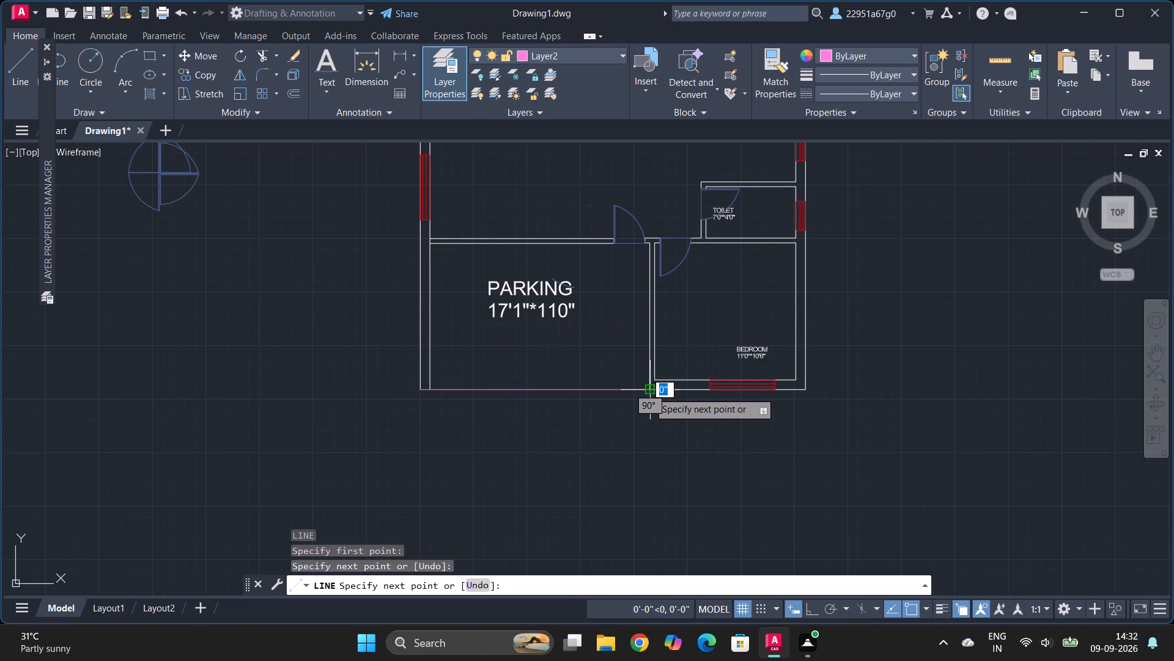
{"action": "key", "text": "Escape"}
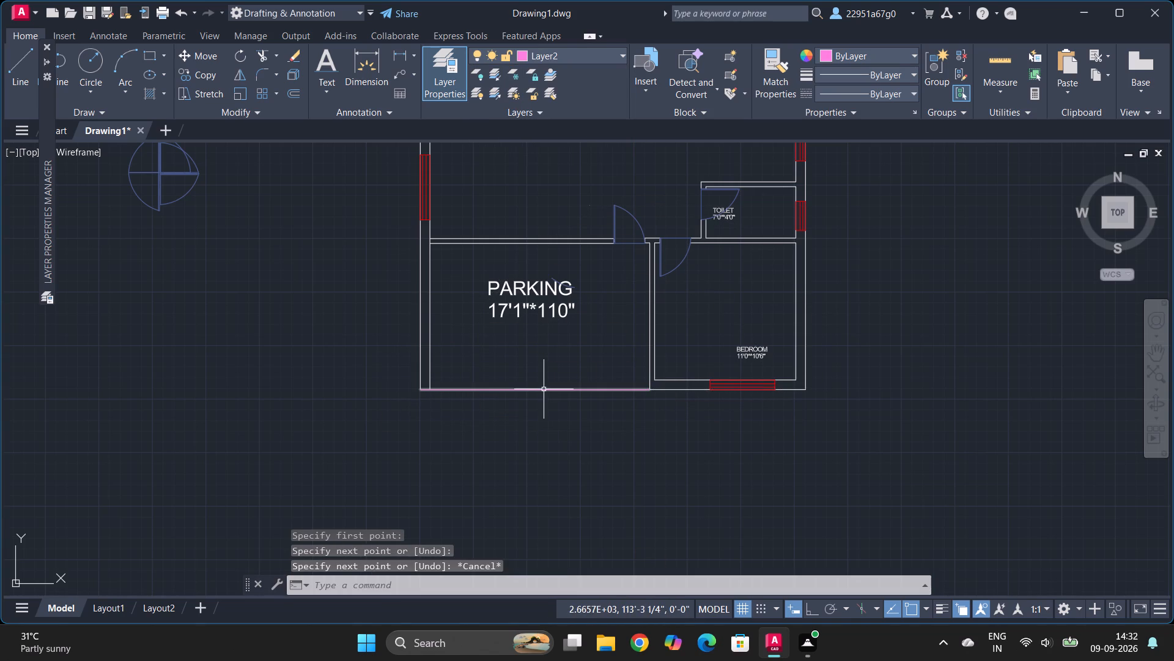
Draw a second horizontal line 17'-1 1/2" long, slightly inside the first, between the parking's two inner wall faces.
{"action": "key", "text": "l"}
{"action": "key", "text": "Return"}
{"action": "scroll", "coordinate": [501, 365], "scroll_direction": "up", "scroll_amount": 3, "text": "ctrl"}
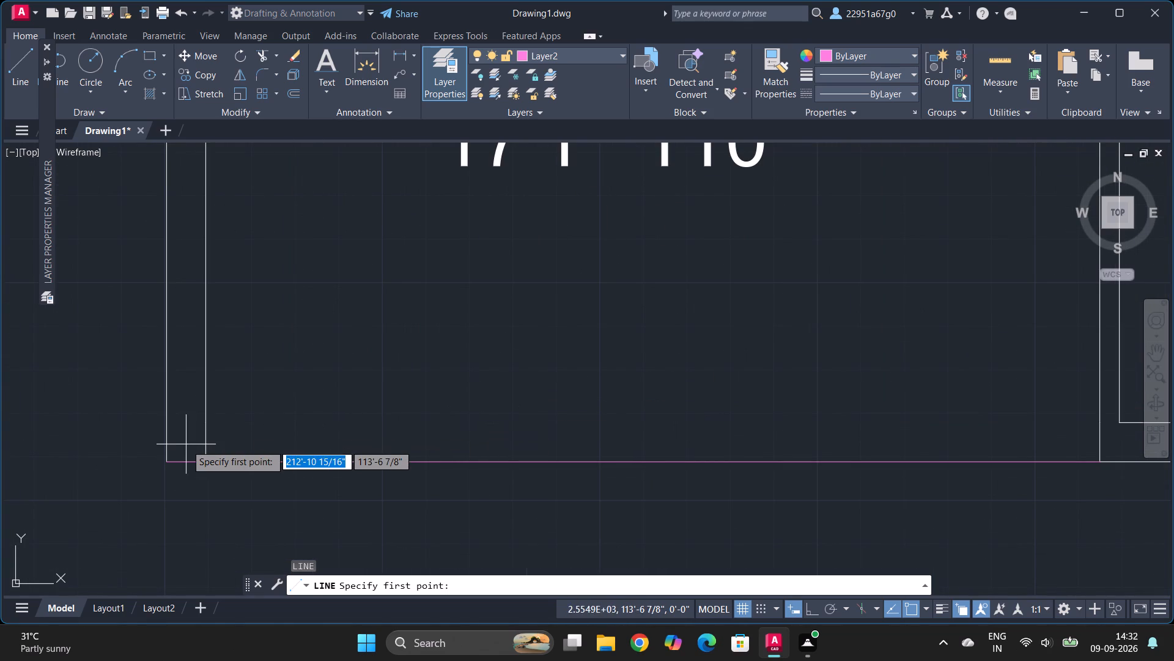
{"action": "left_click", "coordinate": [204, 443]}
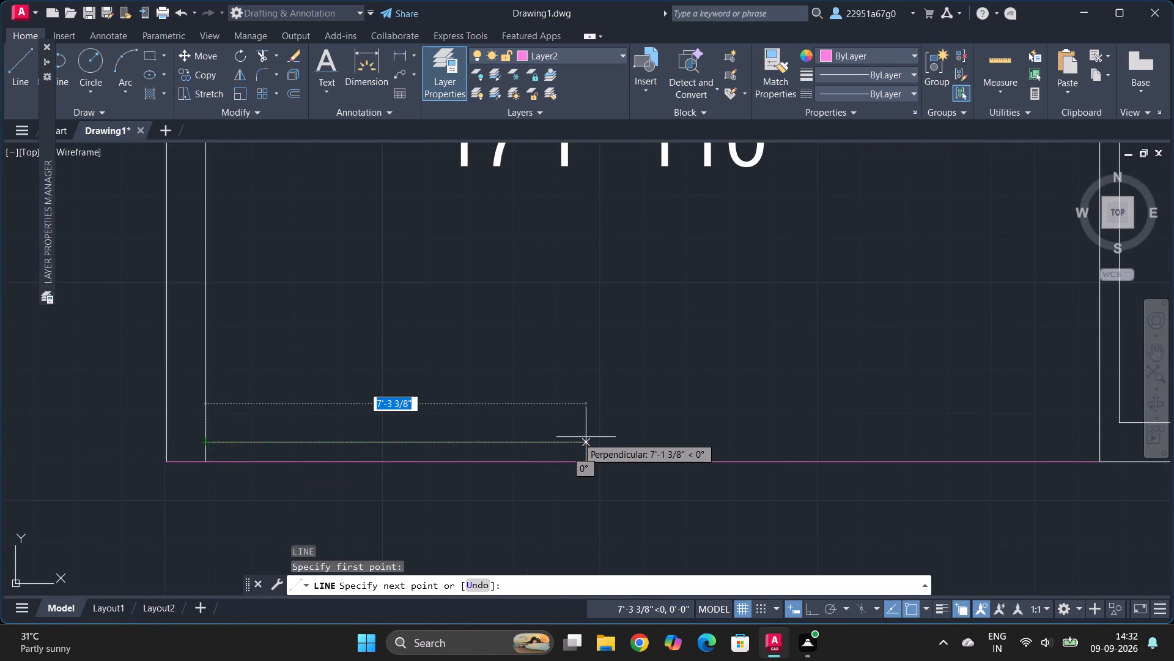
{"action": "left_click", "coordinate": [1099, 446]}
{"action": "key", "text": "Escape"}
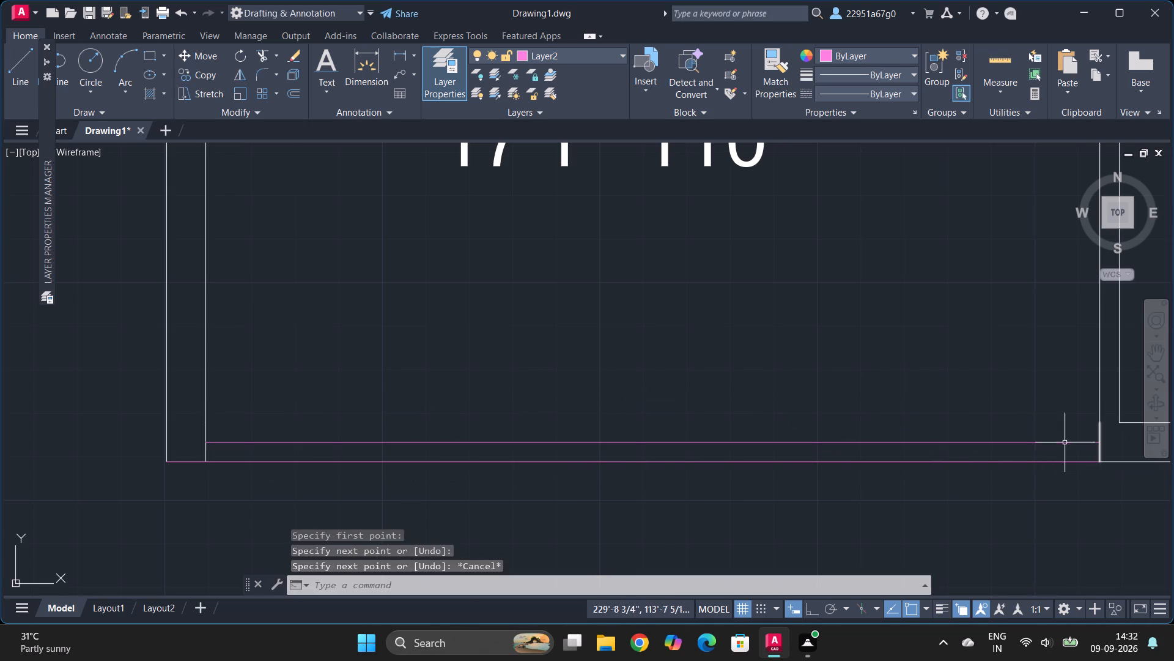
Make layer 0 current.
{"action": "scroll", "coordinate": [928, 386], "scroll_direction": "down", "scroll_amount": 5, "text": "ctrl"}
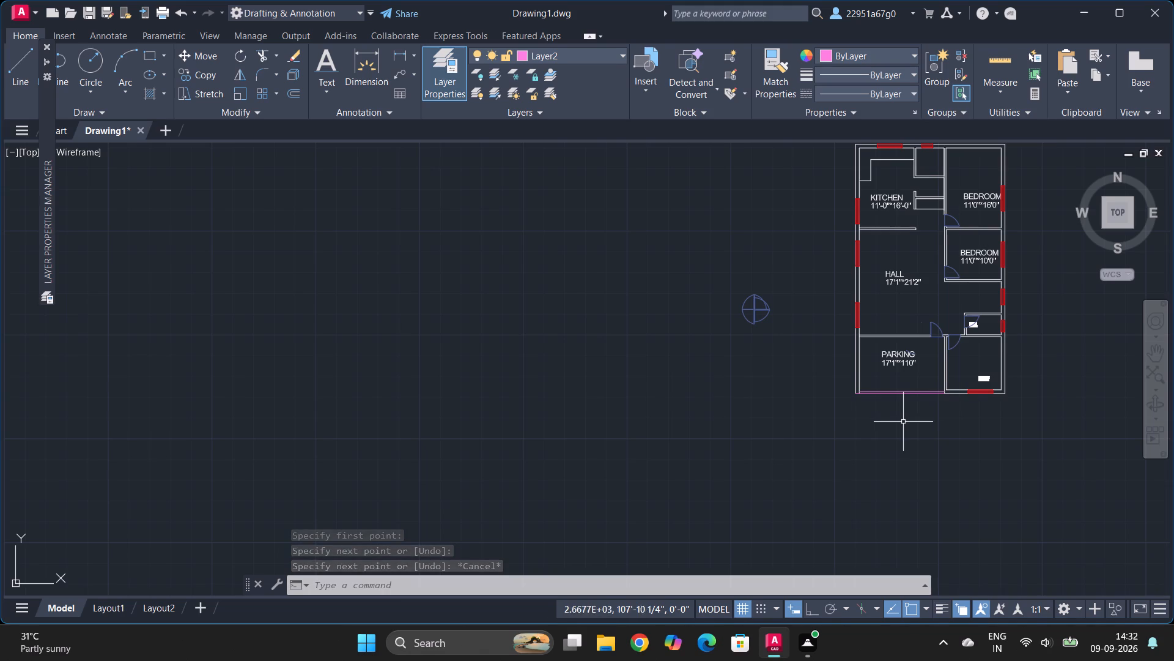
{"action": "scroll", "coordinate": [891, 408], "scroll_direction": "up", "scroll_amount": 3, "text": "ctrl"}
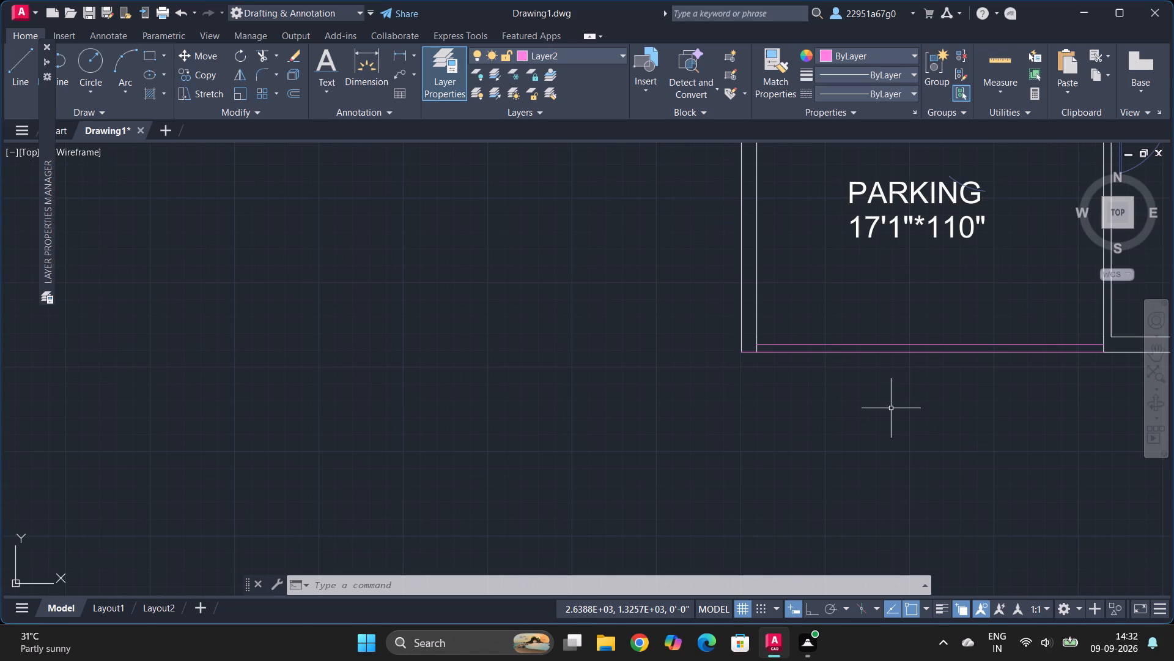
{"action": "left_click", "coordinate": [623, 55]}
{"action": "left_click", "coordinate": [574, 78]}
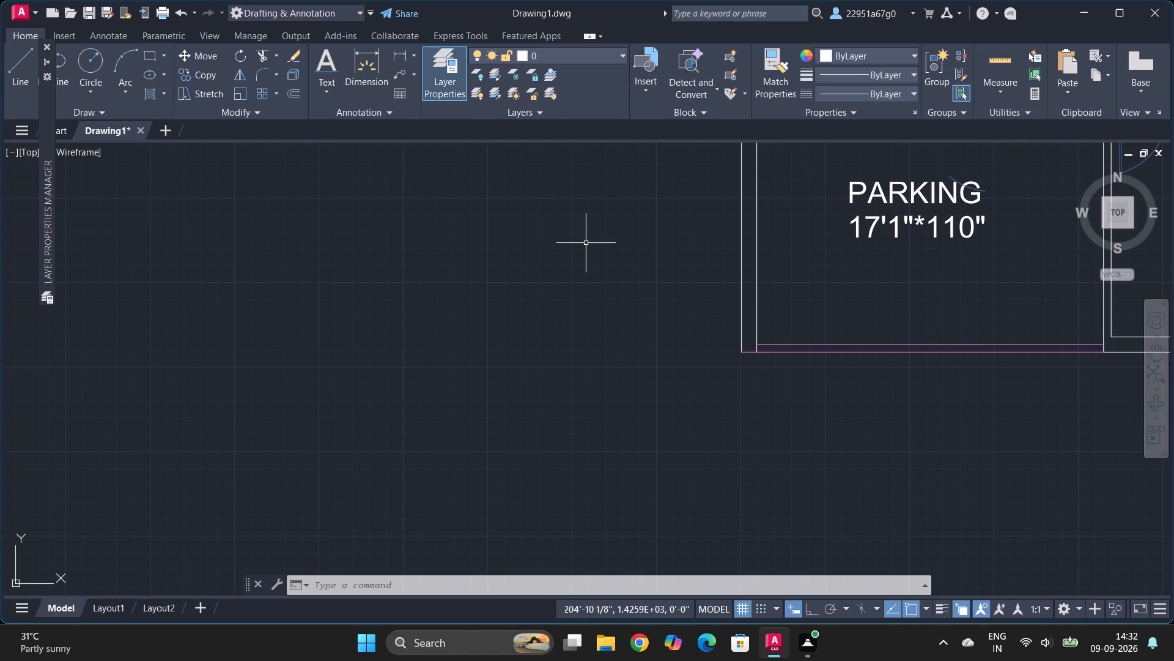
Move one door block out of the overlapping door group beside the plan to the empty space up and to its left.
{"action": "scroll", "coordinate": [586, 247], "scroll_direction": "down", "scroll_amount": 4, "text": "ctrl"}
{"action": "scroll", "coordinate": [649, 256], "scroll_direction": "down", "scroll_amount": 2, "text": "ctrl"}
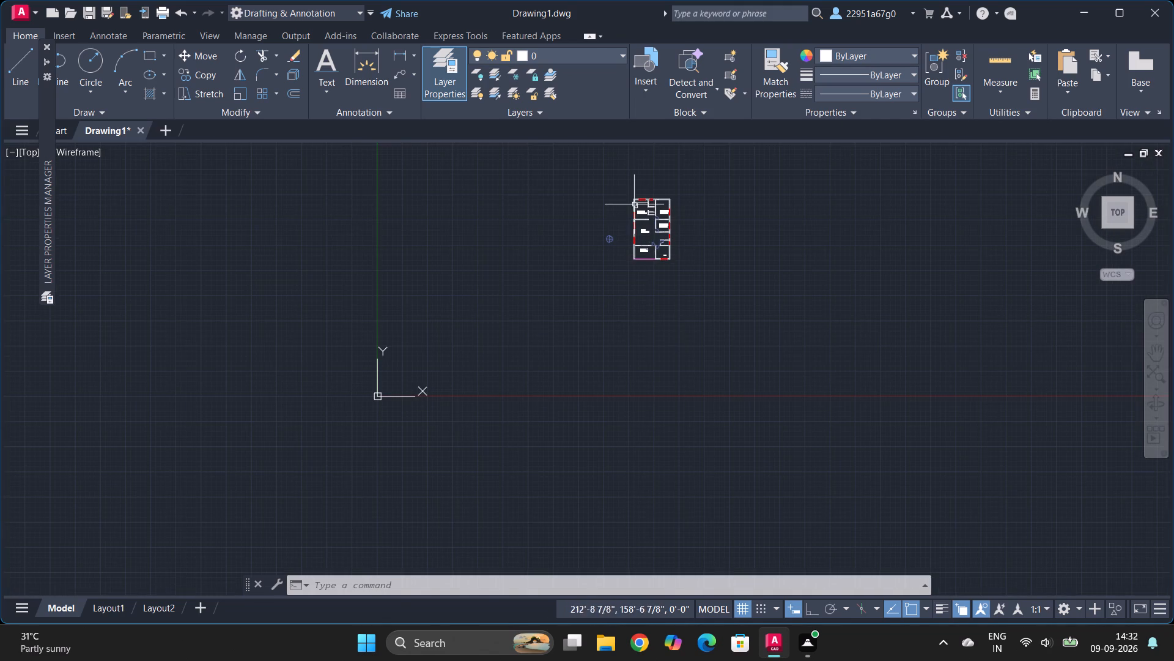
{"action": "scroll", "coordinate": [637, 187], "scroll_direction": "up", "scroll_amount": 4, "text": "ctrl"}
{"action": "scroll", "coordinate": [700, 340], "scroll_direction": "up", "scroll_amount": 2, "text": "ctrl"}
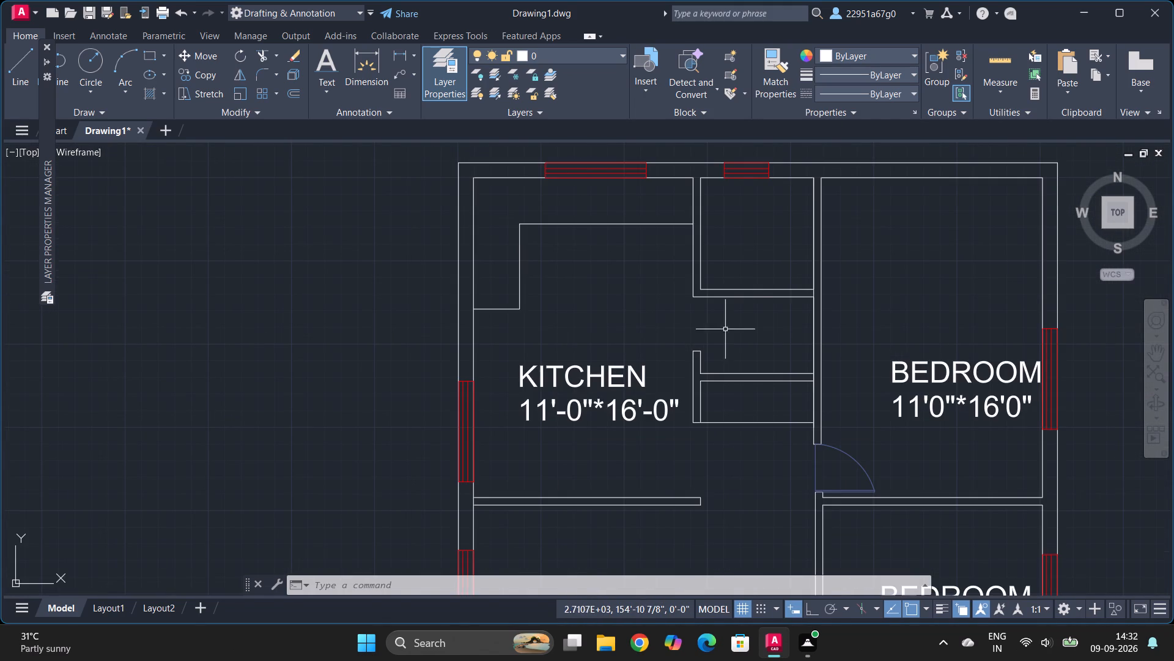
{"action": "scroll", "coordinate": [745, 319], "scroll_direction": "down", "scroll_amount": 2, "text": "ctrl"}
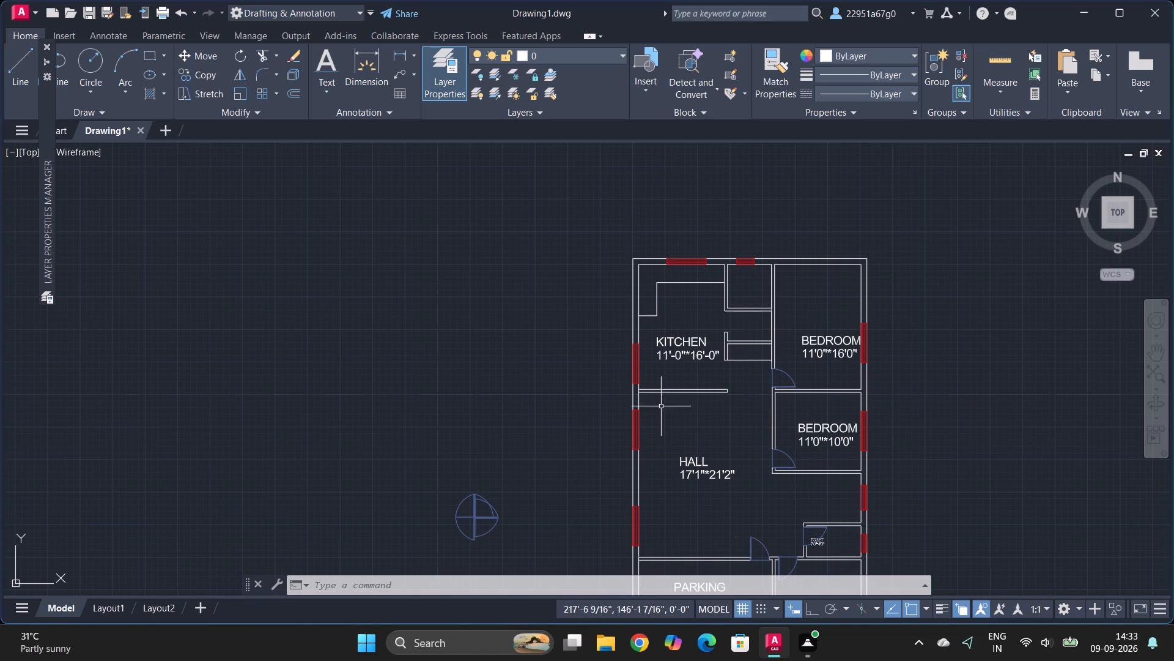
{"action": "left_click", "coordinate": [490, 530]}
{"action": "type", "text": "move"}
{"action": "key", "text": "Return"}
{"action": "left_click", "coordinate": [490, 531]}
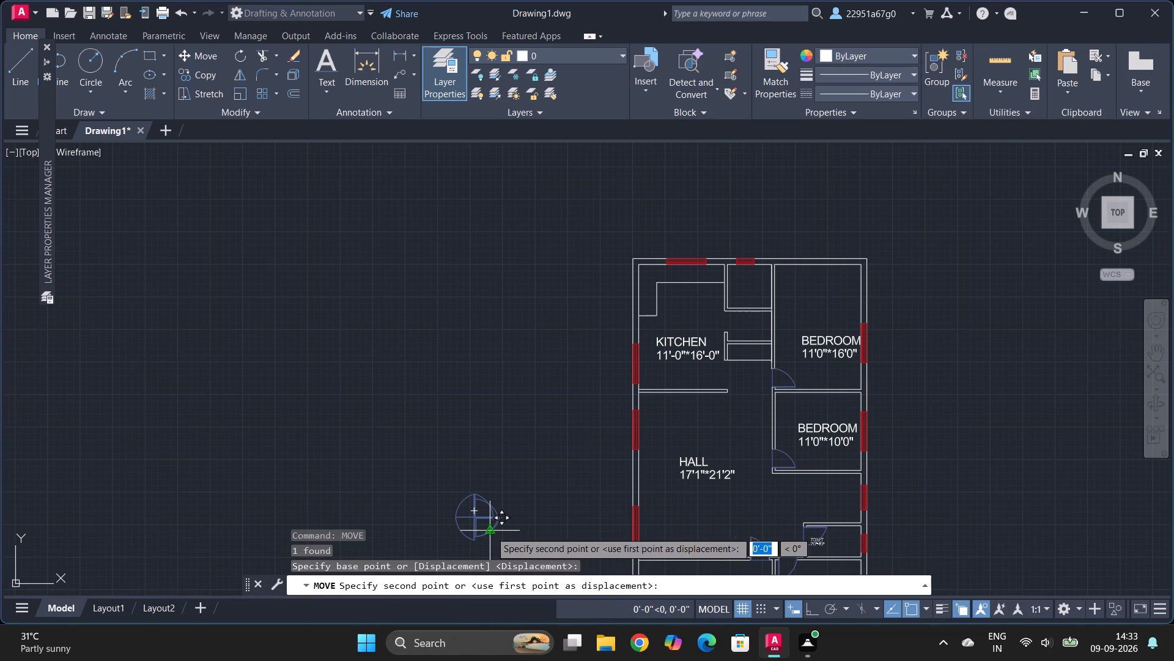
{"action": "left_click", "coordinate": [390, 329]}
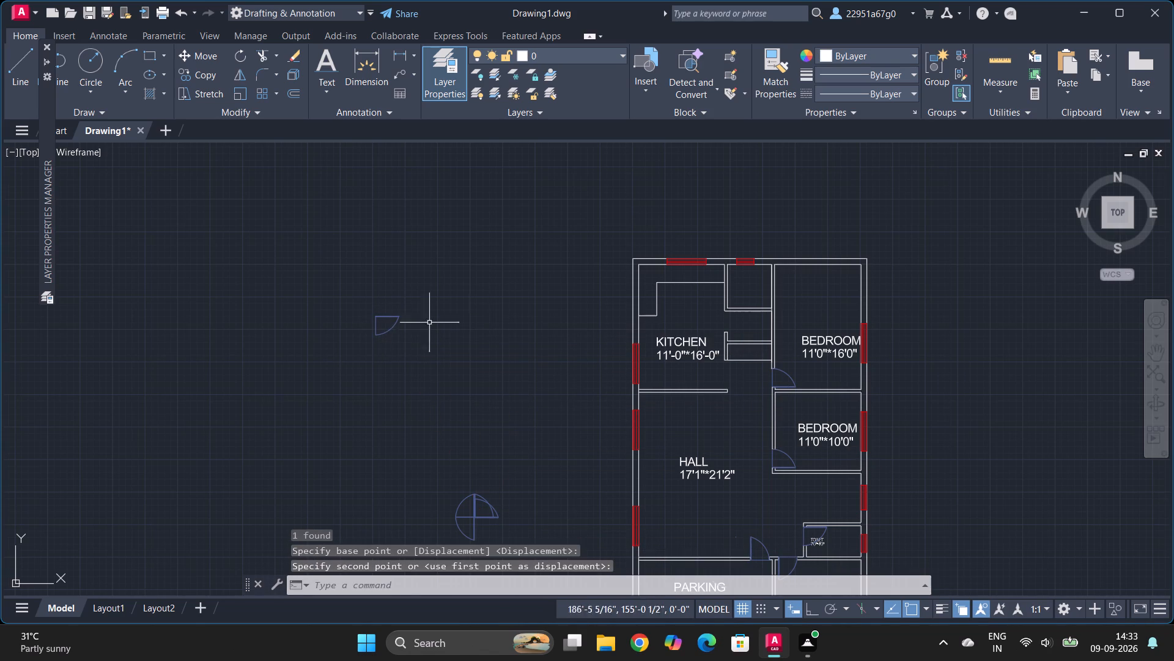
Rotate the separated door block 180° about its hinge corner.
{"action": "left_click", "coordinate": [337, 294]}
{"action": "left_click", "coordinate": [499, 406]}
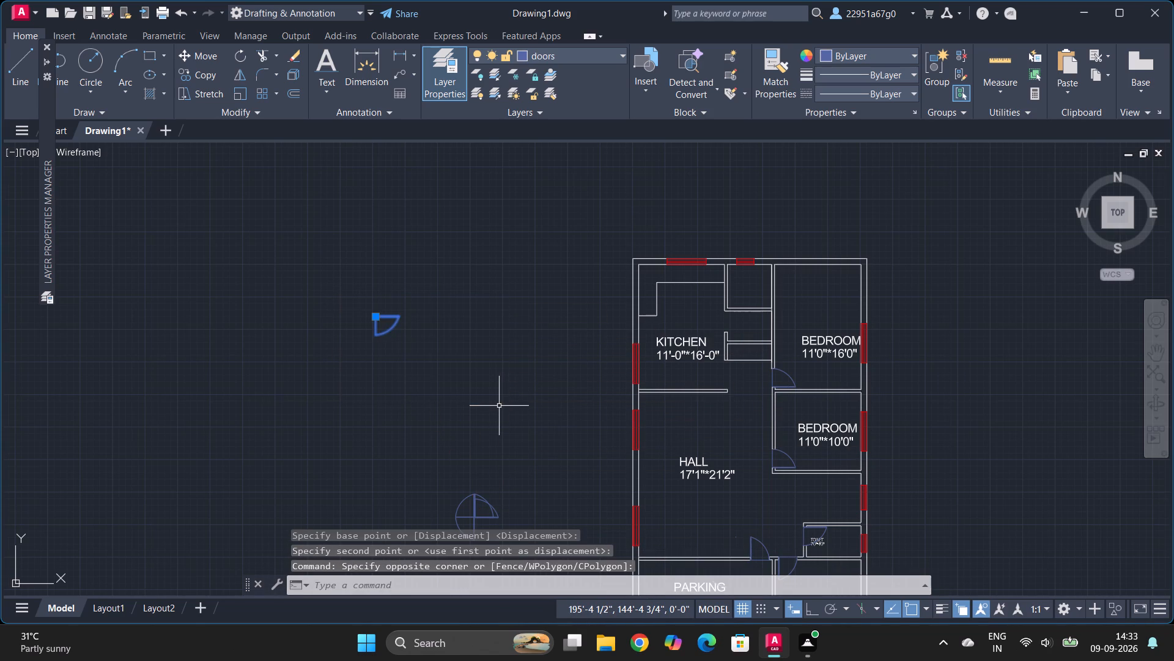
{"action": "type", "text": "ro"}
{"action": "key", "text": "Return"}
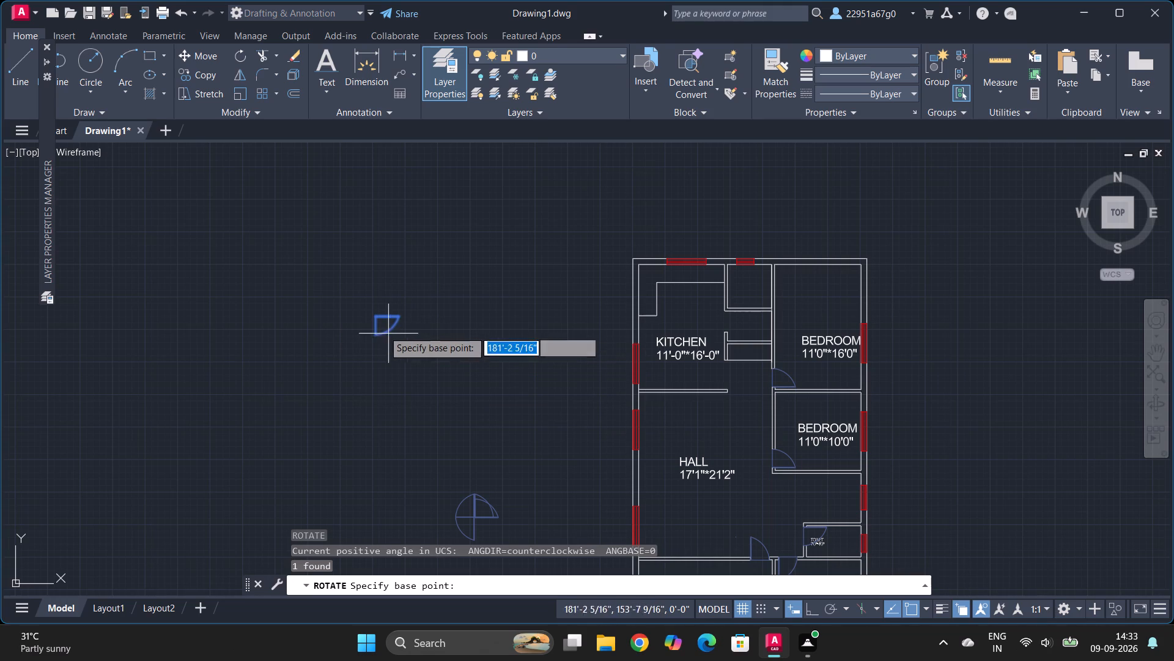
{"action": "left_click", "coordinate": [374, 318]}
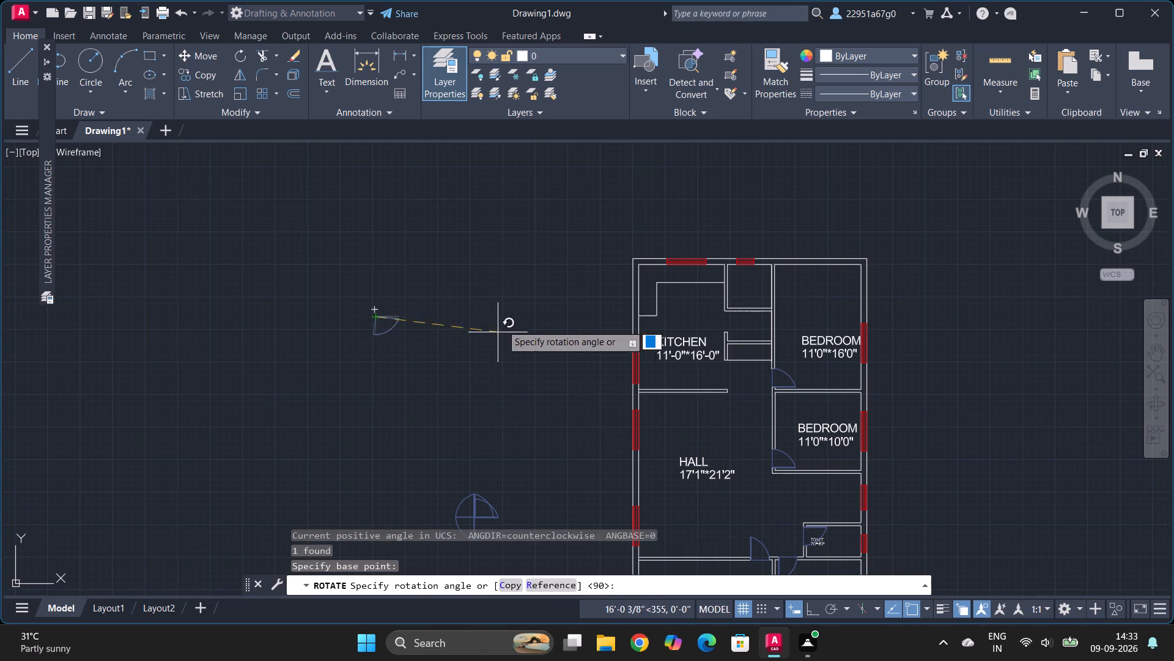
{"action": "left_click", "coordinate": [254, 321]}
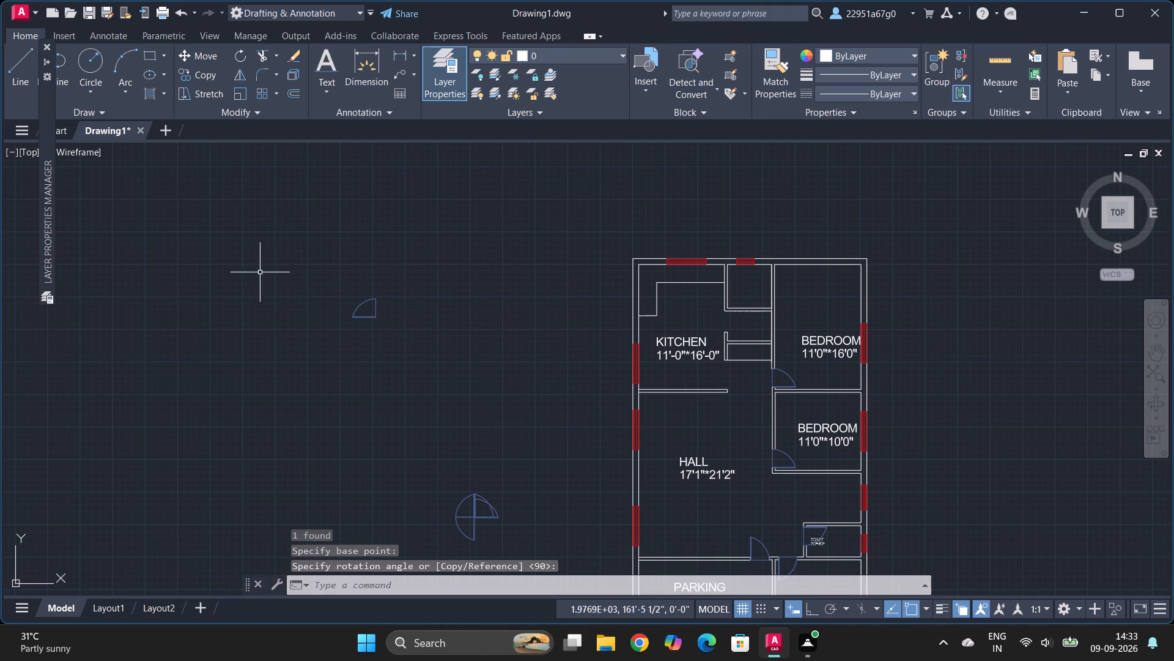
Copy the rotated door block onto the wall between the small room beside the kitchen and the 11'0"*16'0" bedroom, just above the small room's lower wall.
{"action": "left_click", "coordinate": [285, 258]}
{"action": "left_click", "coordinate": [428, 353]}
{"action": "type", "text": "co"}
{"action": "key", "text": "Return"}
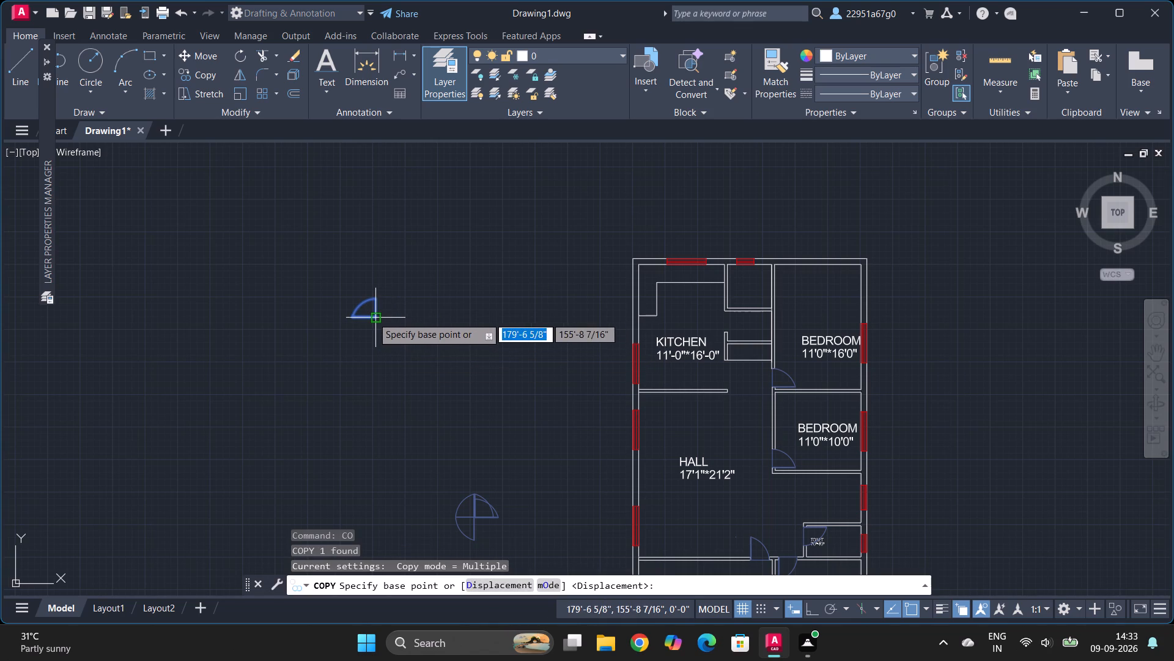
{"action": "left_click", "coordinate": [372, 317]}
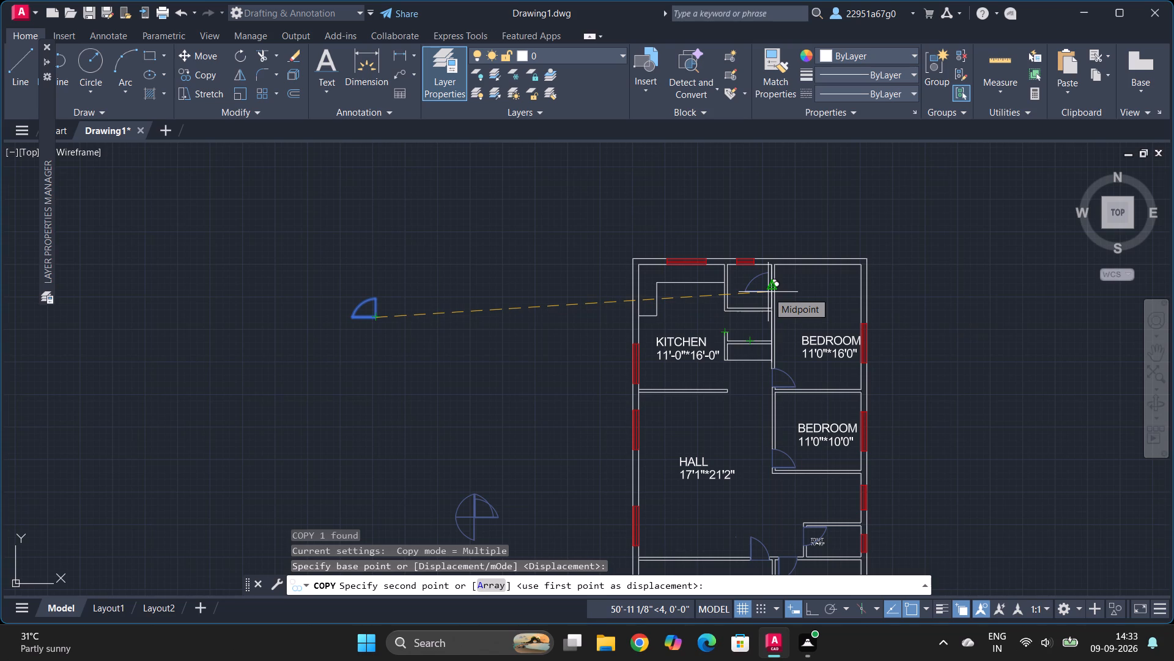
{"action": "scroll", "coordinate": [768, 292], "scroll_direction": "up", "scroll_amount": 4, "text": "ctrl"}
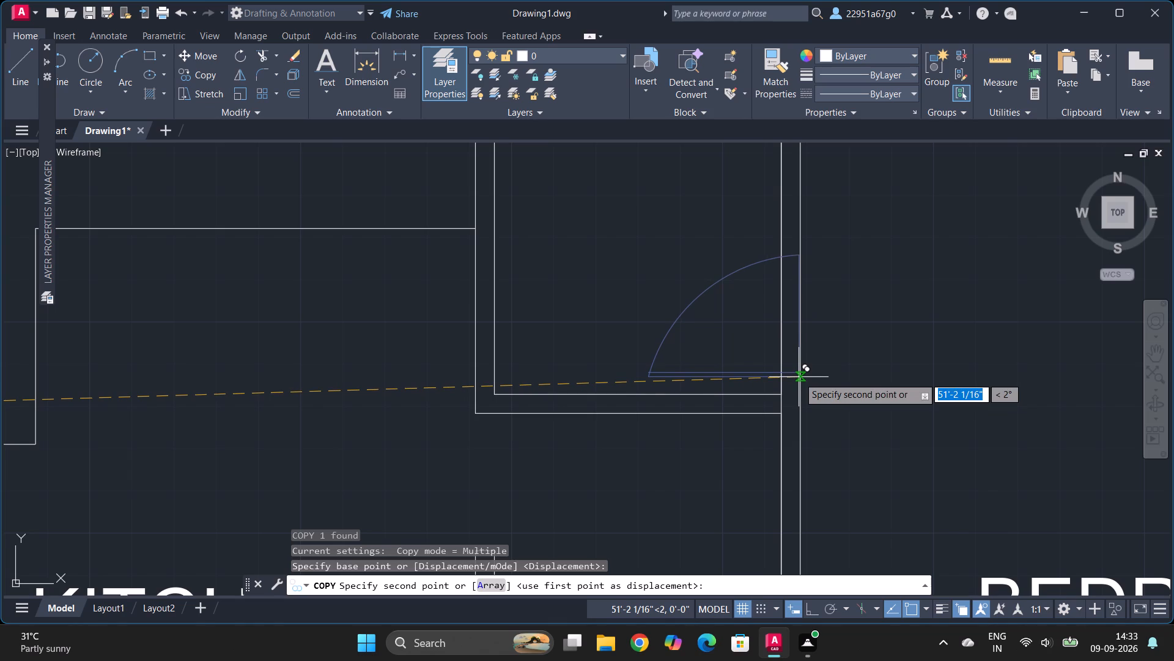
{"action": "left_click", "coordinate": [799, 378]}
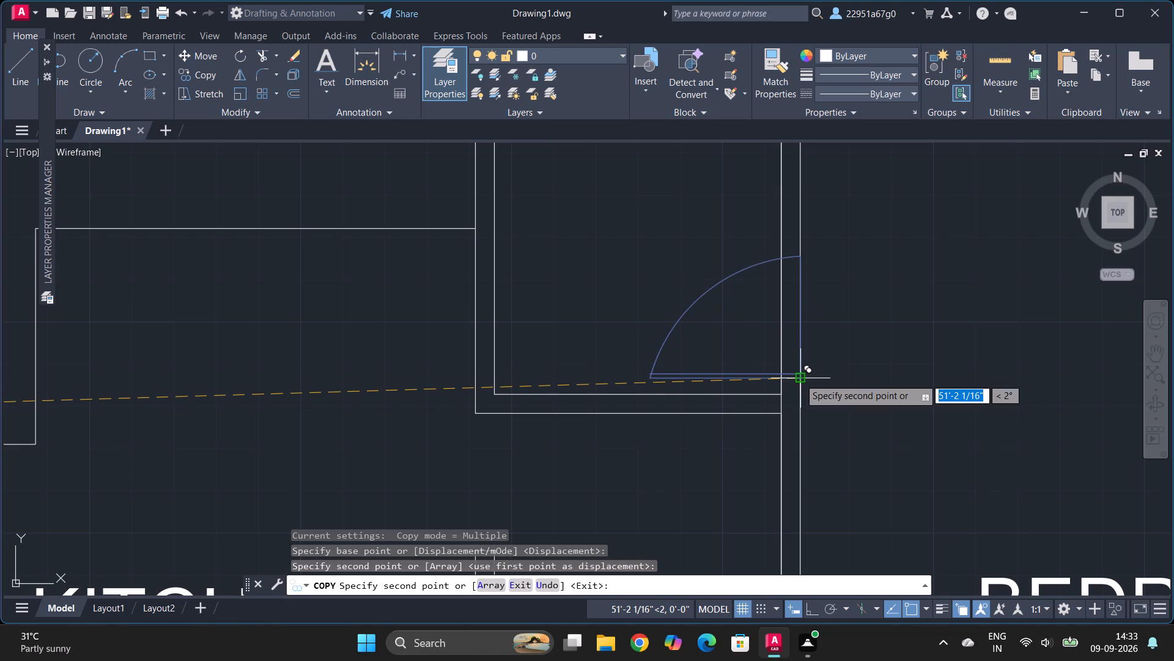
{"action": "key", "text": "Escape"}
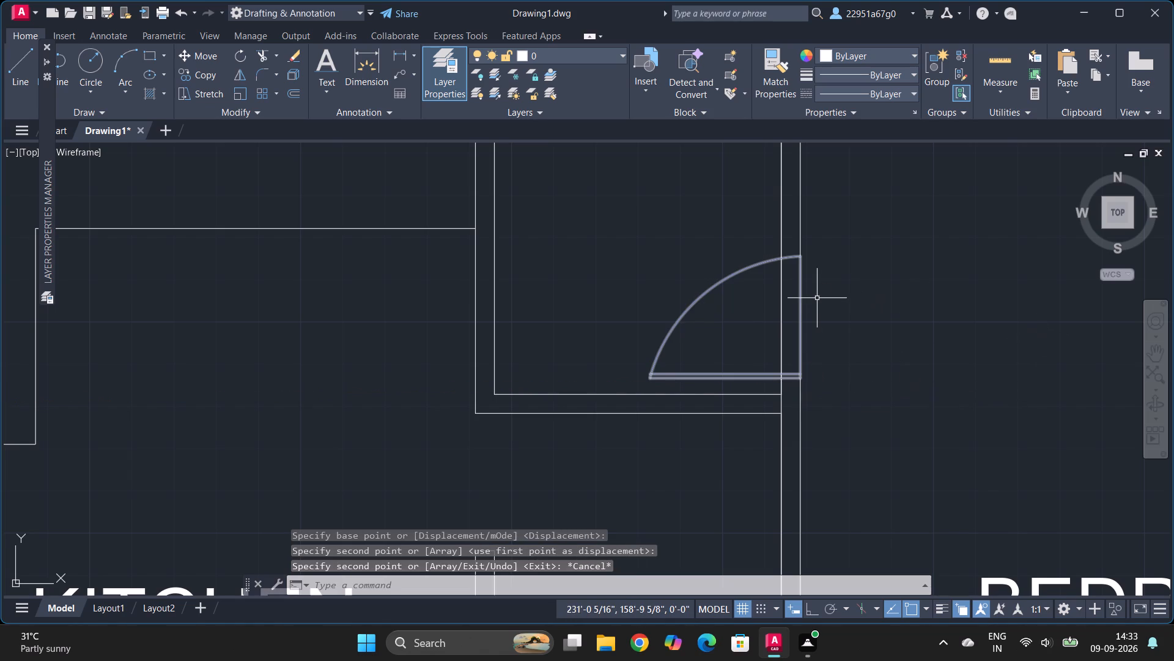
Trim the wall lines across the new door opening between the small room and the 11'0"*16'0" bedroom, including the stub within the door leaf.
{"action": "type", "text": "tr"}
{"action": "key", "text": "Return"}
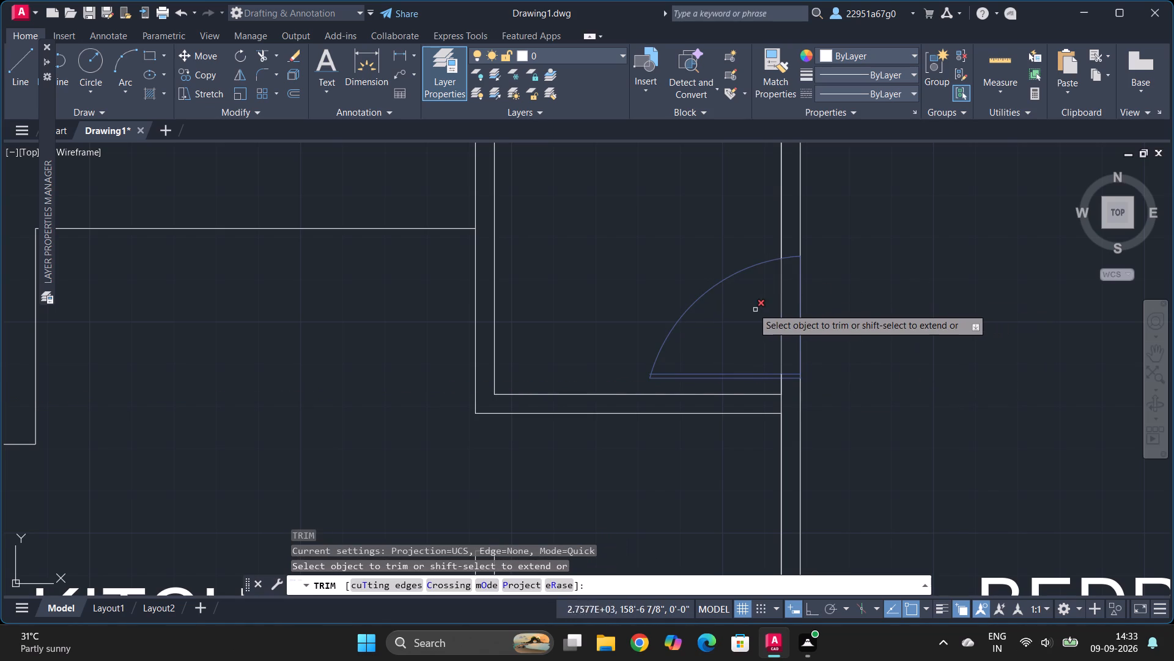
{"action": "left_click_drag", "start_coordinate": [770, 310], "coordinate": [871, 315]}
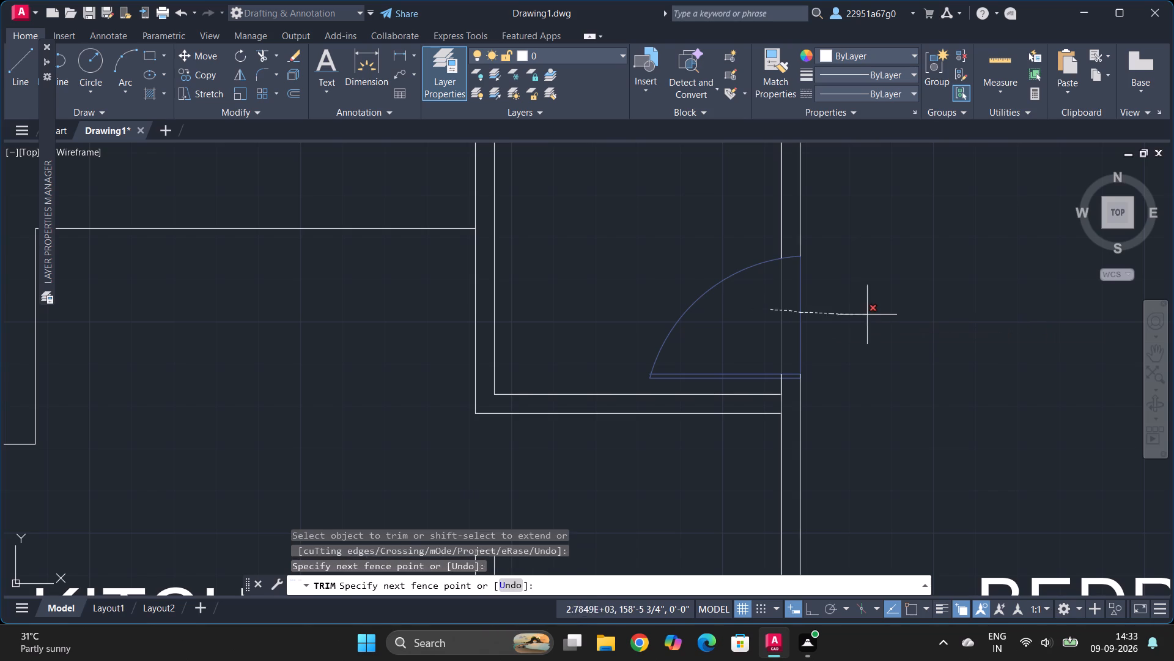
{"action": "left_click", "coordinate": [871, 315]}
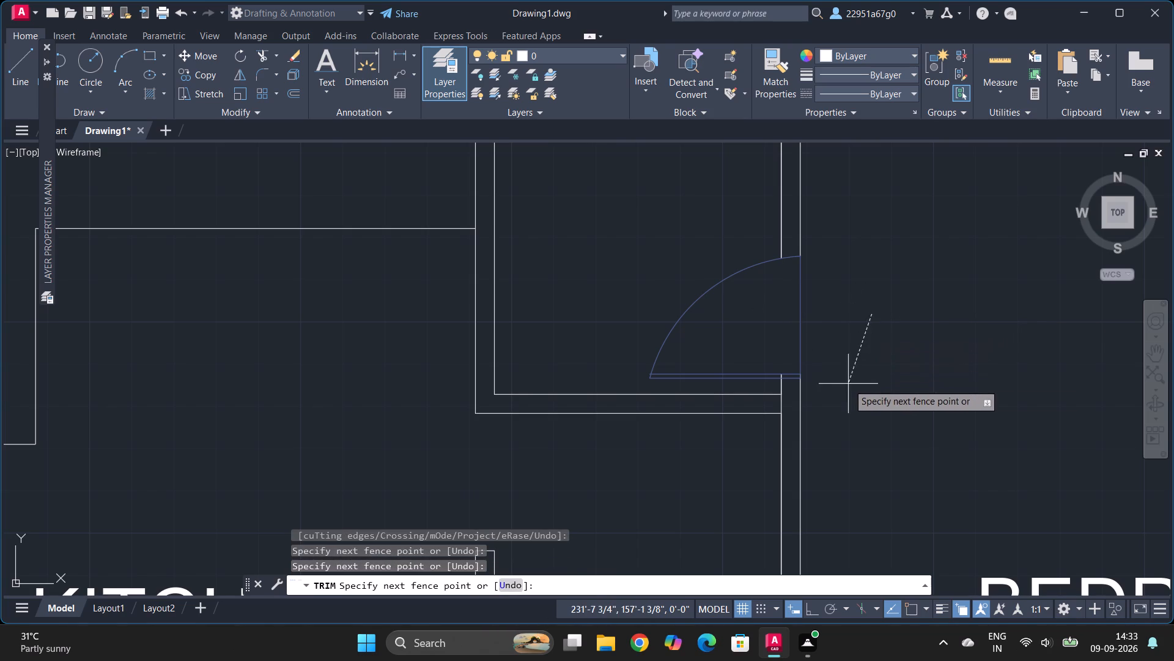
{"action": "left_click", "coordinate": [848, 384]}
{"action": "scroll", "coordinate": [802, 393], "scroll_direction": "up", "scroll_amount": 5, "text": "ctrl"}
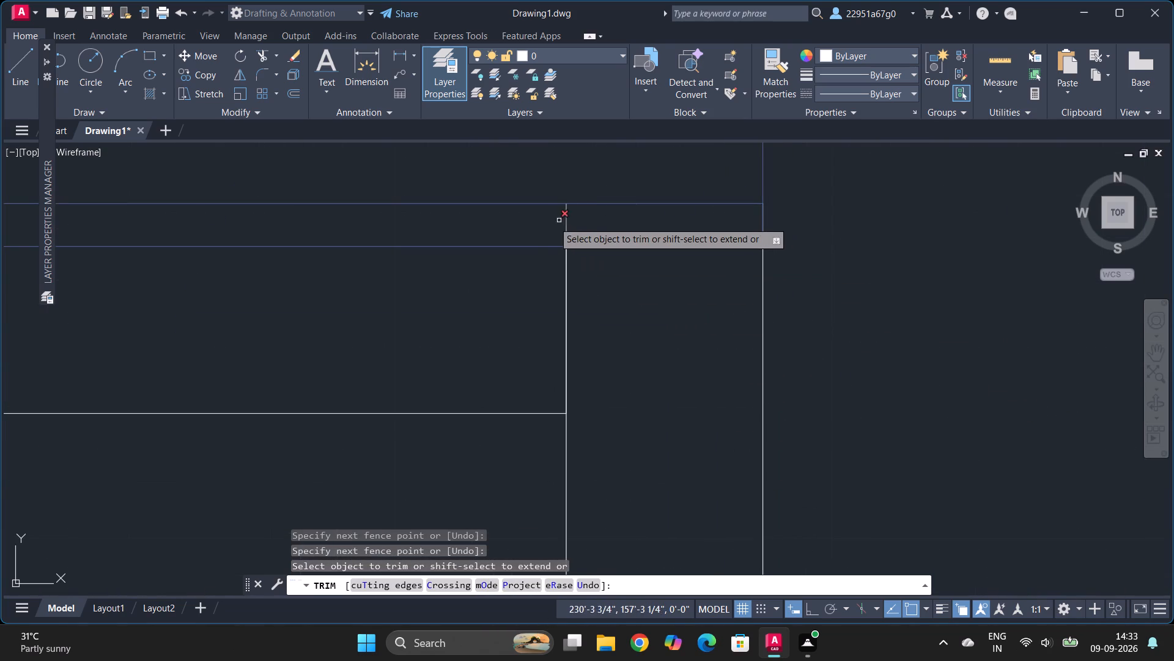
{"action": "left_click", "coordinate": [534, 223]}
{"action": "left_click", "coordinate": [797, 215]}
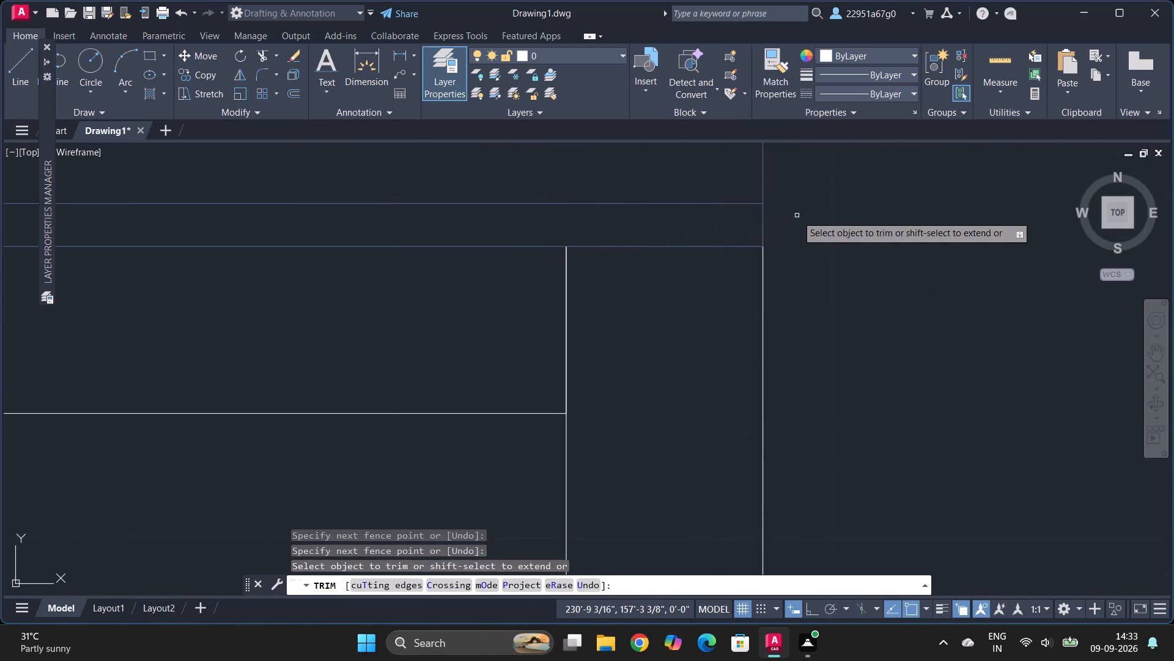
{"action": "scroll", "coordinate": [700, 264], "scroll_direction": "down", "scroll_amount": 7, "text": "ctrl"}
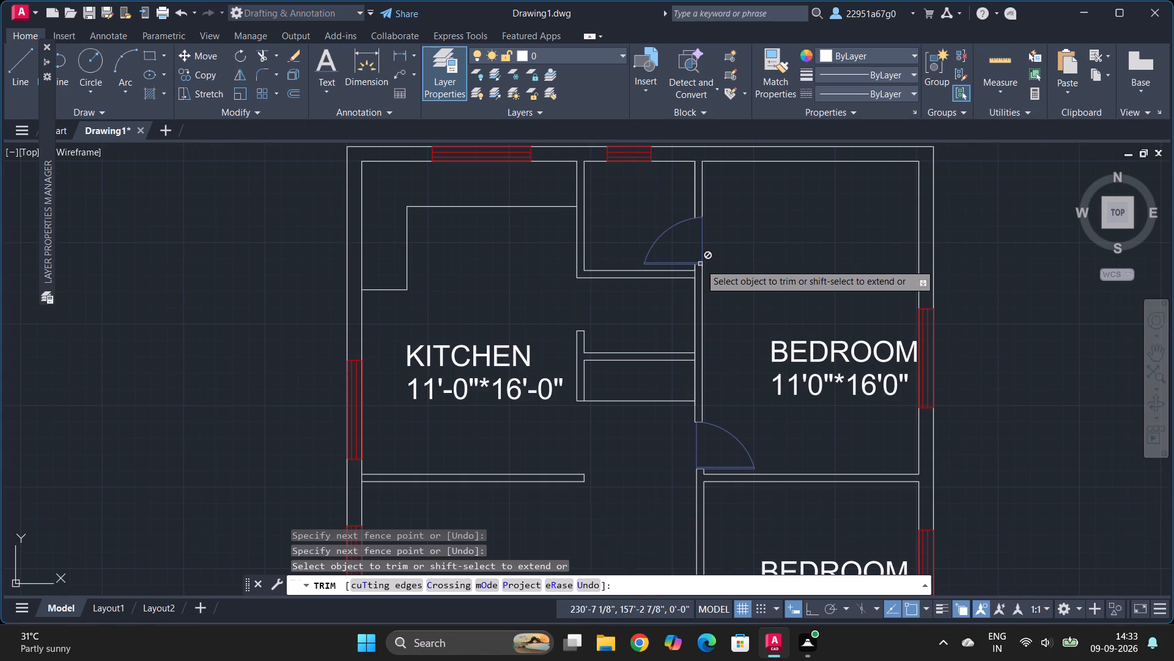
{"action": "key", "text": "Escape"}
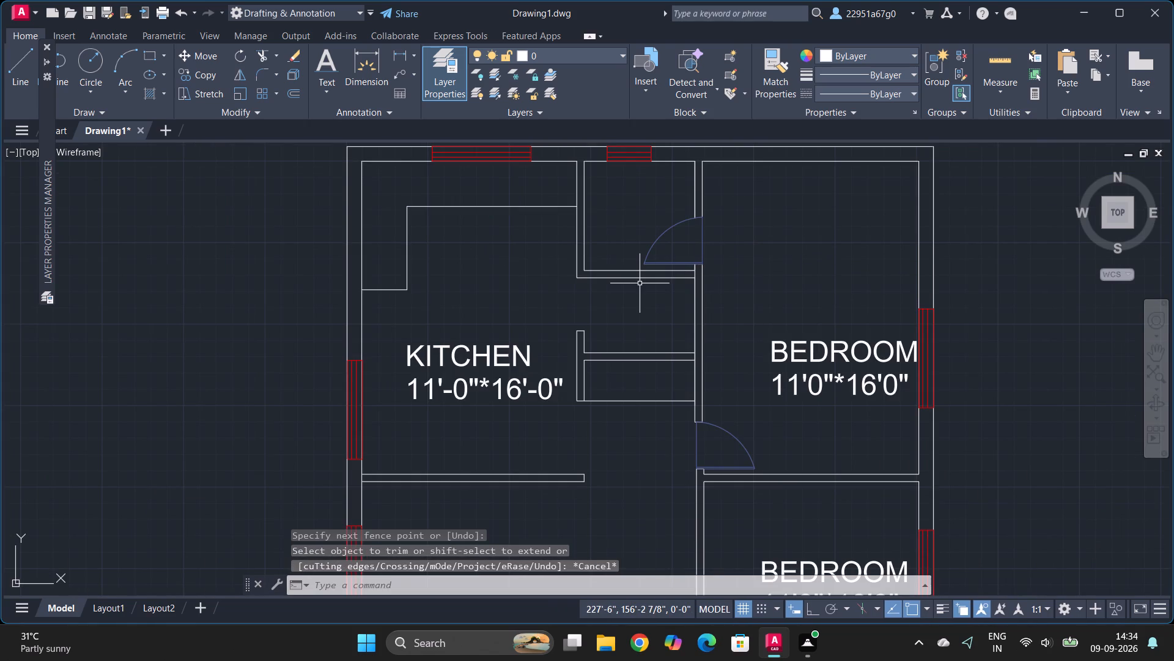
On Layer1, draw a horizontal line about 8.5 ft long from the toilet's inner top wall corner, beside its door, into the hall.
{"action": "scroll", "coordinate": [640, 283], "scroll_direction": "right", "scroll_amount": 1}
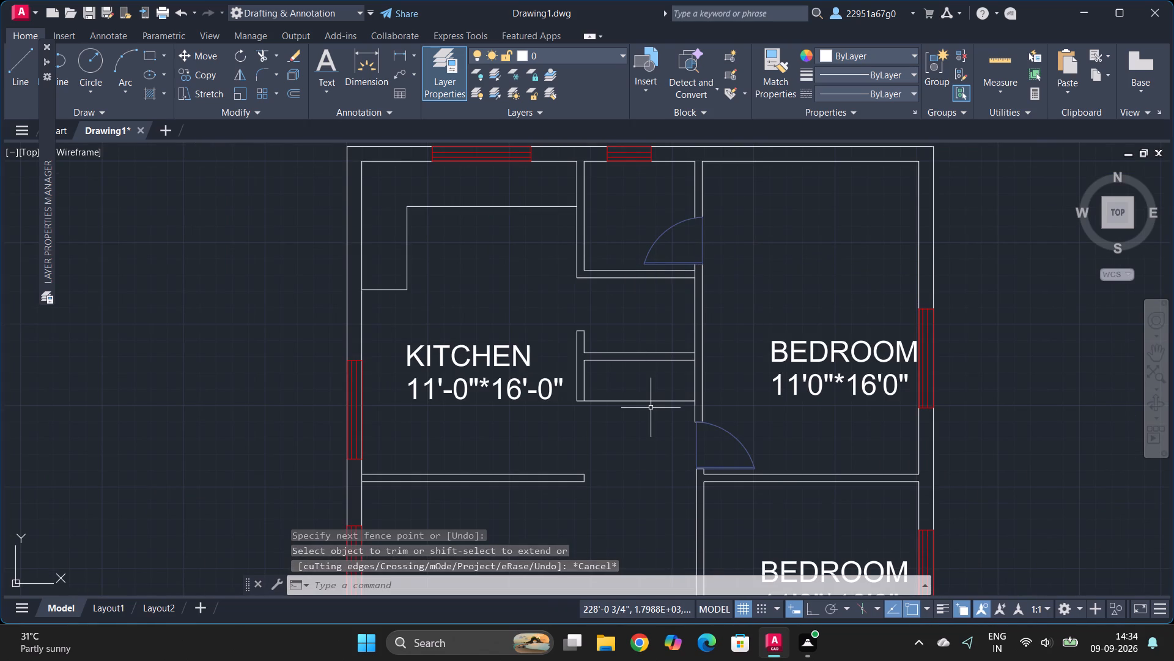
{"action": "scroll", "coordinate": [651, 408], "scroll_direction": "down", "scroll_amount": 3, "text": "ctrl"}
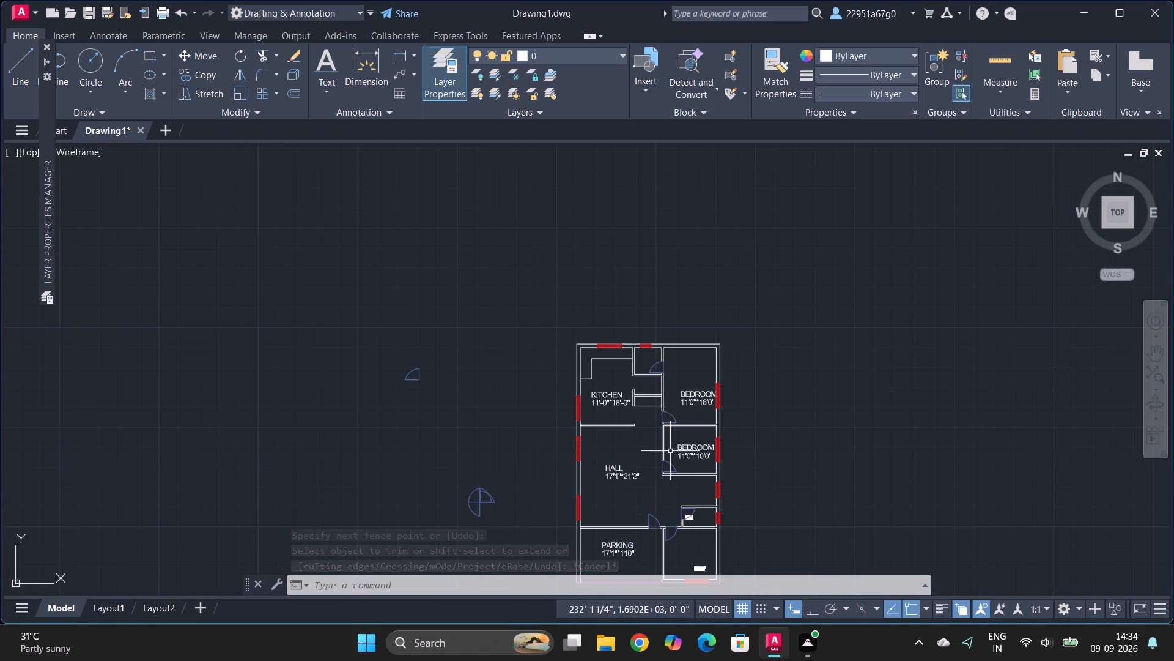
{"action": "scroll", "coordinate": [674, 450], "scroll_direction": "down", "scroll_amount": 2, "text": "ctrl"}
{"action": "scroll", "coordinate": [669, 498], "scroll_direction": "up", "scroll_amount": 2, "text": "ctrl"}
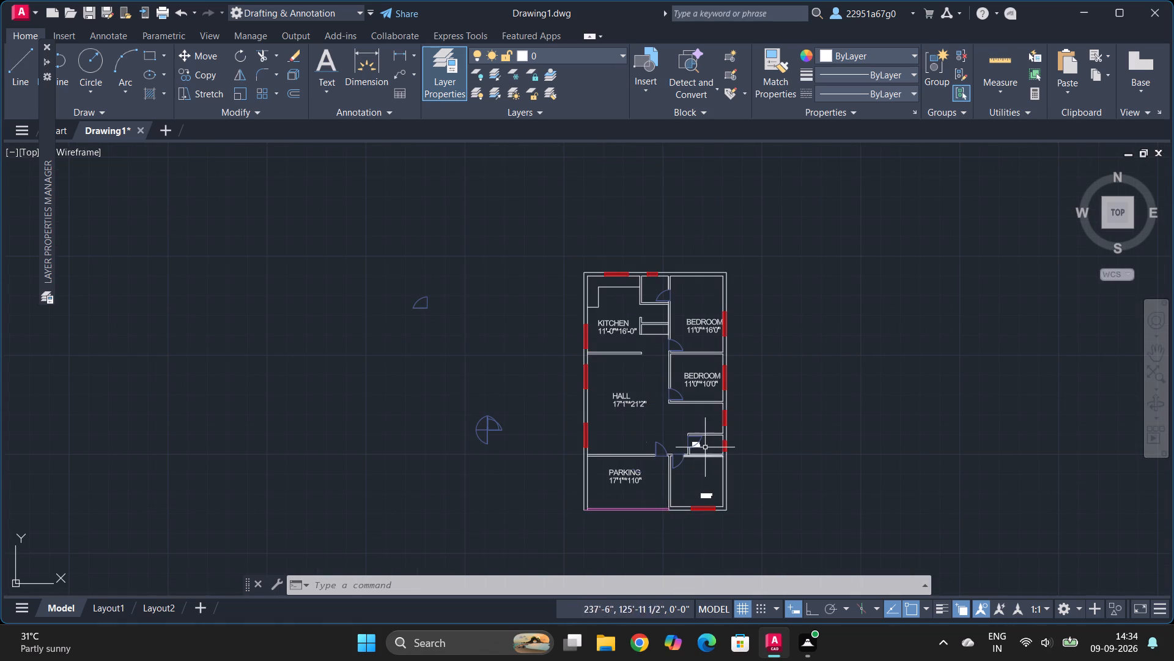
{"action": "scroll", "coordinate": [707, 446], "scroll_direction": "up", "scroll_amount": 4, "text": "ctrl"}
{"action": "scroll", "coordinate": [689, 441], "scroll_direction": "down", "scroll_amount": 1, "text": "ctrl"}
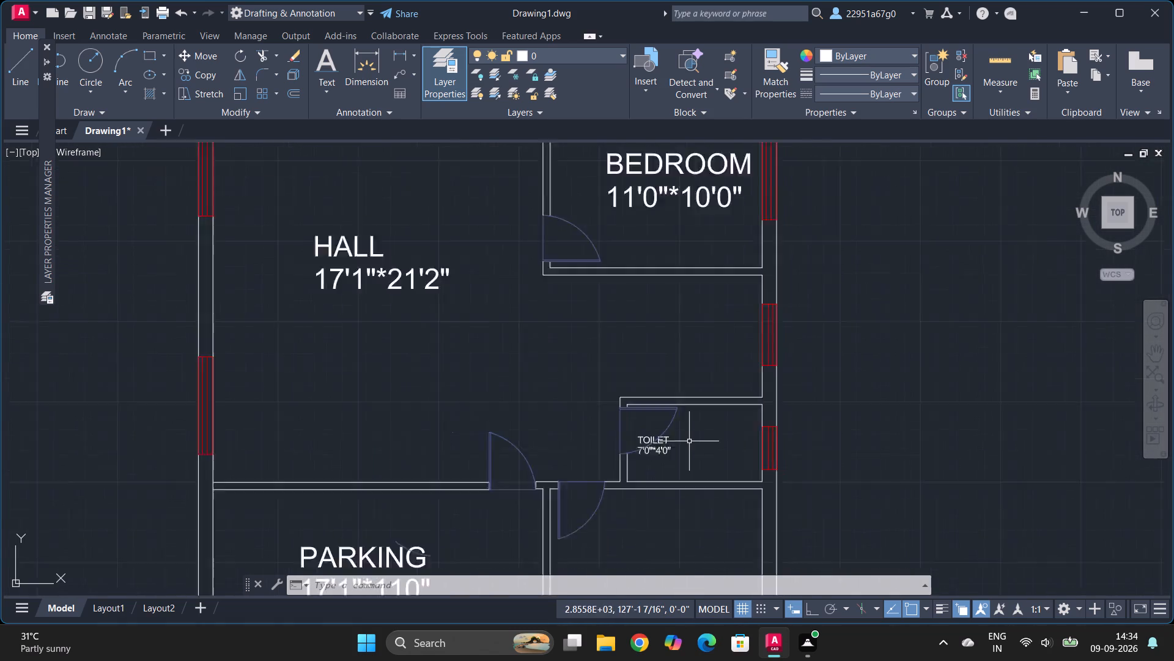
{"action": "scroll", "coordinate": [689, 441], "scroll_direction": "down", "scroll_amount": 1, "text": "ctrl"}
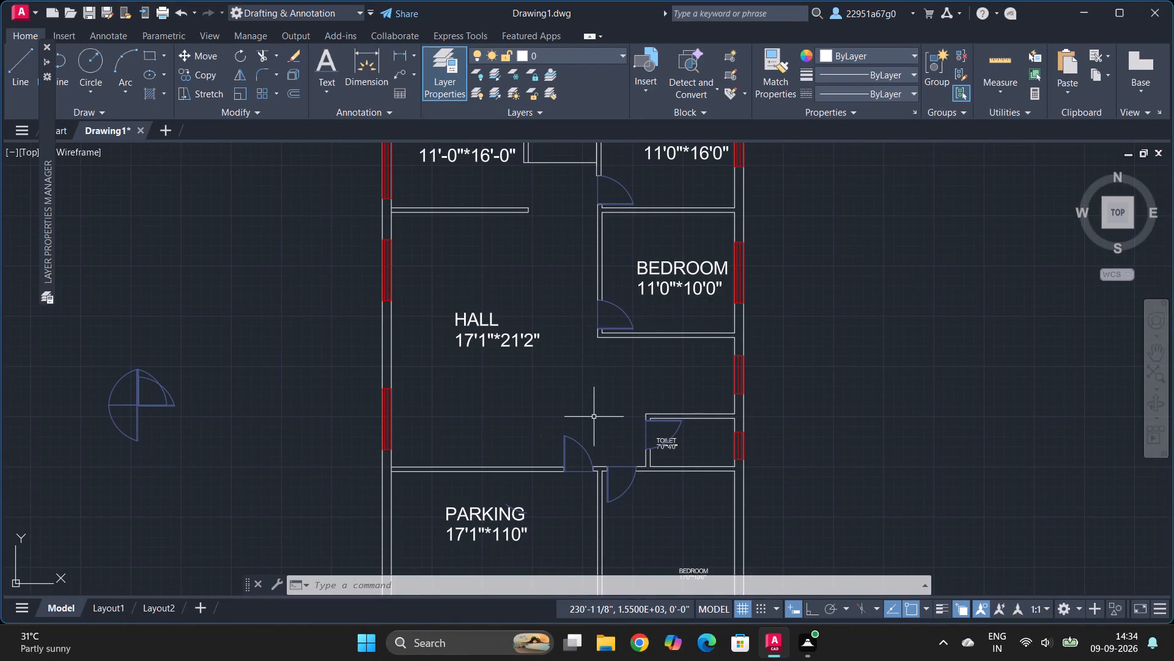
{"action": "scroll", "coordinate": [594, 417], "scroll_direction": "up", "scroll_amount": 2, "text": "ctrl"}
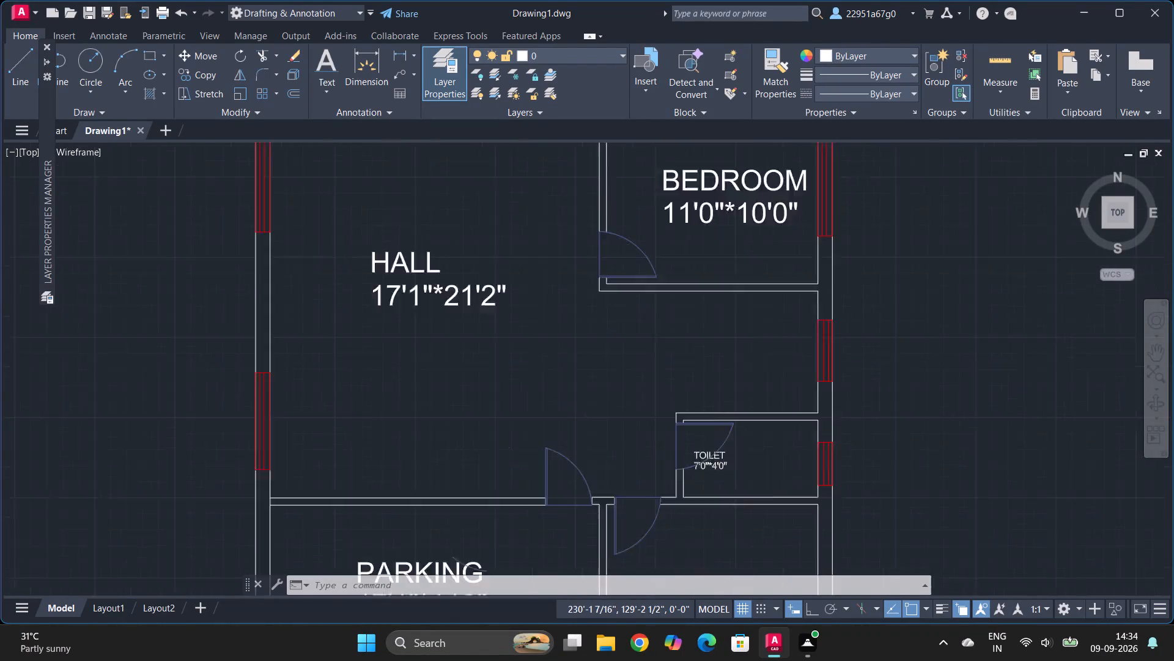
{"action": "scroll", "coordinate": [594, 417], "scroll_direction": "up", "scroll_amount": 1, "text": "ctrl"}
{"action": "key", "text": "l"}
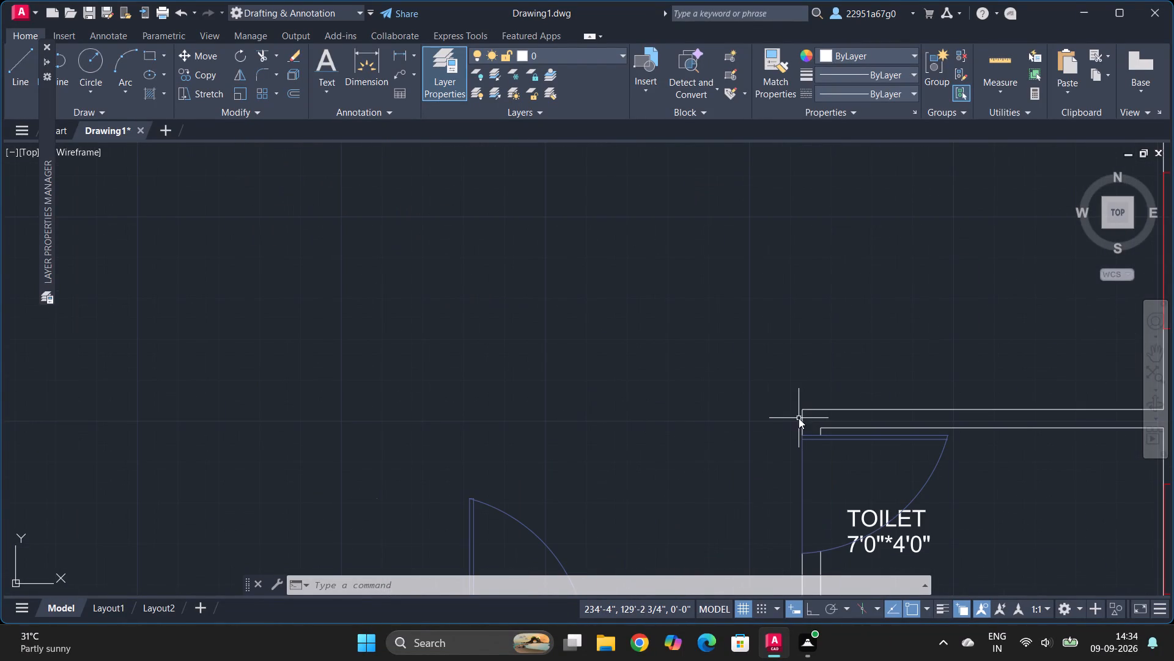
{"action": "key", "text": "Return"}
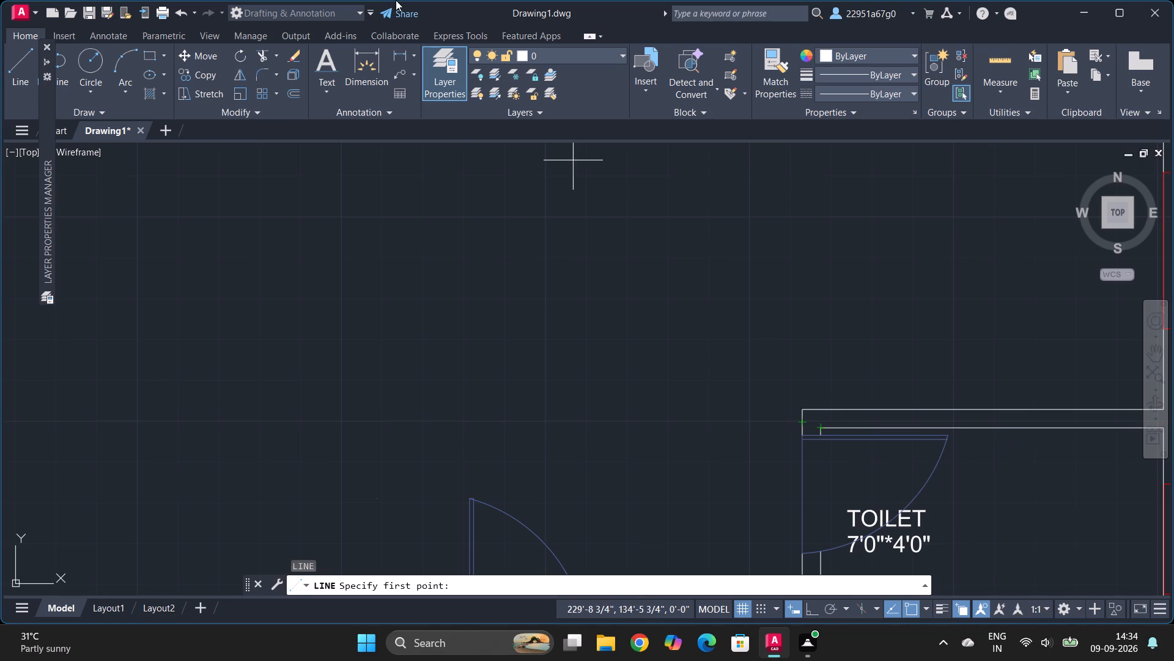
{"action": "left_click", "coordinate": [572, 51]}
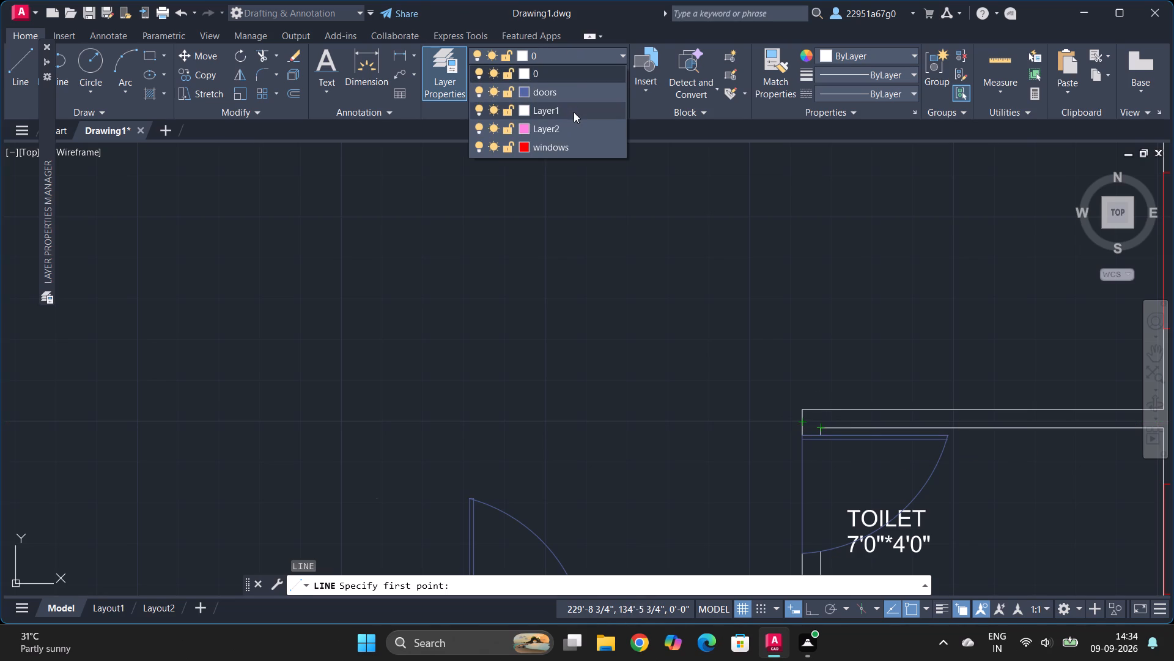
{"action": "left_click", "coordinate": [574, 112]}
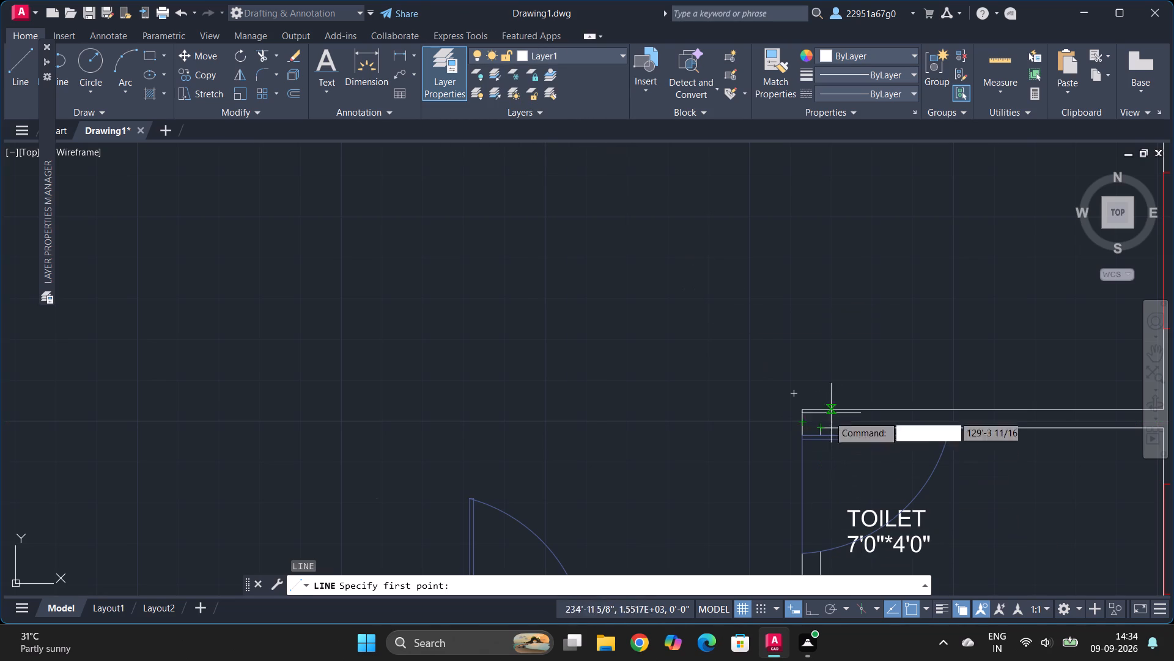
{"action": "left_click", "coordinate": [822, 425]}
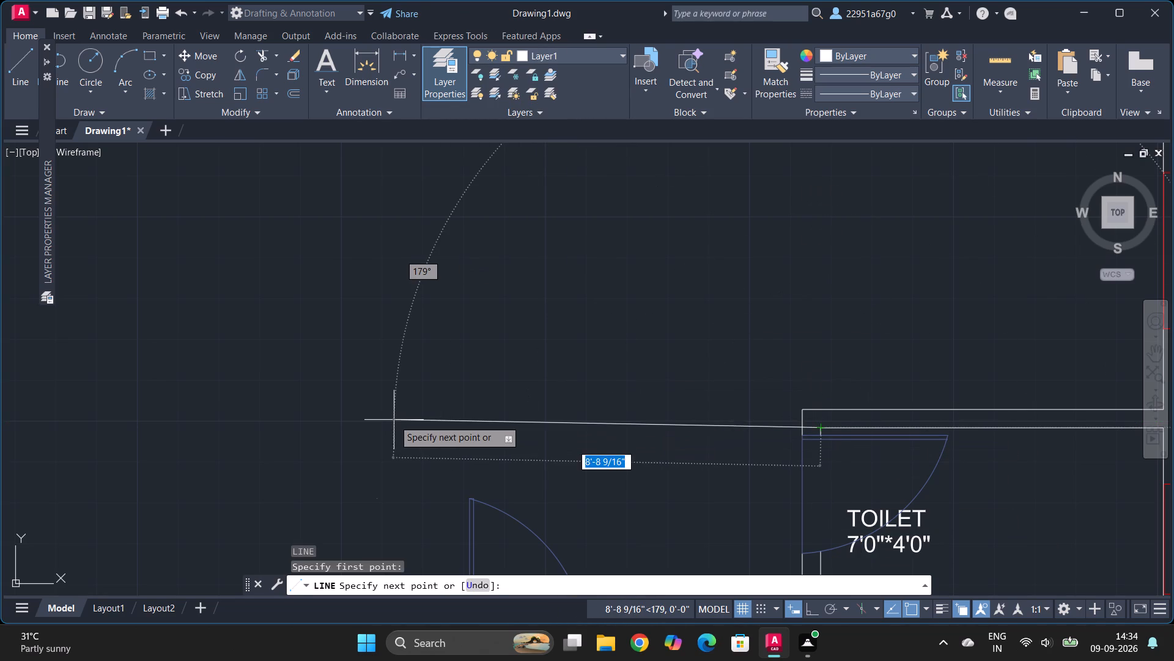
{"action": "left_click", "coordinate": [402, 430]}
{"action": "key", "text": "Escape"}
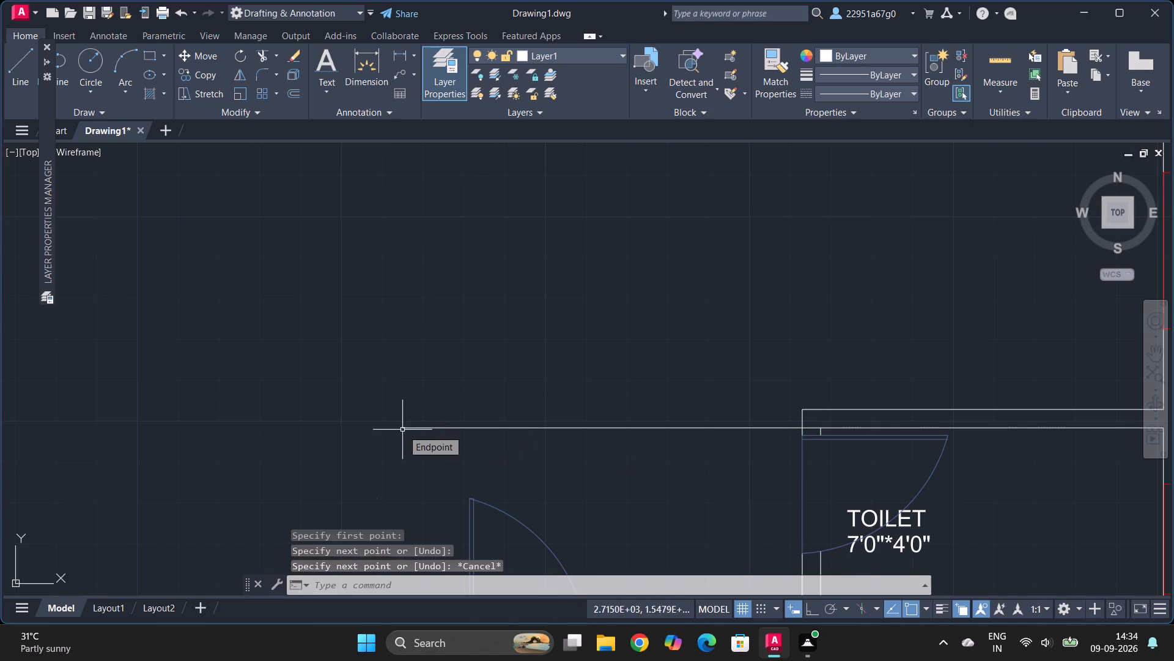
Draw the parallel upper wall line about 8'-2" into the hall from the toilet's outer corner, and close the wall's free end.
{"action": "key", "text": "l"}
{"action": "key", "text": "Return"}
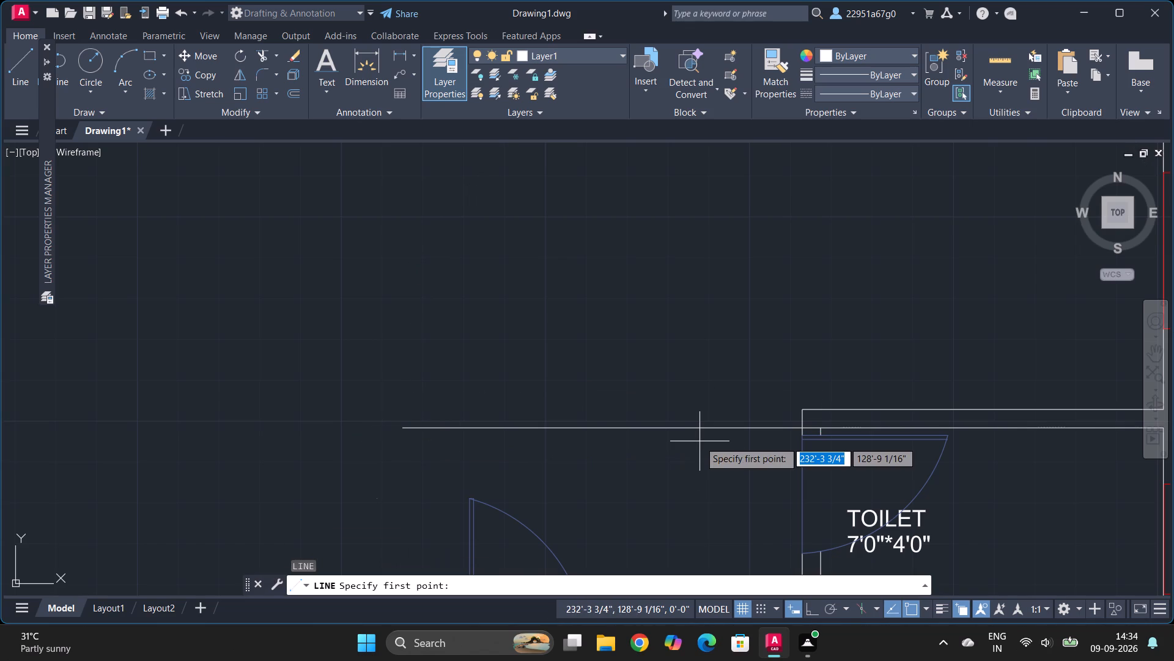
{"action": "left_click", "coordinate": [803, 411]}
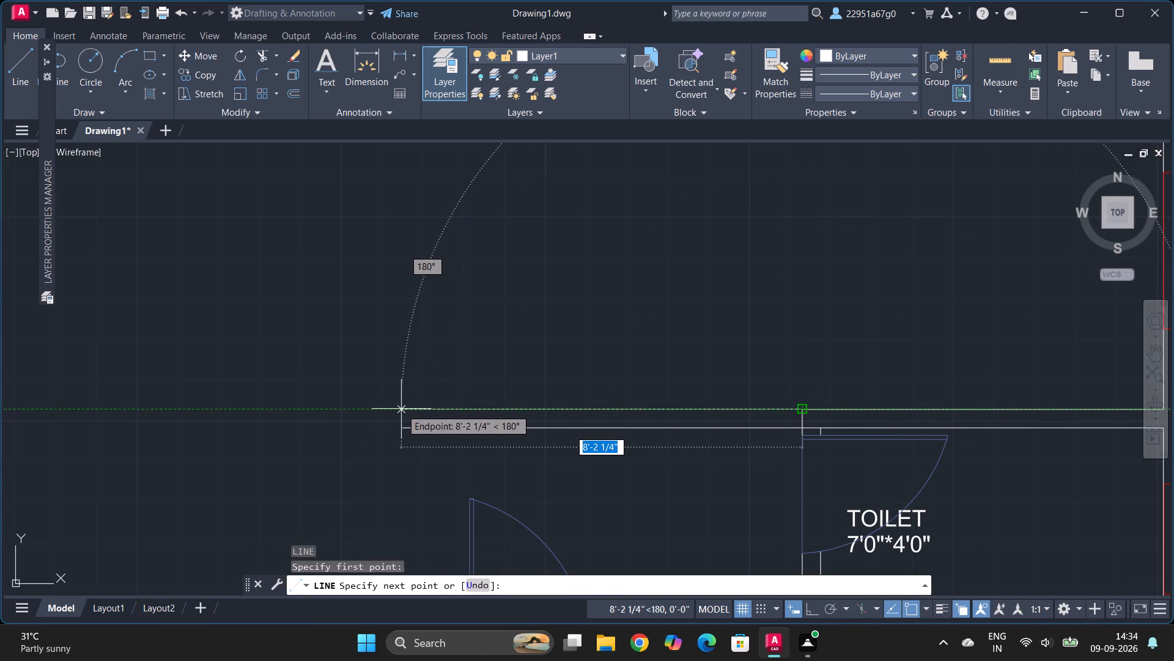
{"action": "left_click", "coordinate": [402, 409]}
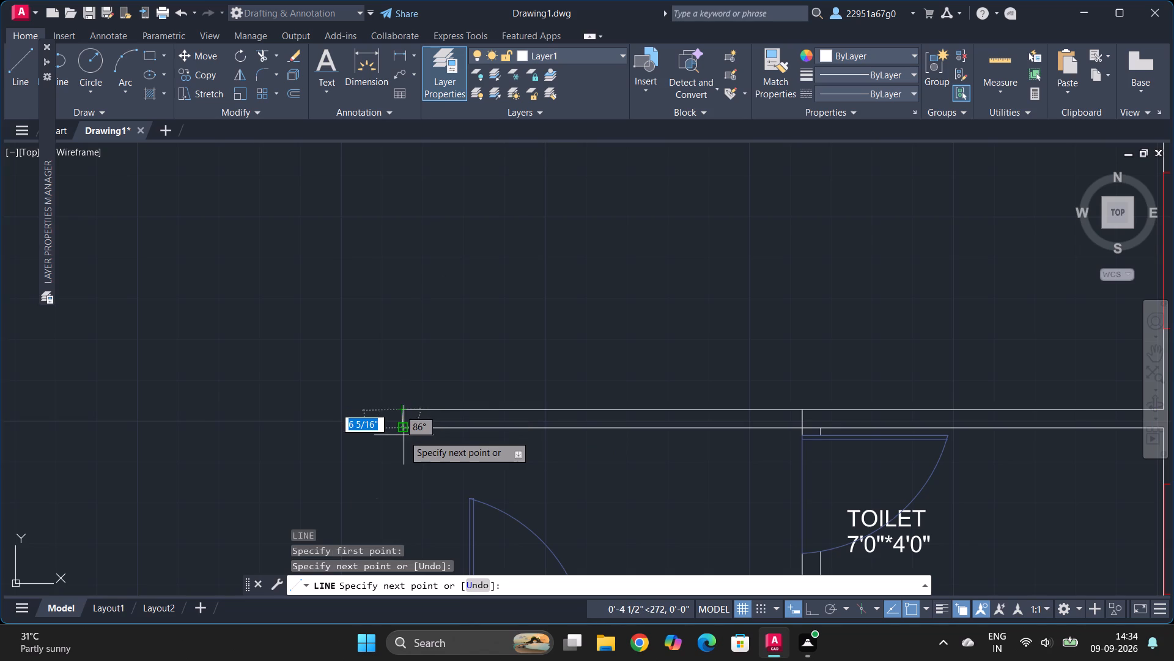
{"action": "left_click", "coordinate": [403, 431]}
{"action": "key", "text": "Escape"}
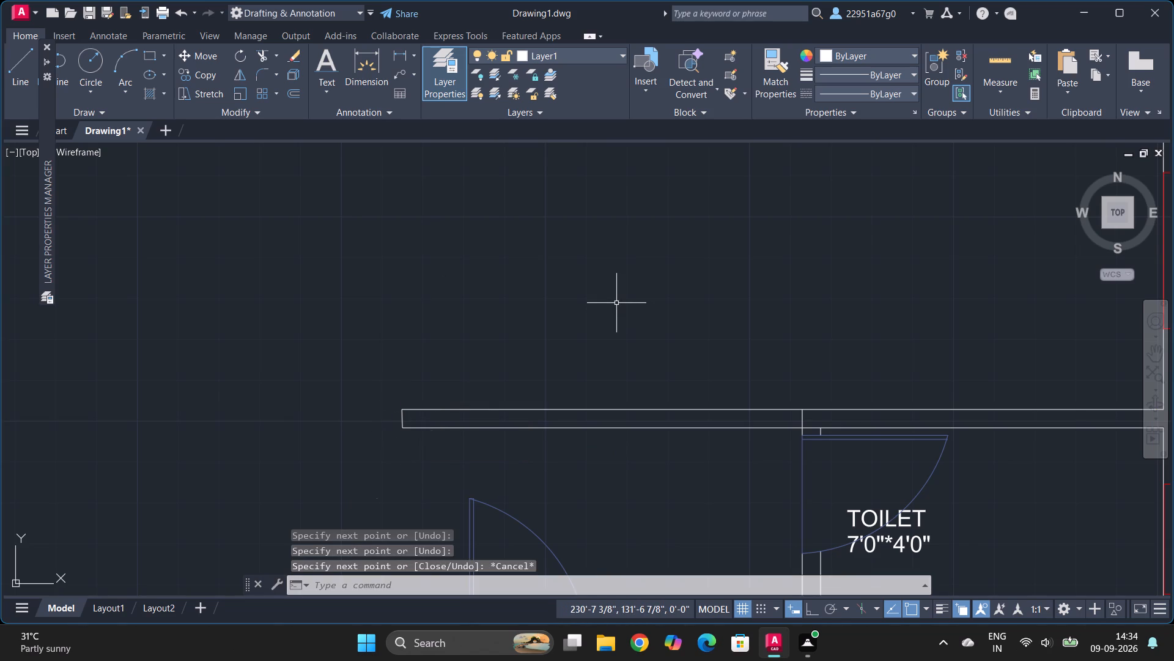
Offset the lower wall line of the 11'0"*10'0" bedroom 3' down towards the toilet.
{"action": "scroll", "coordinate": [687, 325], "scroll_direction": "down", "scroll_amount": 3, "text": "ctrl"}
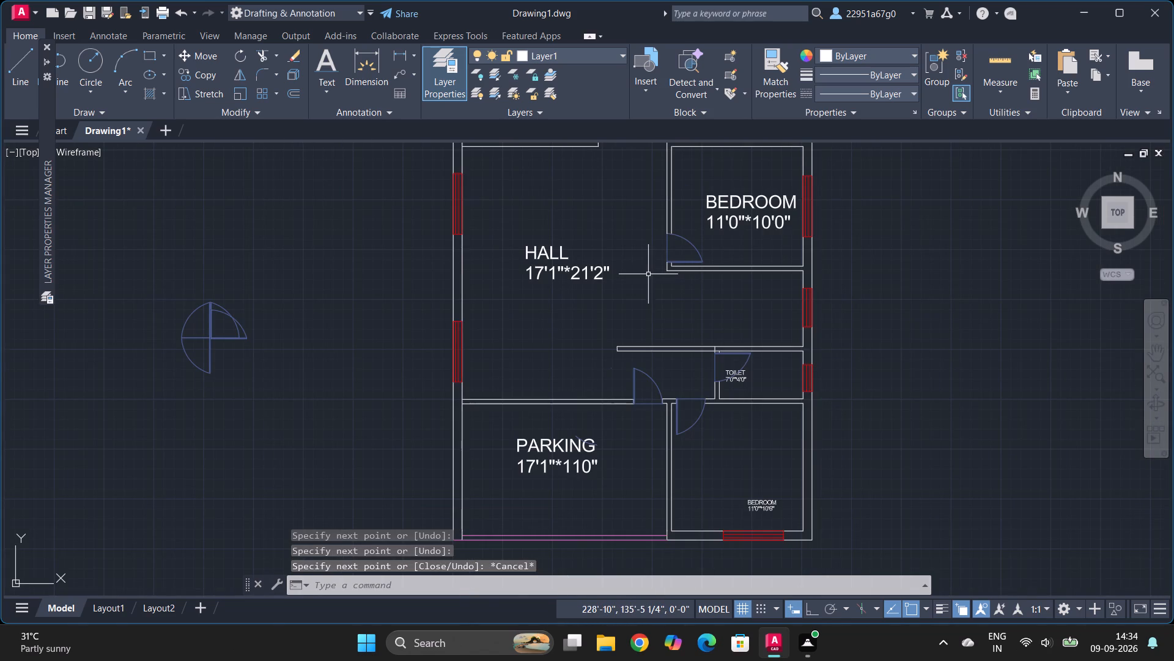
{"action": "scroll", "coordinate": [648, 274], "scroll_direction": "up", "scroll_amount": 1, "text": "ctrl"}
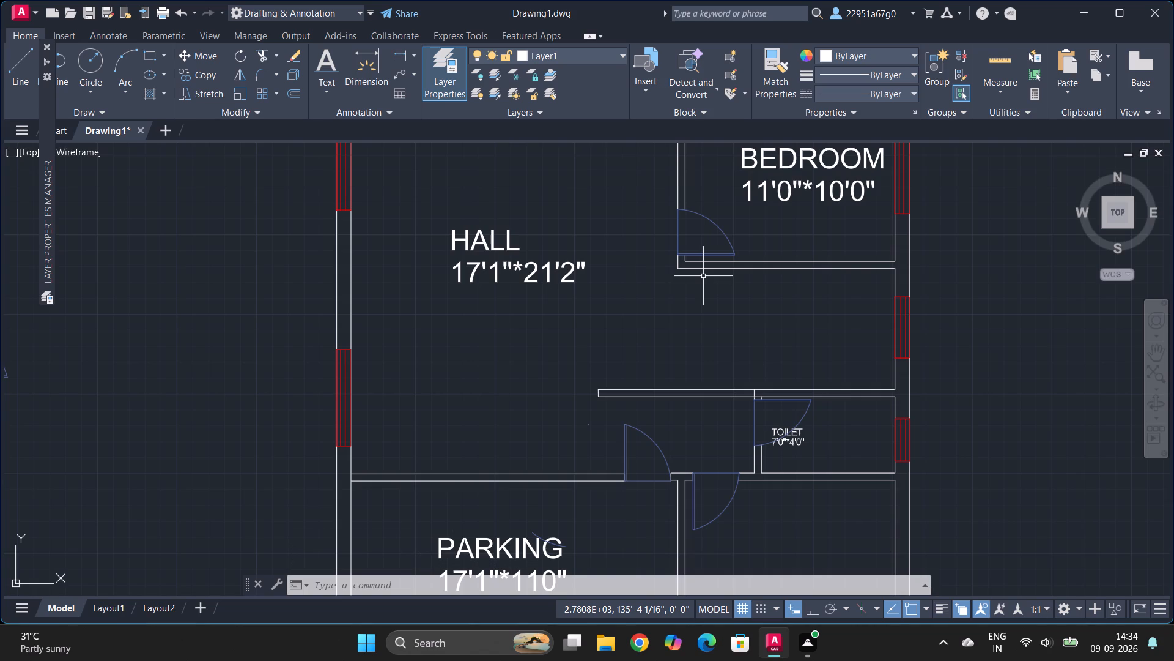
{"action": "key", "text": "o"}
{"action": "key", "text": "Return"}
{"action": "key", "text": "3"}
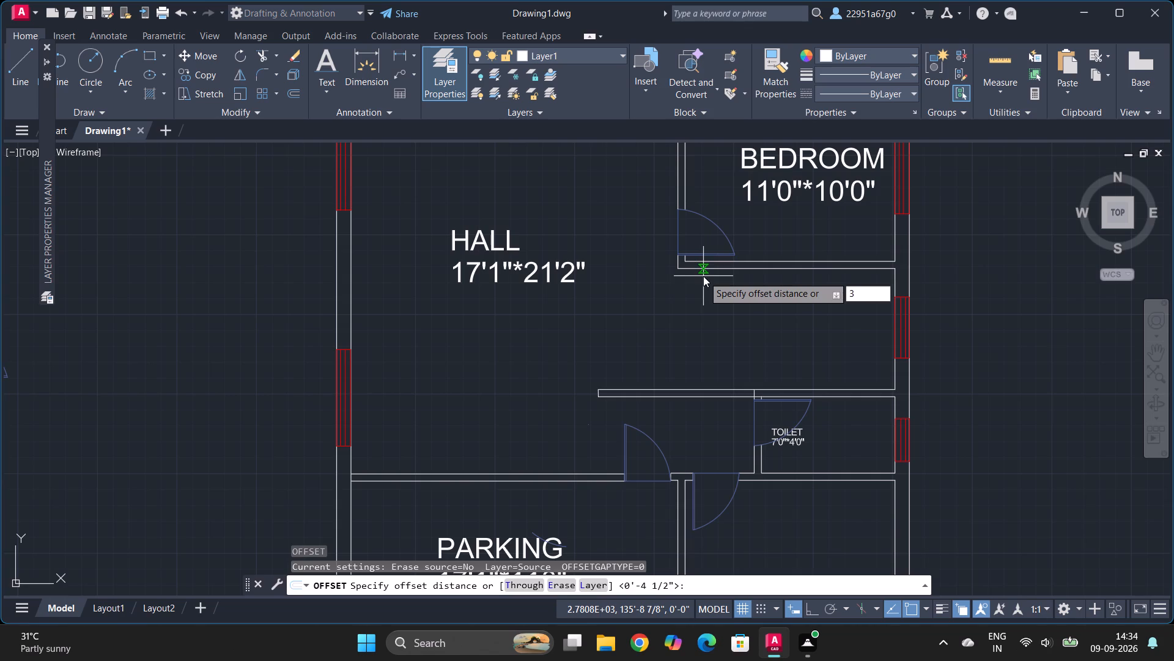
{"action": "key", "text": "apostrophe"}
{"action": "key", "text": "Return"}
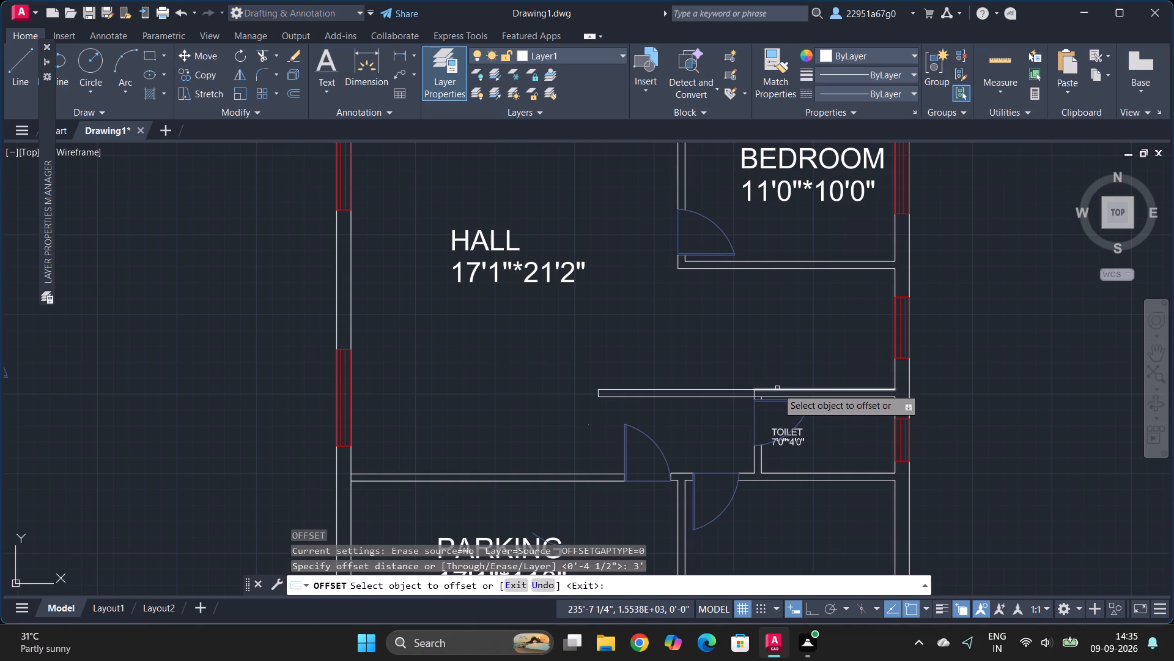
{"action": "left_click", "coordinate": [749, 269]}
{"action": "left_click", "coordinate": [749, 344]}
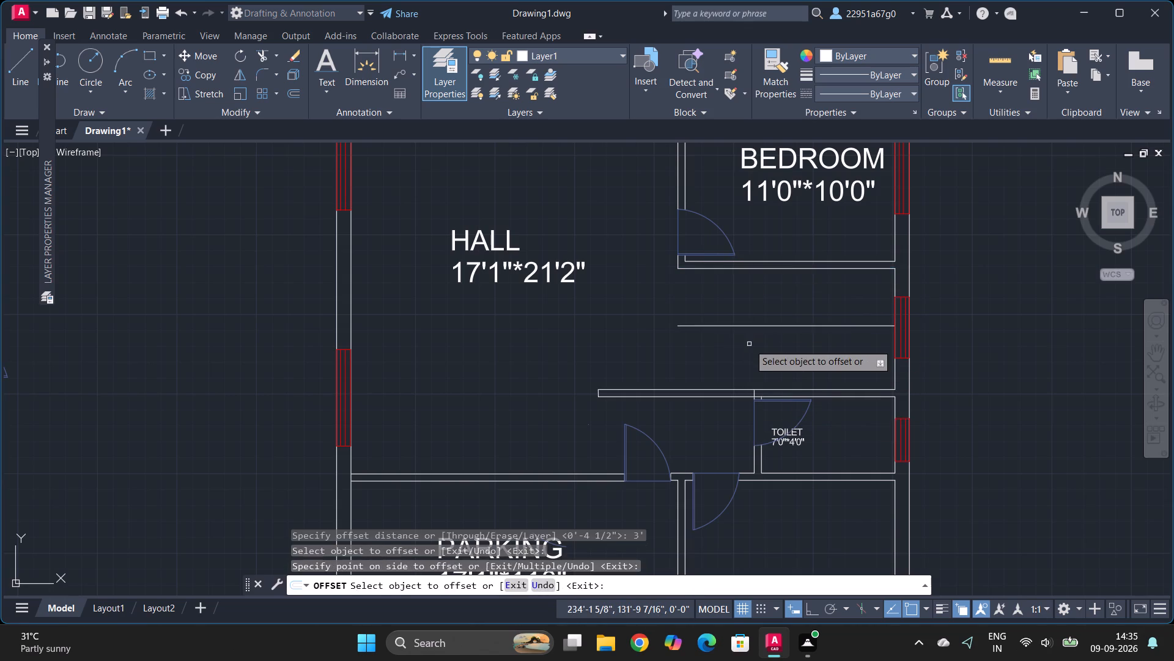
{"action": "key", "text": "Escape"}
Offset both segments of the upper line of the toilet wall and its hall extension 3' up towards the bedroom.
{"action": "key", "text": "o"}
{"action": "key", "text": "Return"}
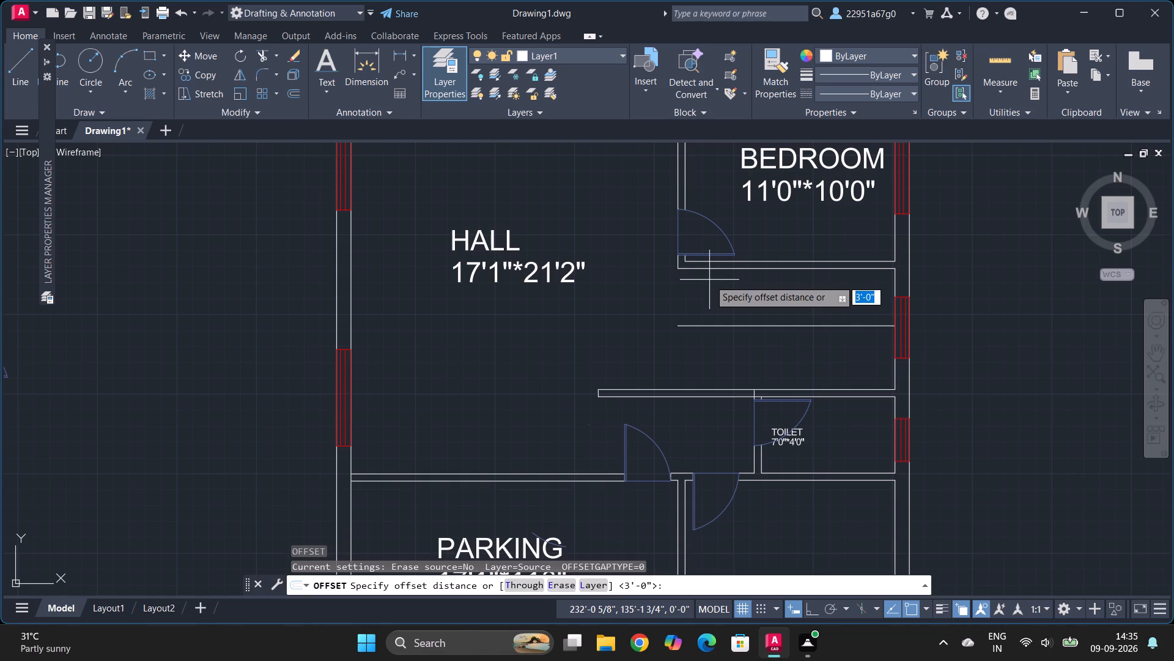
{"action": "key", "text": "3"}
{"action": "type", "text": "'3"}
{"action": "key", "text": "BackSpace"}
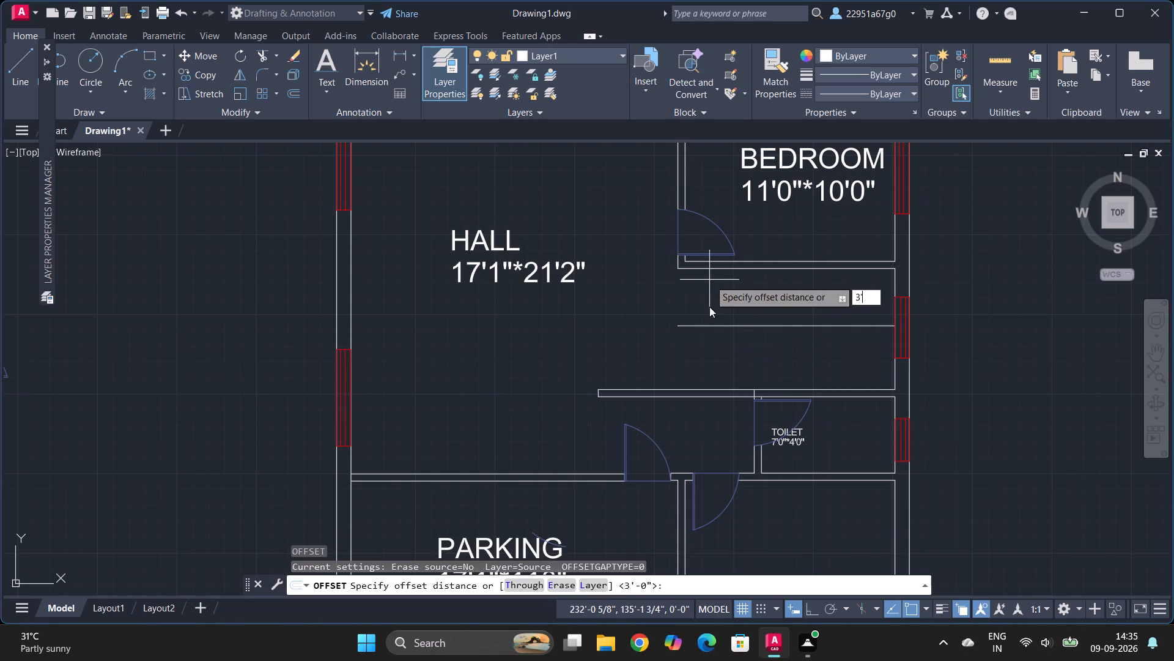
{"action": "key", "text": "Return"}
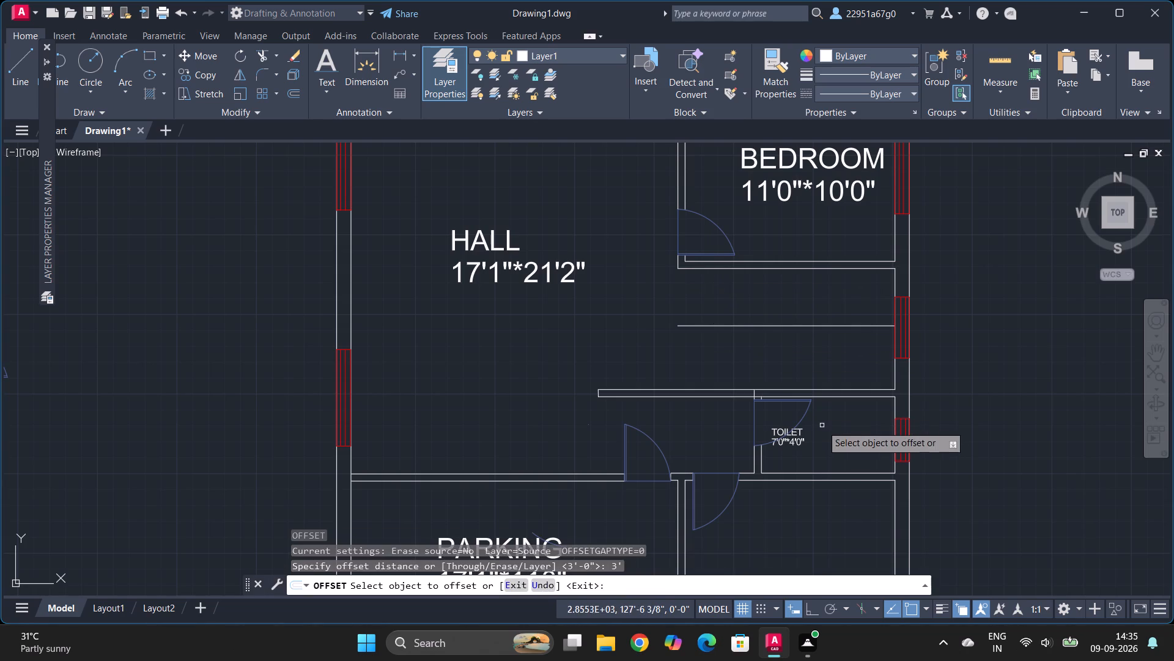
{"action": "left_click", "coordinate": [808, 387]}
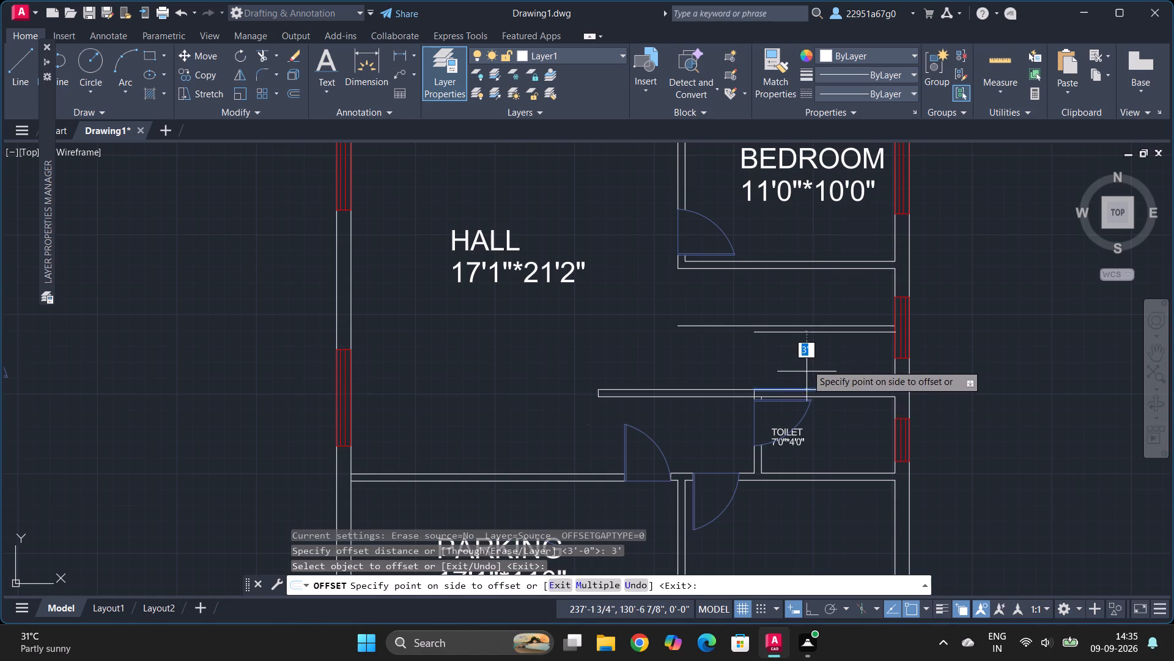
{"action": "left_click", "coordinate": [807, 356]}
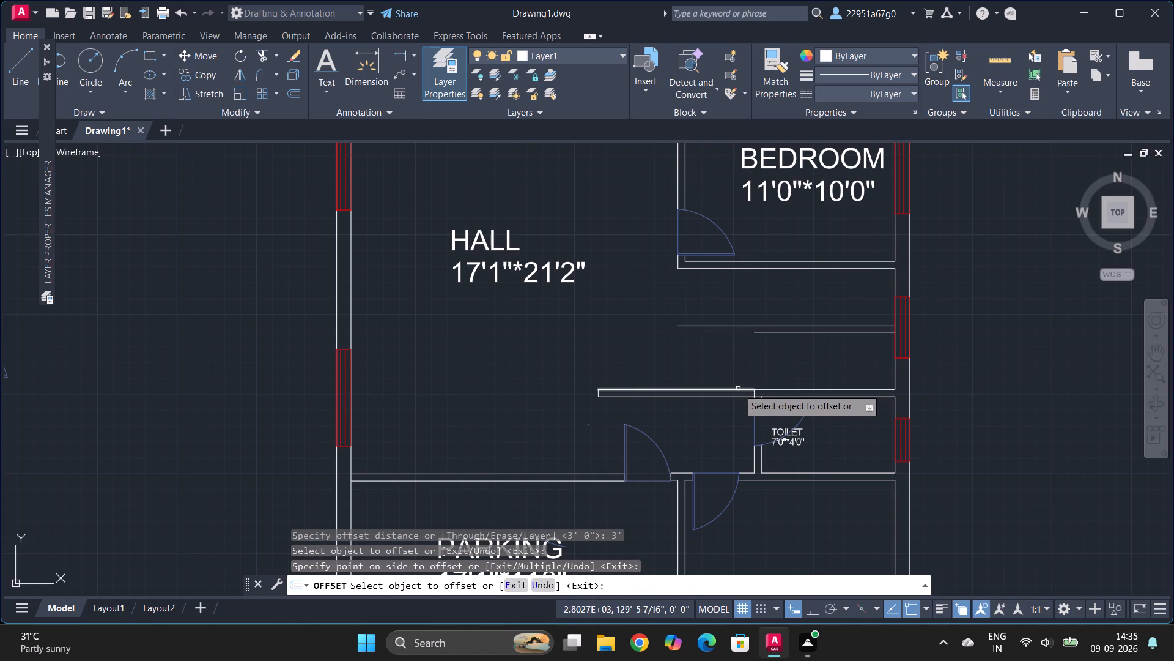
{"action": "left_click", "coordinate": [738, 389]}
{"action": "left_click", "coordinate": [742, 353]}
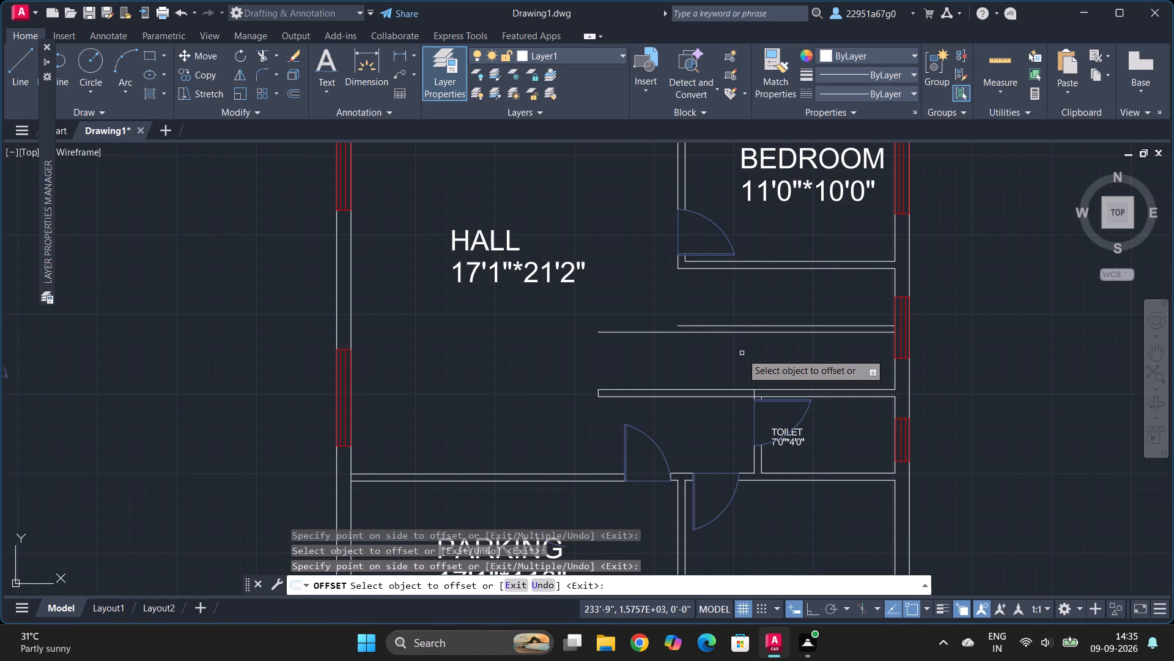
{"action": "key", "text": "Escape"}
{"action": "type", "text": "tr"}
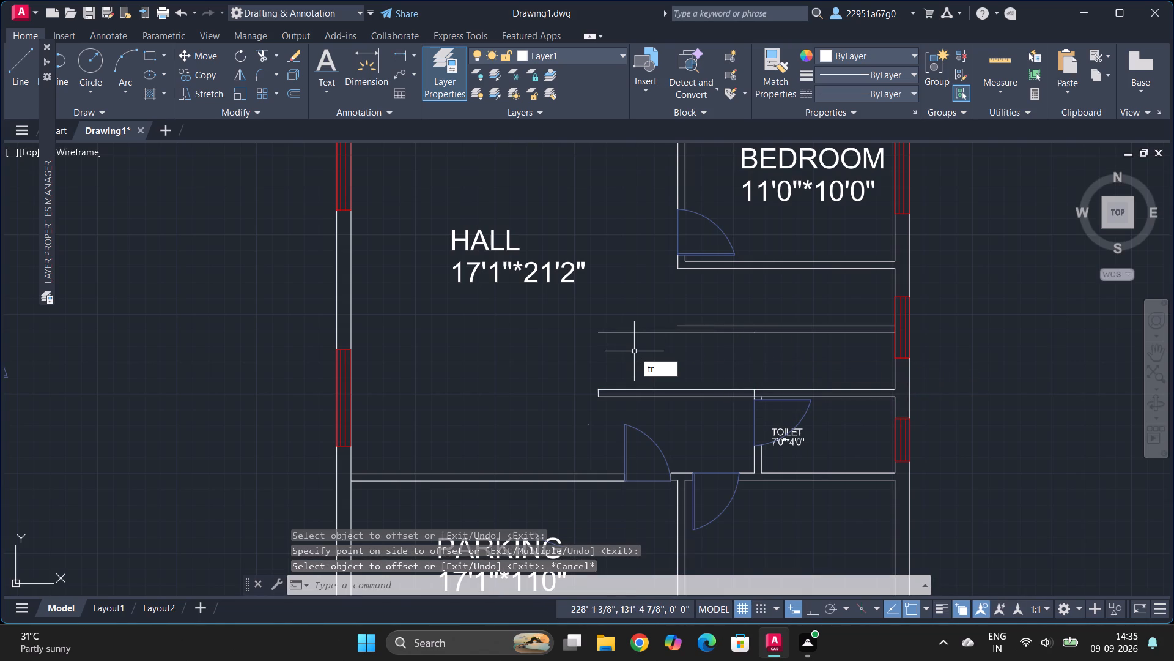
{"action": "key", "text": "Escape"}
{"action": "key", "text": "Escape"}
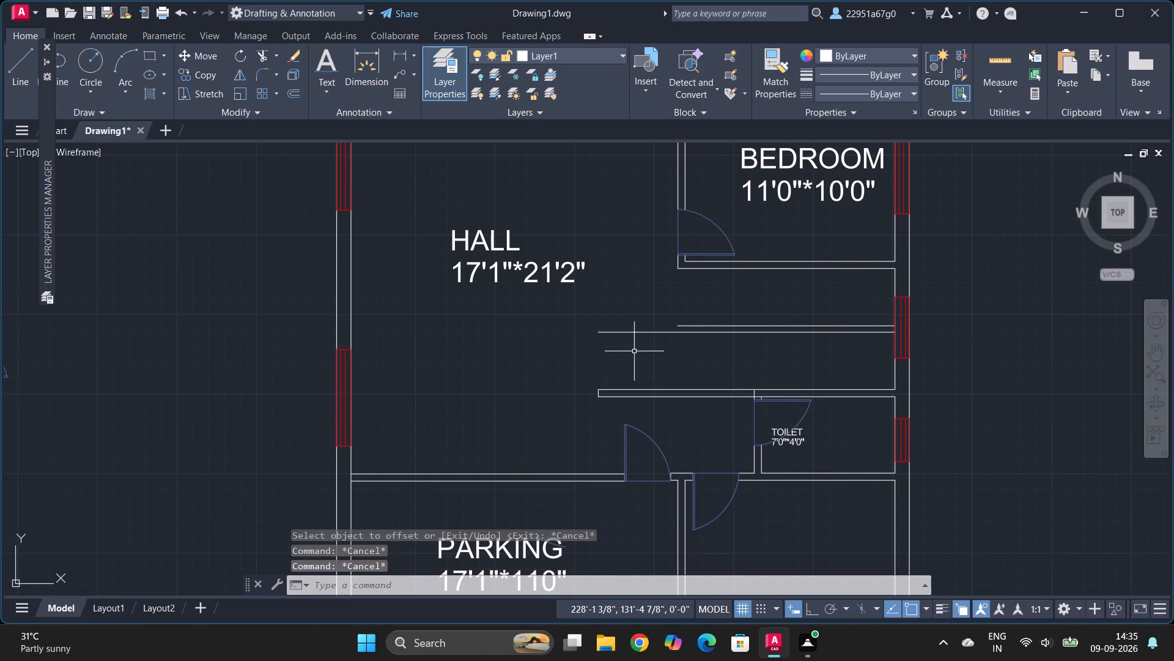
With Ortho on, draw a vertical line about 6'-4" long from the 11'0"*10'0" bedroom's lower wall line down to the toilet wall's upper line.
{"action": "key", "text": "l"}
{"action": "key", "text": "Return"}
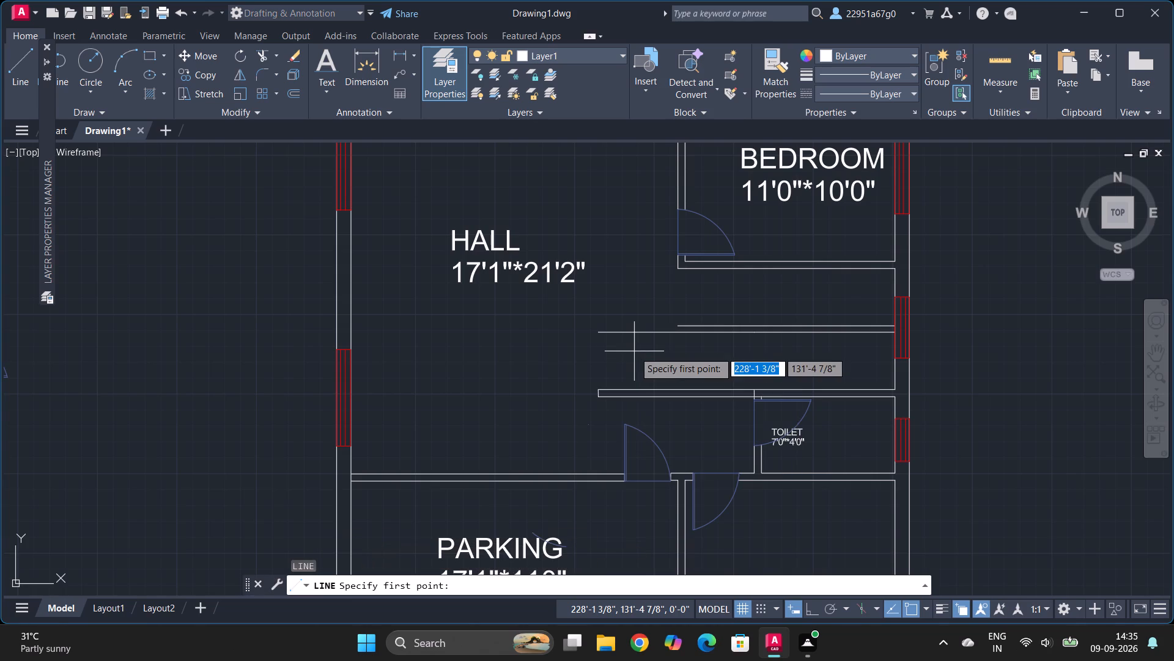
{"action": "left_click", "coordinate": [696, 269]}
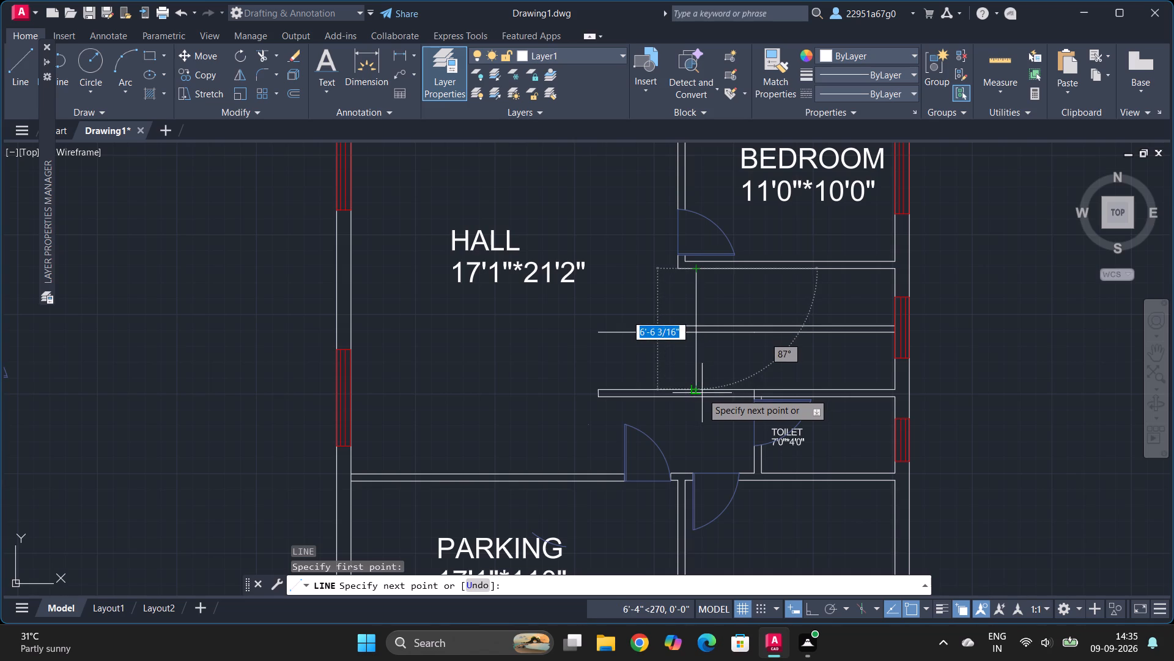
{"action": "left_click", "coordinate": [809, 610]}
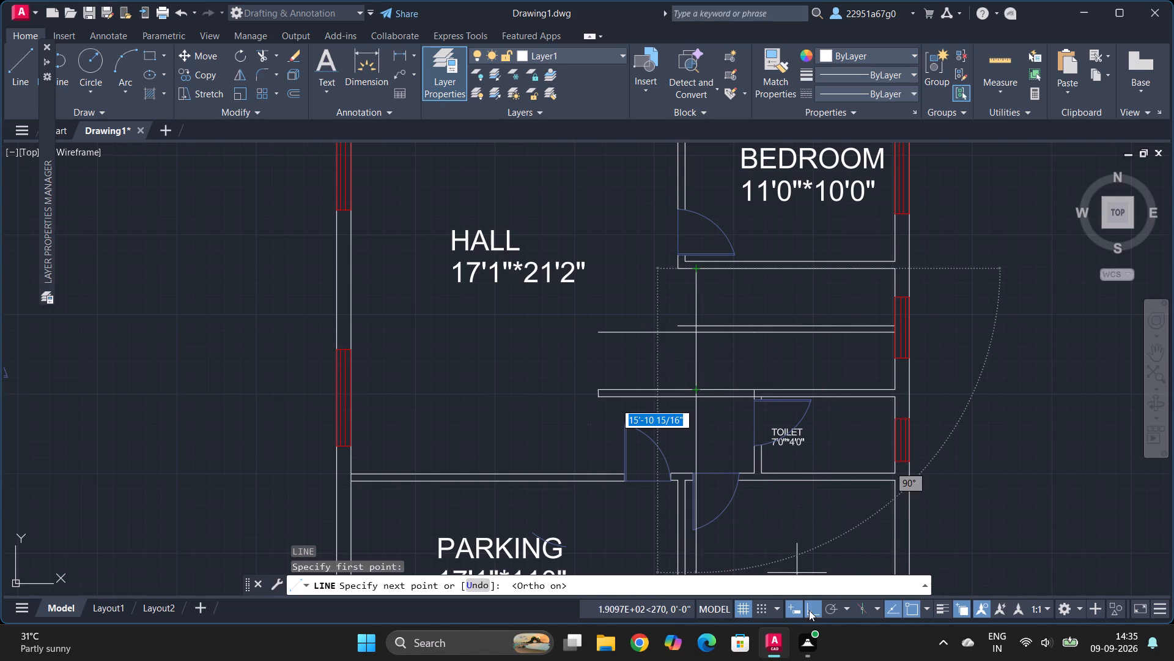
{"action": "left_click", "coordinate": [697, 387]}
{"action": "key", "text": "Escape"}
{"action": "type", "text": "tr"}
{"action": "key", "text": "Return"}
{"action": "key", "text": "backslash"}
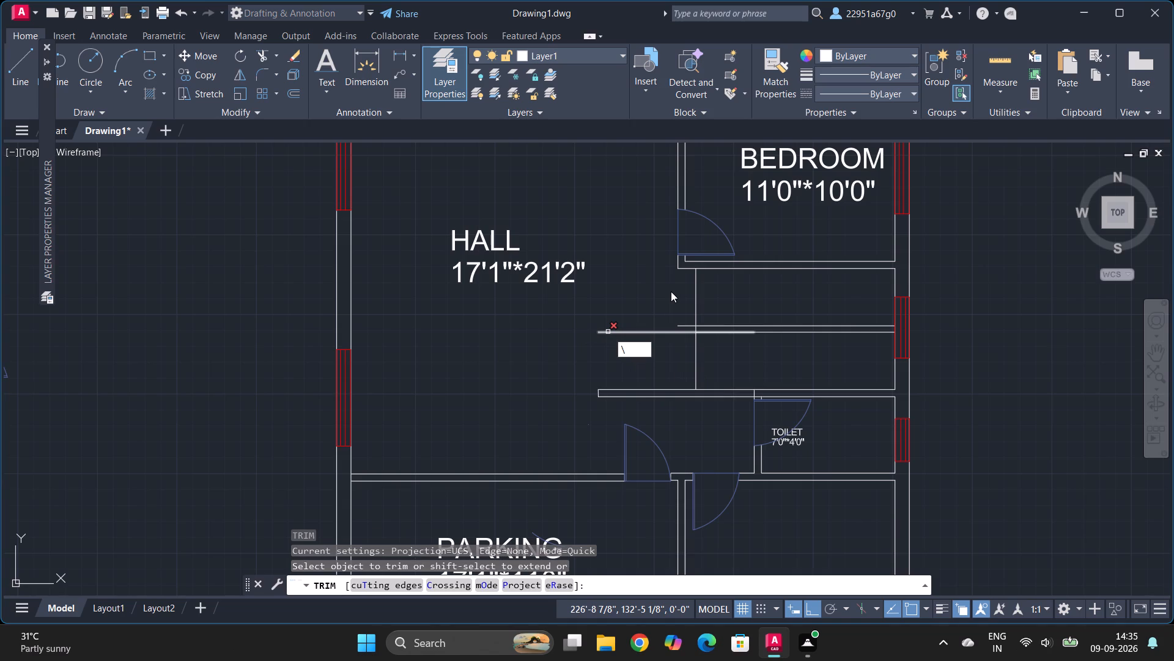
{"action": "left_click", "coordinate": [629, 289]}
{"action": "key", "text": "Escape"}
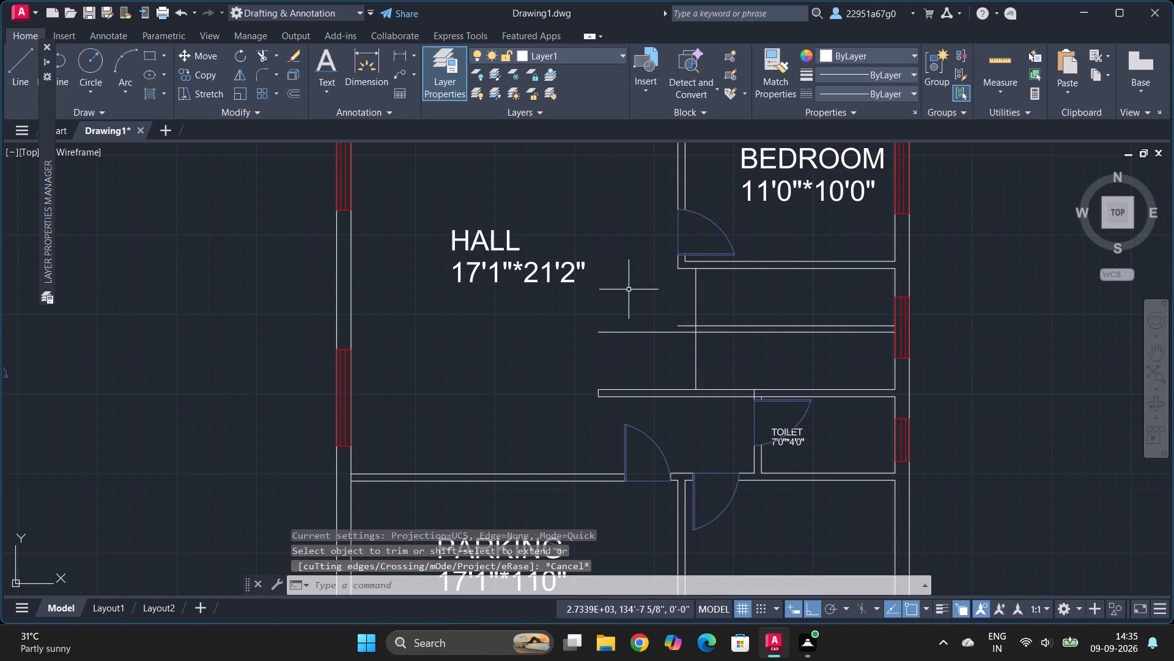
Trim the horizontal lines projecting into the hall beyond the new vertical line and remove the leftover wall end cap.
{"action": "type", "text": "tr"}
{"action": "key", "text": "Return"}
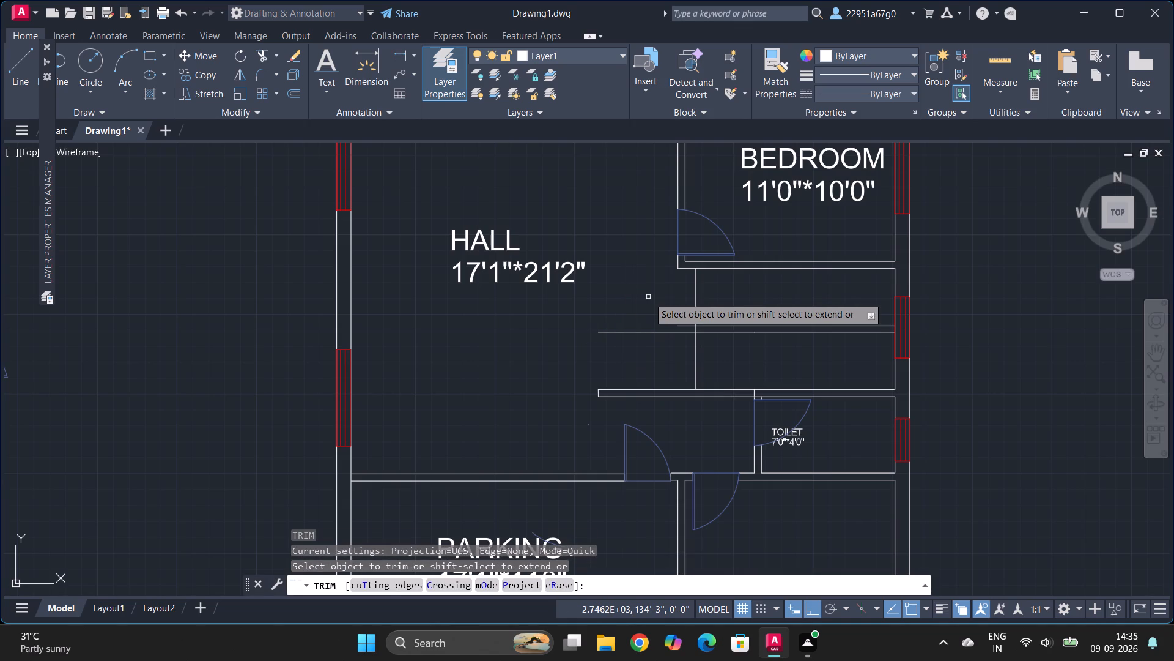
{"action": "left_click", "coordinate": [648, 297]}
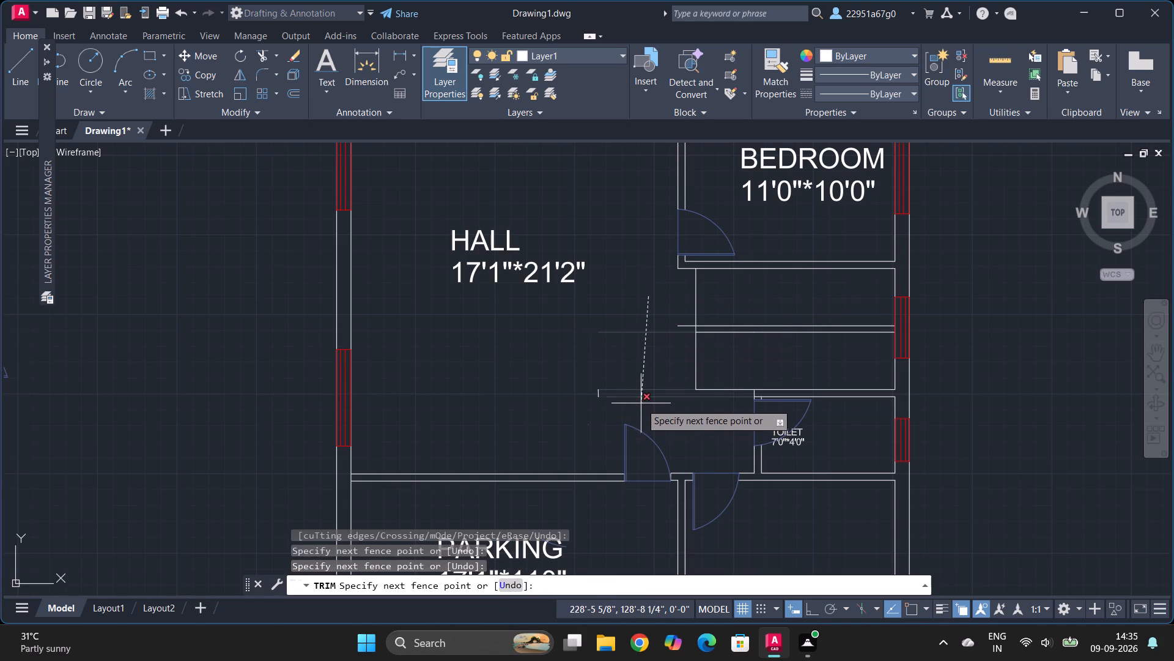
{"action": "left_click", "coordinate": [641, 403]}
{"action": "left_click", "coordinate": [599, 396]}
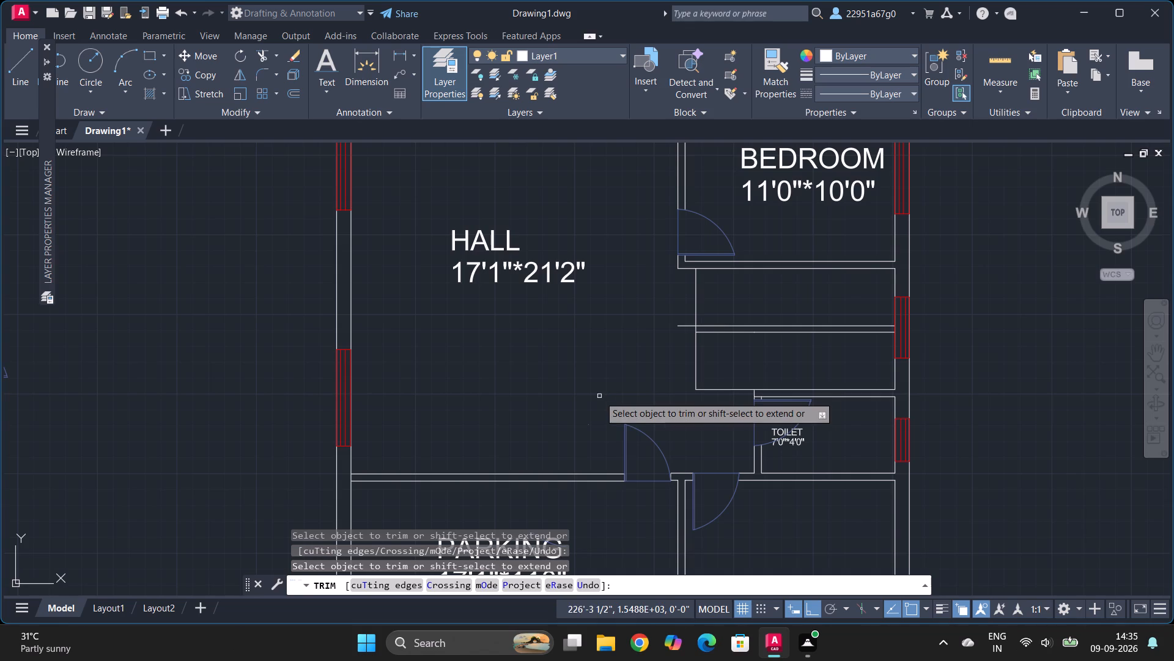
{"action": "left_click", "coordinate": [686, 326]}
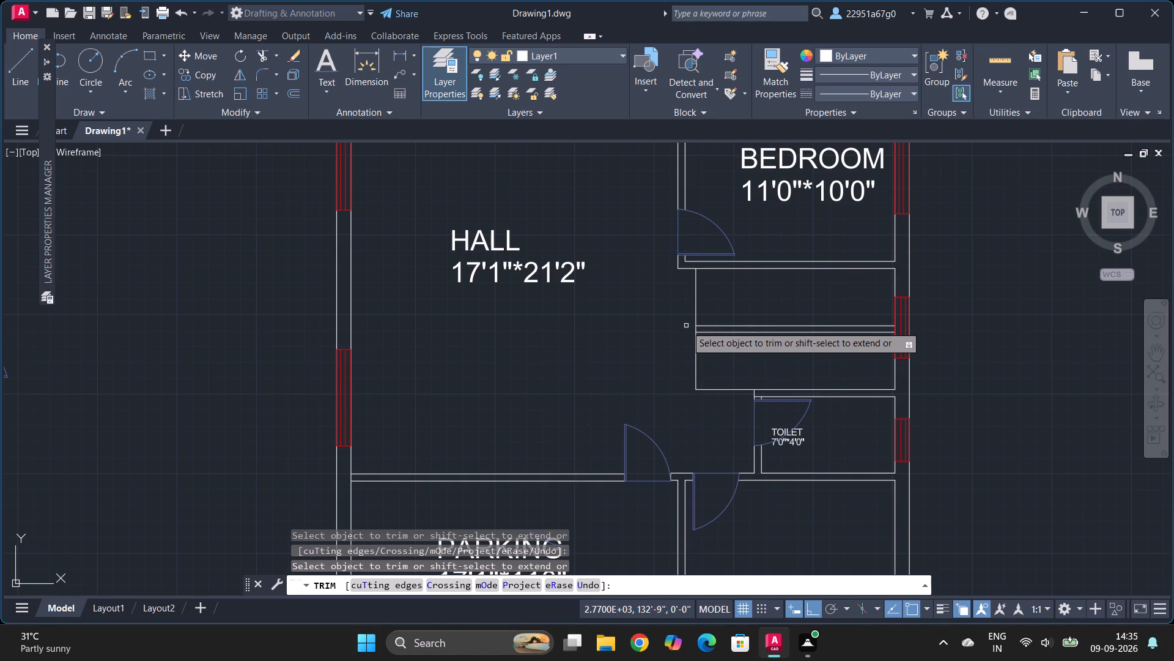
{"action": "key", "text": "Escape"}
Offset the vertical line successively 9" towards the outer window wall to make the first four stair tread lines.
{"action": "key", "text": "o"}
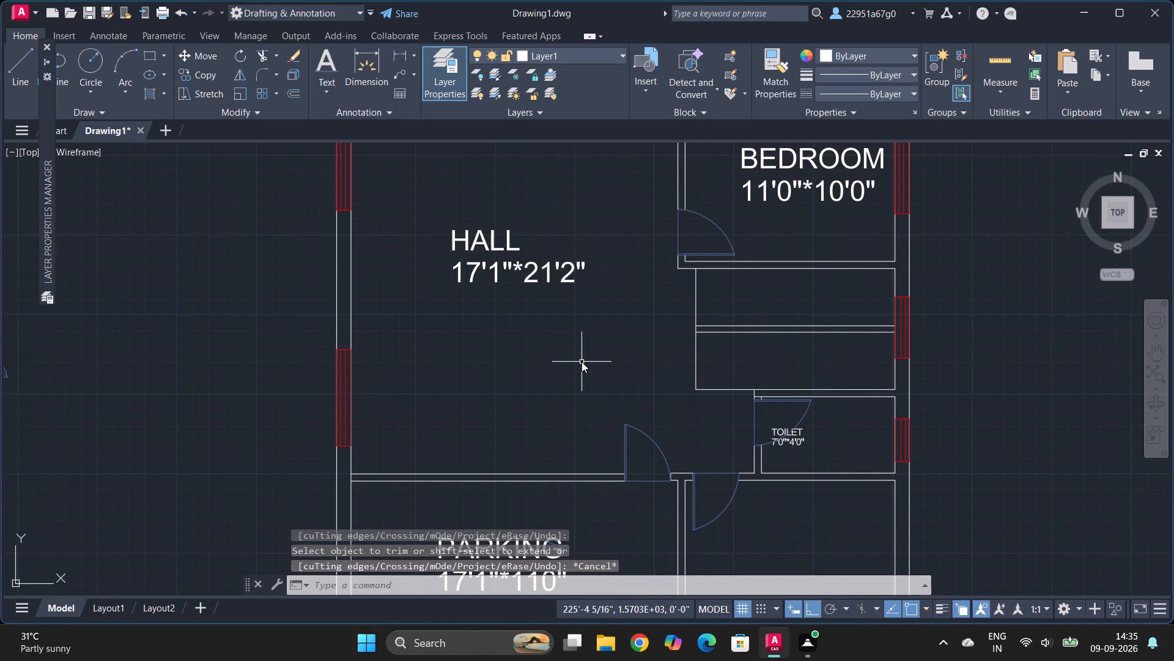
{"action": "key", "text": "Return"}
{"action": "key", "text": "9"}
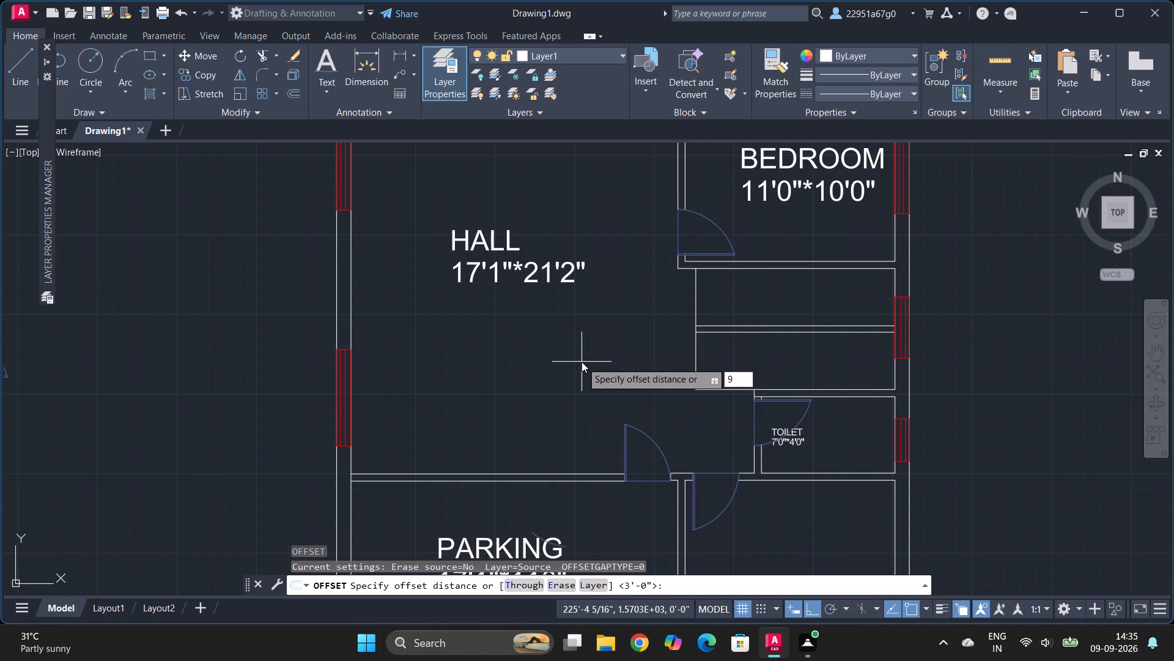
{"action": "key", "text": "shift+quotedbl"}
{"action": "key", "text": "Return"}
{"action": "left_click", "coordinate": [695, 301]}
{"action": "left_click", "coordinate": [712, 301]}
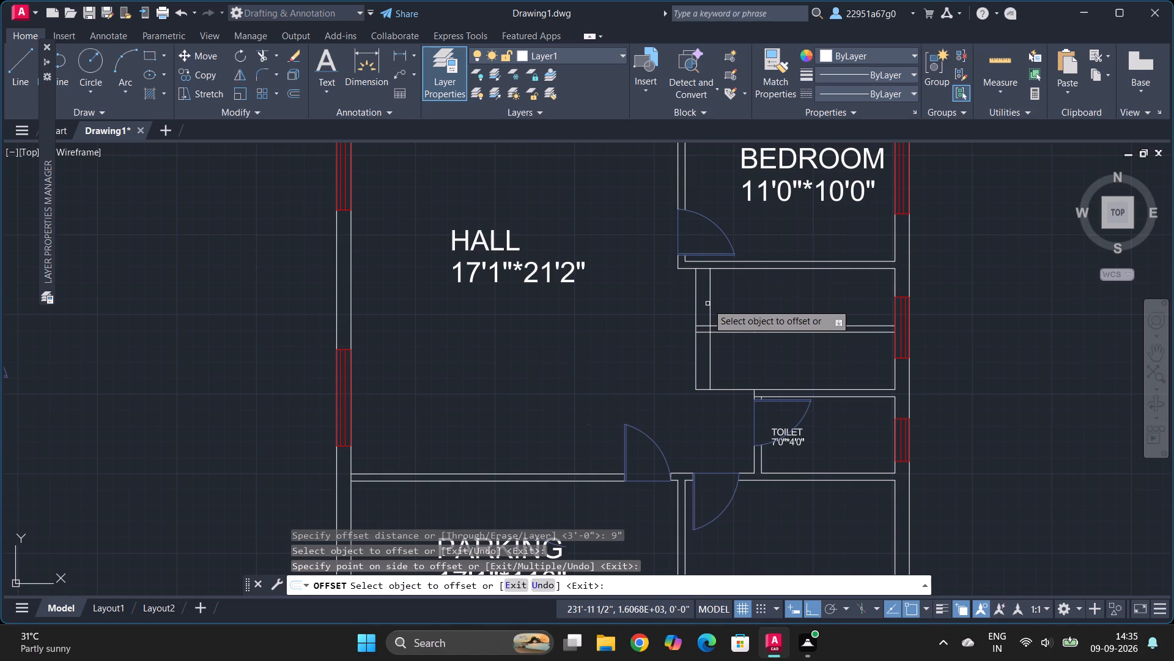
{"action": "left_click", "coordinate": [709, 304]}
{"action": "left_click", "coordinate": [726, 305]}
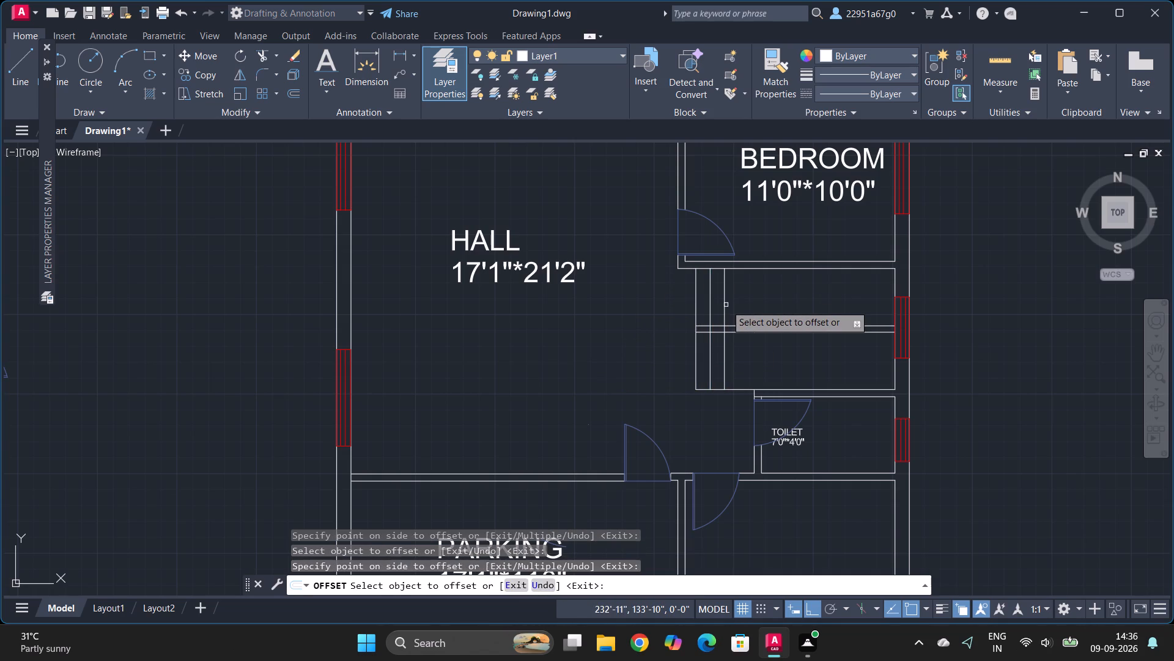
{"action": "left_click", "coordinate": [724, 306]}
{"action": "left_click", "coordinate": [741, 310]}
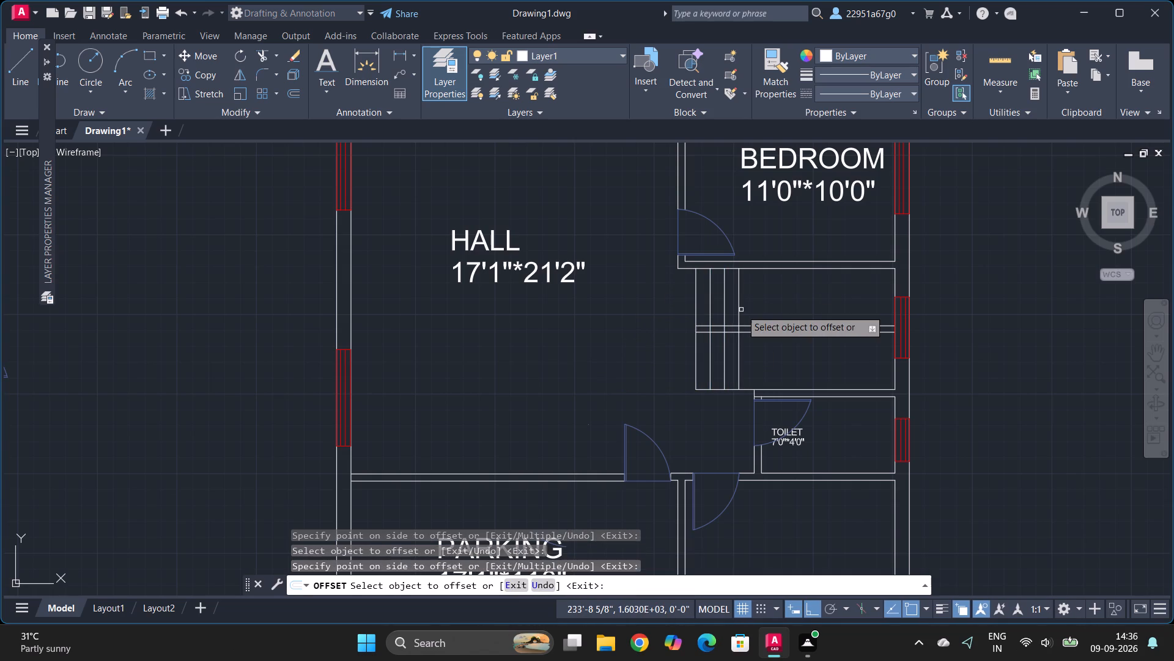
{"action": "left_click", "coordinate": [739, 310]}
{"action": "left_click_drag", "start_coordinate": [759, 314], "coordinate": [759, 315]}
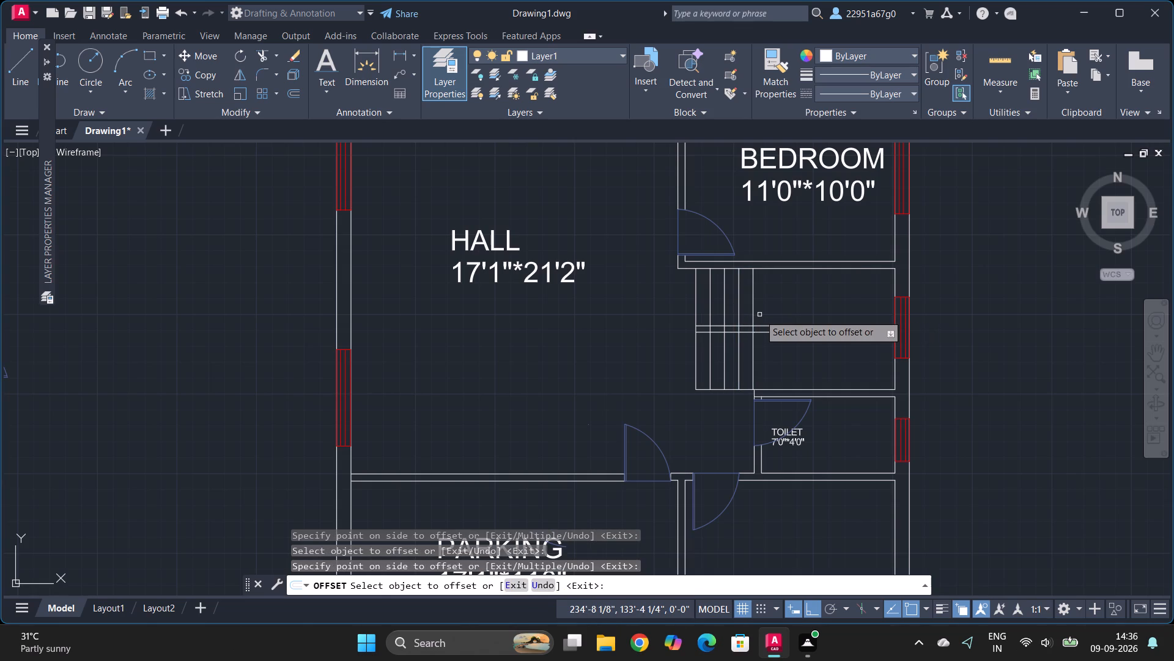
Continue the 9" offsets towards the outer window wall to add five more stair tread lines.
{"action": "left_click_drag", "start_coordinate": [759, 315], "coordinate": [753, 315]}
{"action": "left_click_drag", "start_coordinate": [753, 315], "coordinate": [773, 312]}
{"action": "left_click_drag", "start_coordinate": [773, 312], "coordinate": [767, 313]}
{"action": "left_click_drag", "start_coordinate": [767, 313], "coordinate": [789, 312]}
{"action": "left_click_drag", "start_coordinate": [789, 312], "coordinate": [780, 313]}
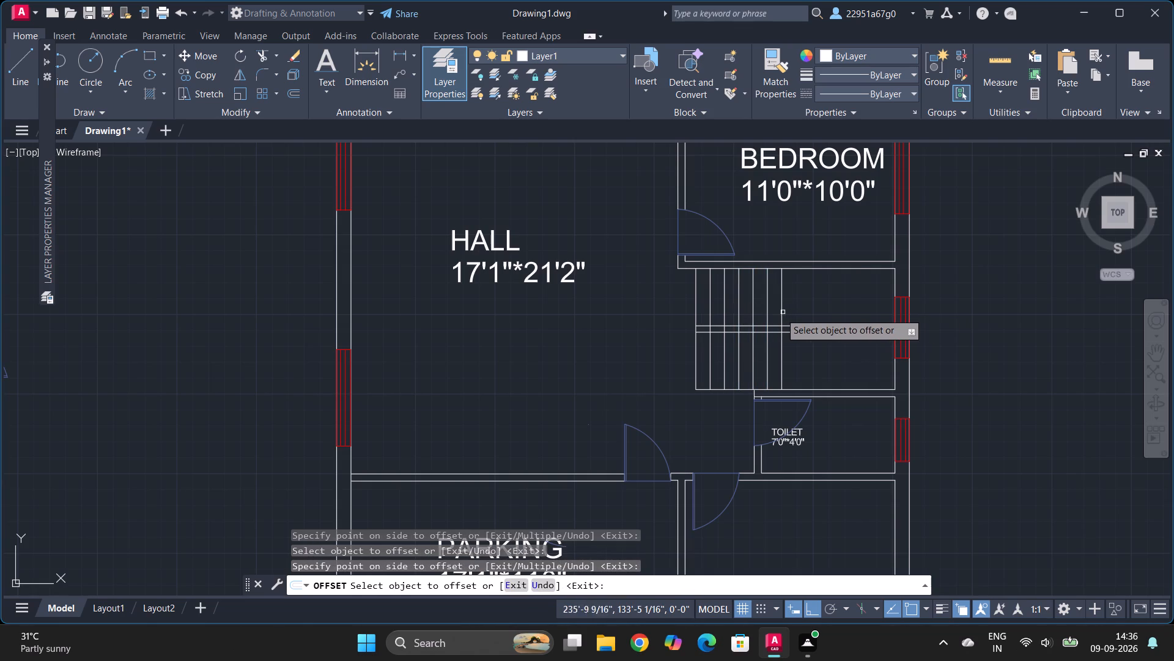
{"action": "left_click_drag", "start_coordinate": [780, 313], "coordinate": [783, 312]}
{"action": "left_click_drag", "start_coordinate": [783, 312], "coordinate": [796, 310]}
{"action": "left_click", "coordinate": [796, 310]}
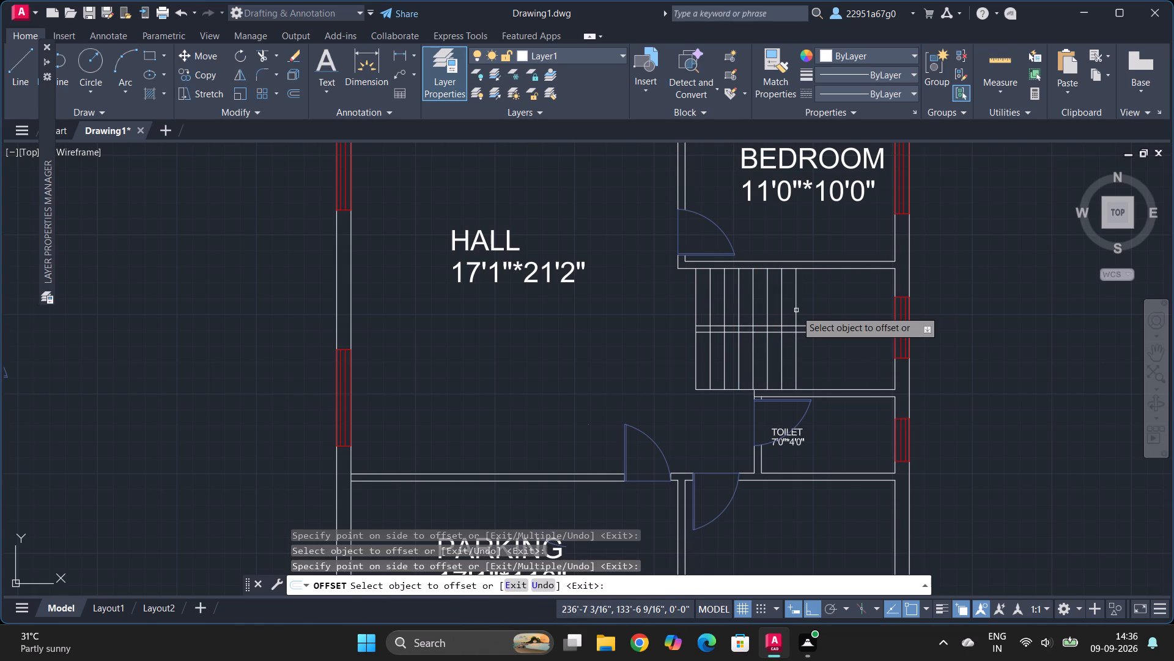
{"action": "left_click_drag", "start_coordinate": [796, 310], "coordinate": [808, 310]}
{"action": "left_click", "coordinate": [808, 310]}
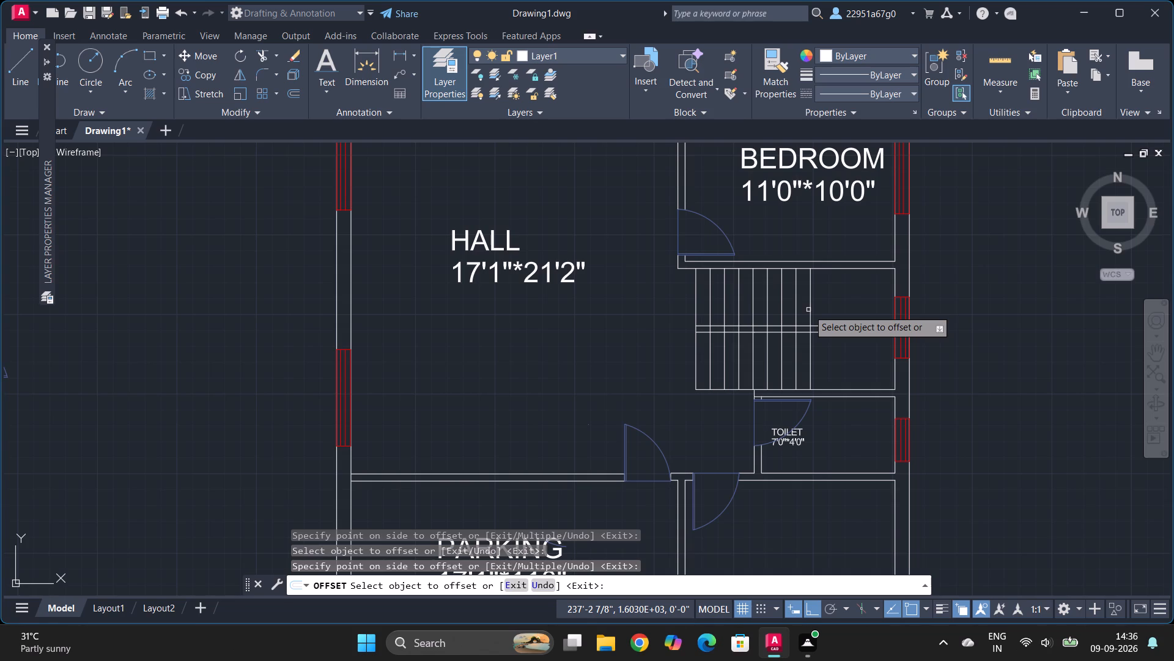
{"action": "left_click", "coordinate": [811, 310]}
{"action": "left_click", "coordinate": [825, 308]}
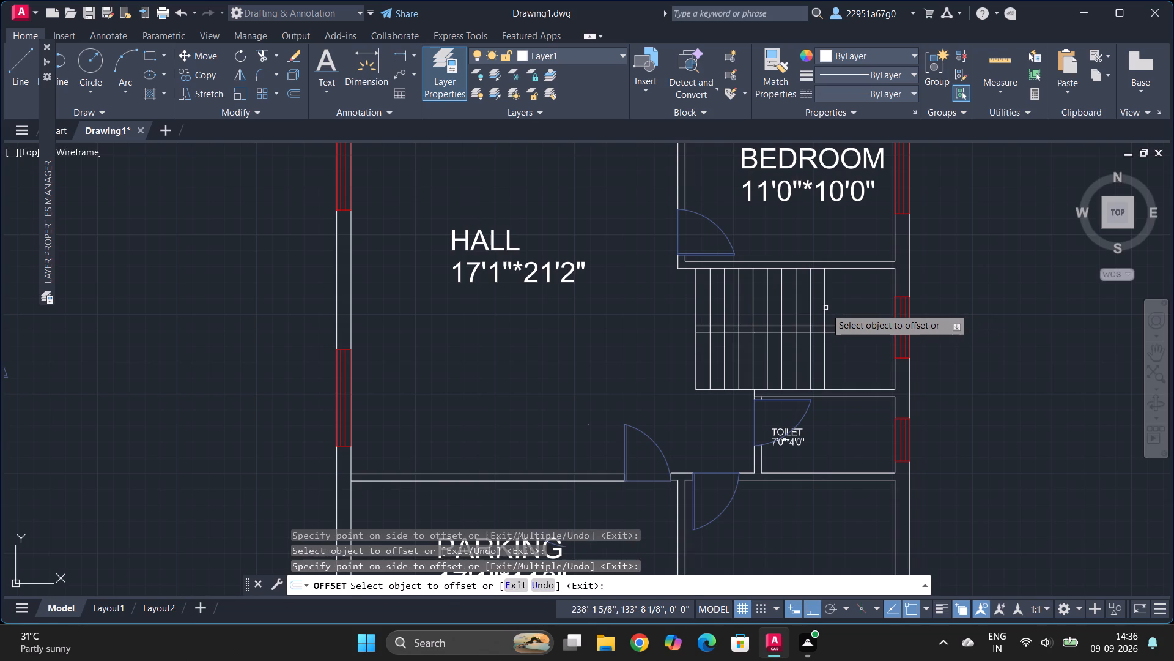
{"action": "key", "text": "Escape"}
Trim the two middle horizontal stair lines between the last tread line and the outer window wall.
{"action": "type", "text": "tr"}
{"action": "key", "text": "Return"}
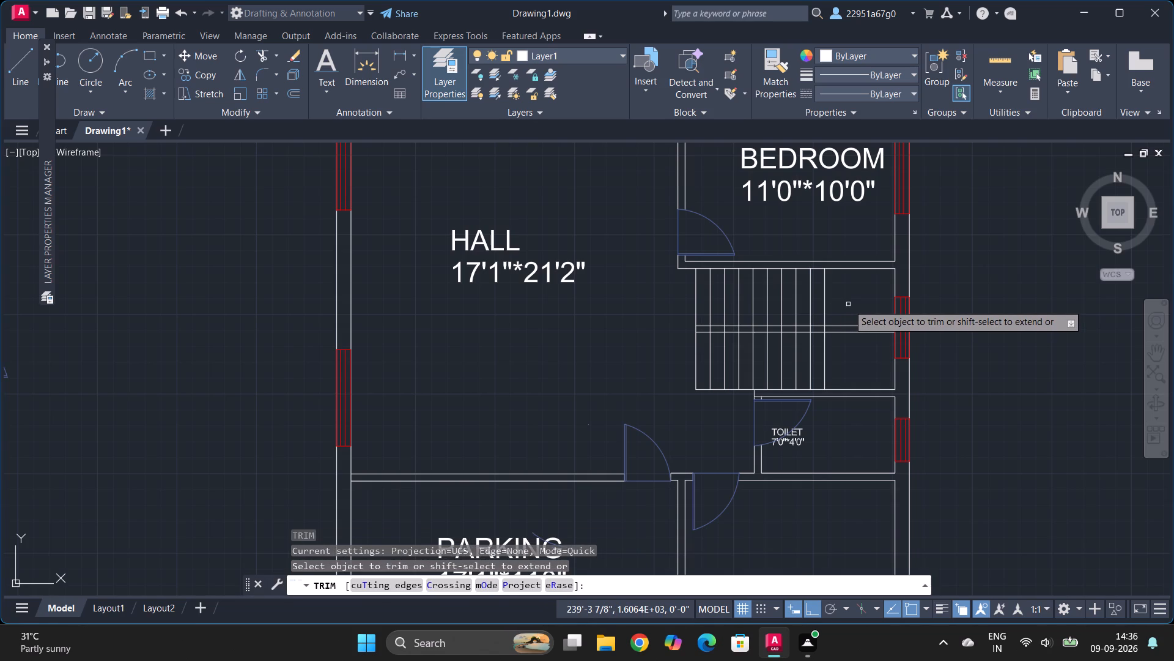
{"action": "left_click", "coordinate": [848, 304]}
{"action": "left_click", "coordinate": [852, 346]}
{"action": "key", "text": "Escape"}
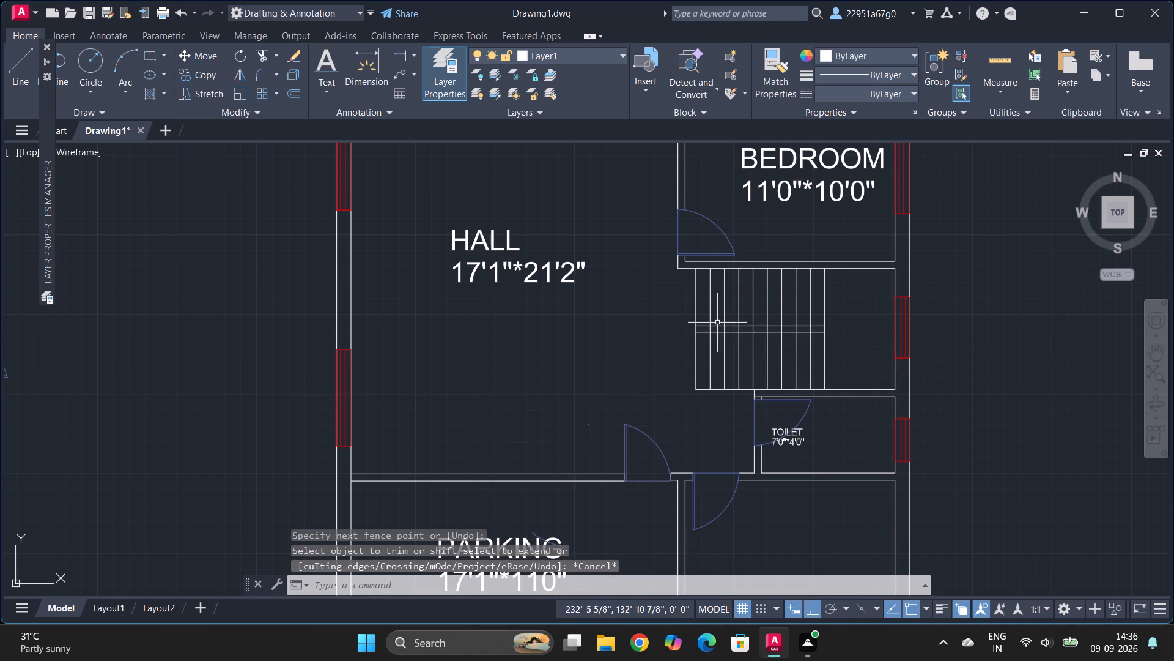
Trim the inner tread lines out of the narrow gap between the two middle horizontal stair lines.
{"action": "scroll", "coordinate": [717, 323], "scroll_direction": "up", "scroll_amount": 5, "text": "ctrl"}
{"action": "type", "text": "tr"}
{"action": "key", "text": "Return"}
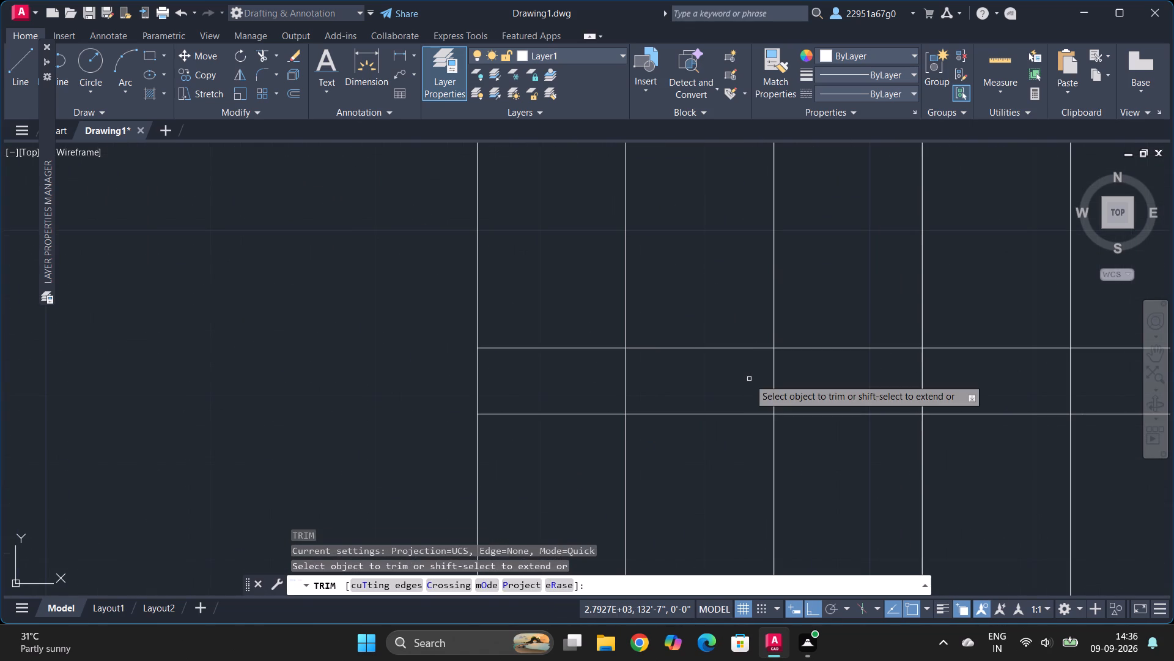
{"action": "scroll", "coordinate": [749, 379], "scroll_direction": "down", "scroll_amount": 2, "text": "ctrl"}
{"action": "left_click", "coordinate": [677, 385]}
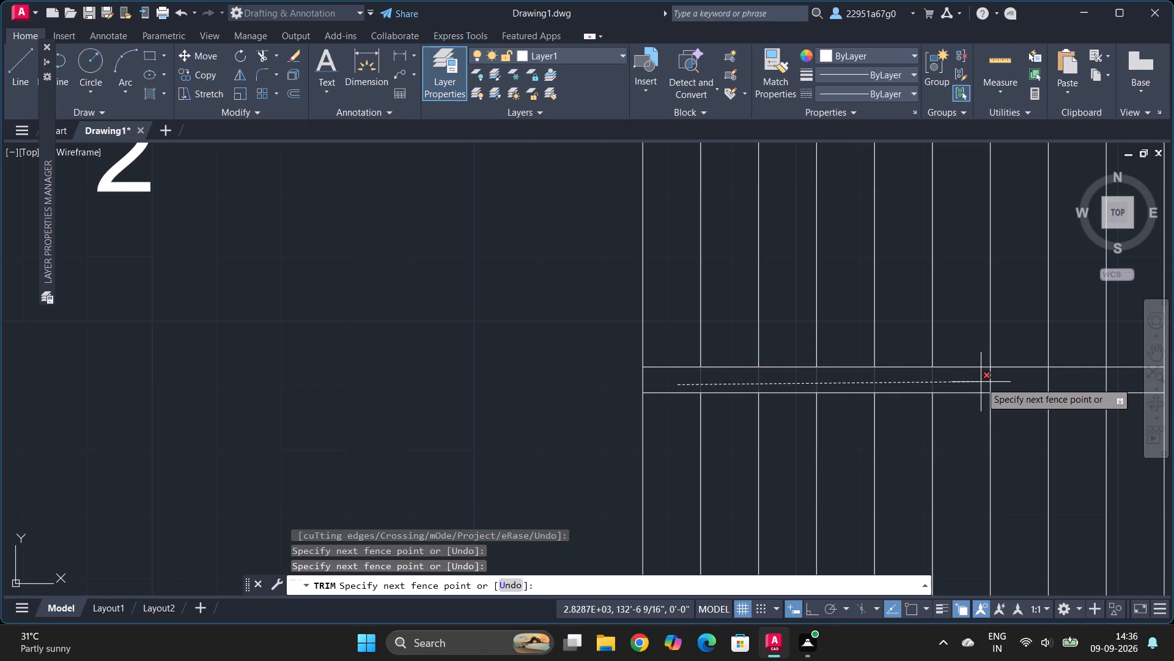
{"action": "left_click", "coordinate": [1044, 384]}
{"action": "scroll", "coordinate": [876, 363], "scroll_direction": "down", "scroll_amount": 3, "text": "ctrl"}
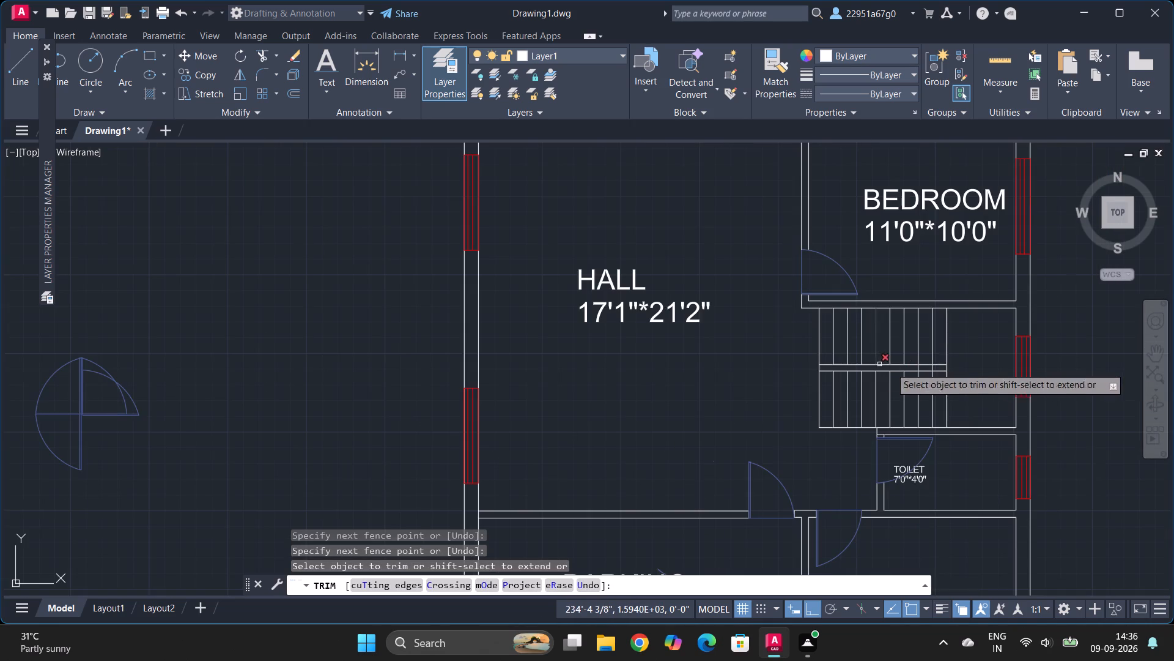
{"action": "scroll", "coordinate": [947, 365], "scroll_direction": "up", "scroll_amount": 4, "text": "ctrl"}
{"action": "left_click", "coordinate": [896, 373]}
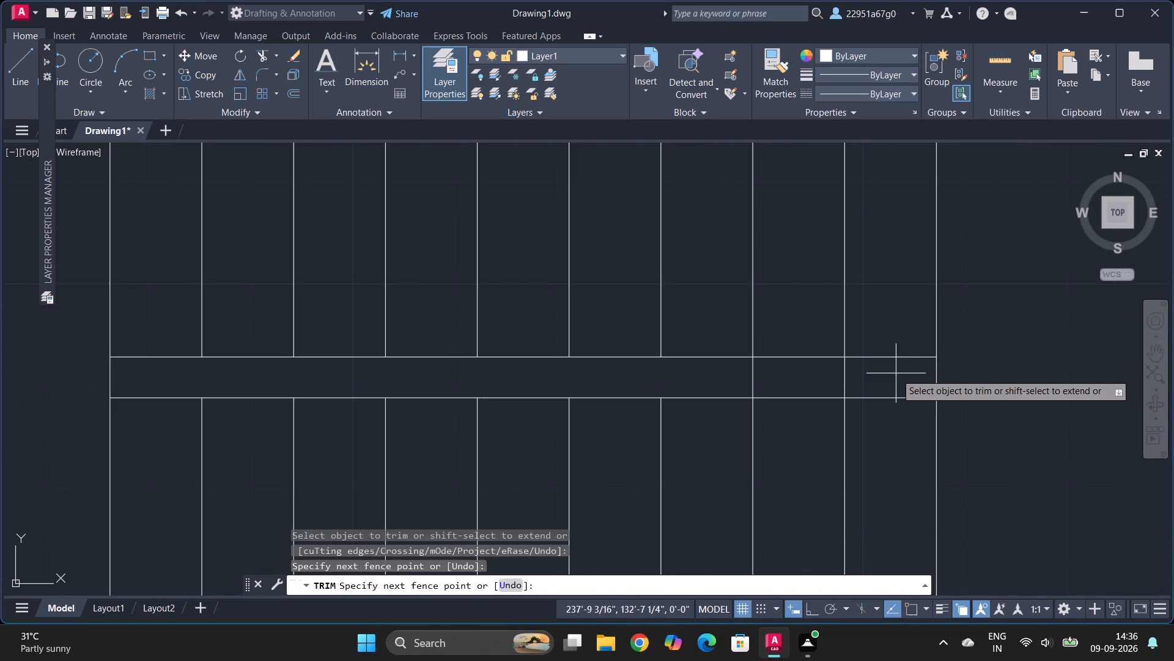
{"action": "left_click", "coordinate": [727, 372]}
{"action": "key", "text": "Escape"}
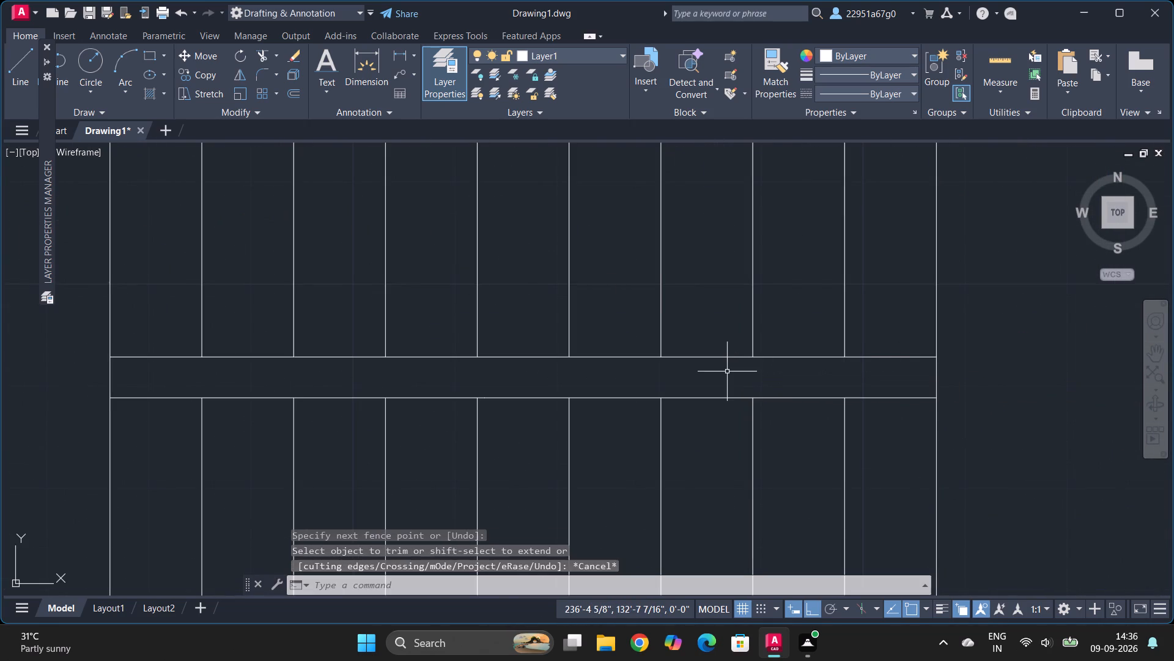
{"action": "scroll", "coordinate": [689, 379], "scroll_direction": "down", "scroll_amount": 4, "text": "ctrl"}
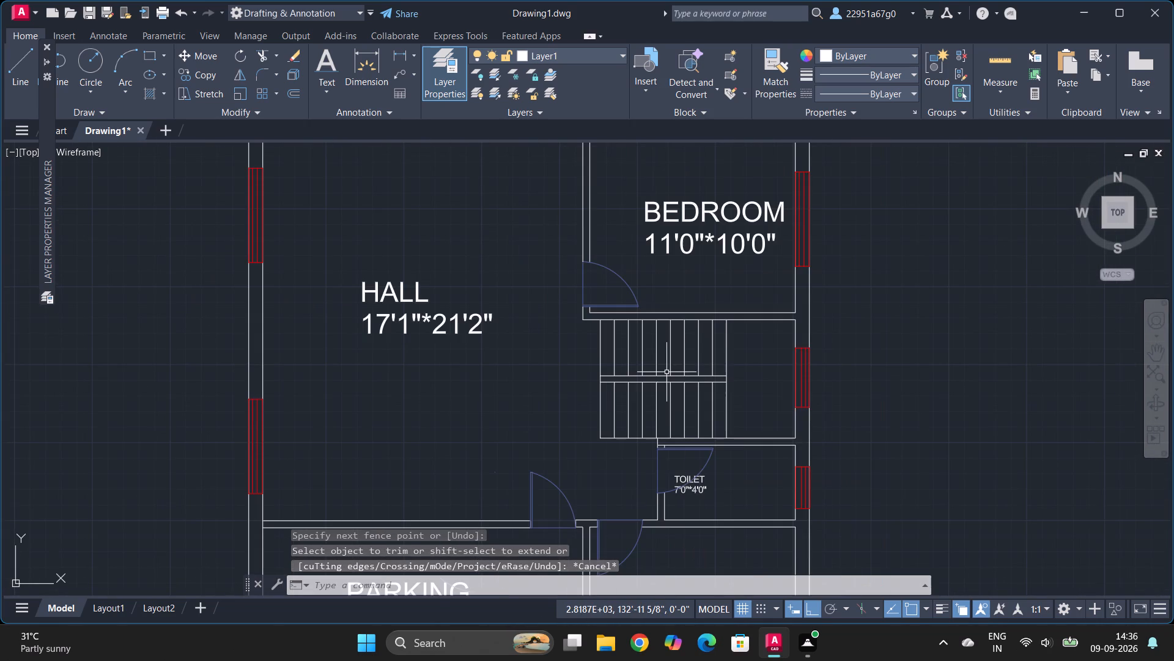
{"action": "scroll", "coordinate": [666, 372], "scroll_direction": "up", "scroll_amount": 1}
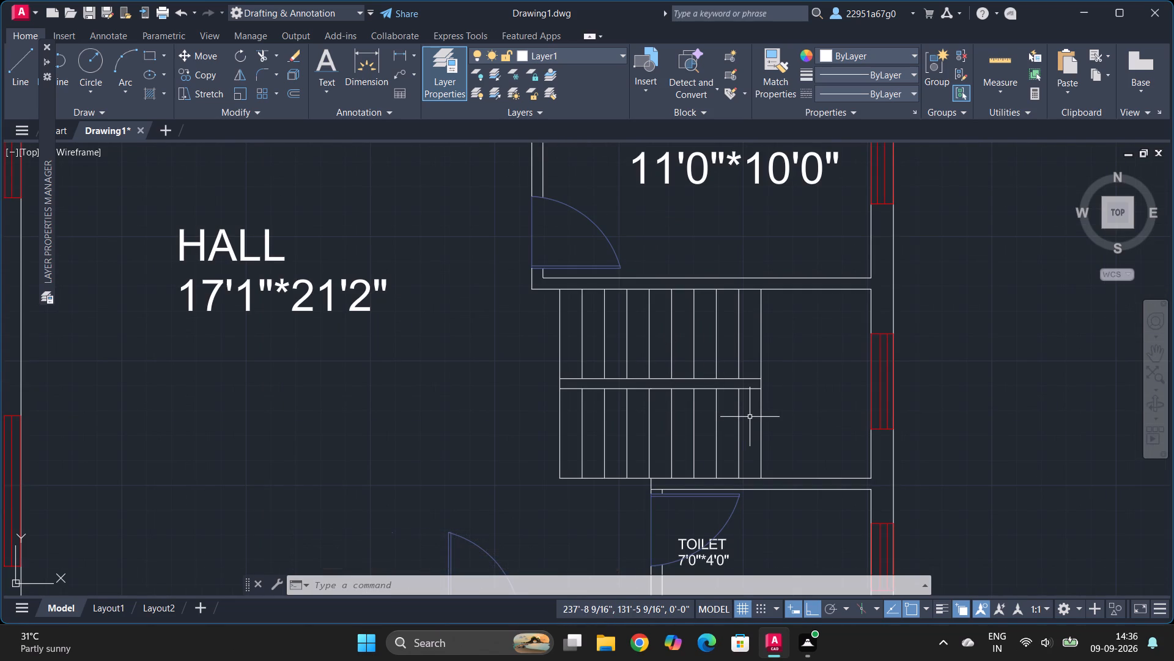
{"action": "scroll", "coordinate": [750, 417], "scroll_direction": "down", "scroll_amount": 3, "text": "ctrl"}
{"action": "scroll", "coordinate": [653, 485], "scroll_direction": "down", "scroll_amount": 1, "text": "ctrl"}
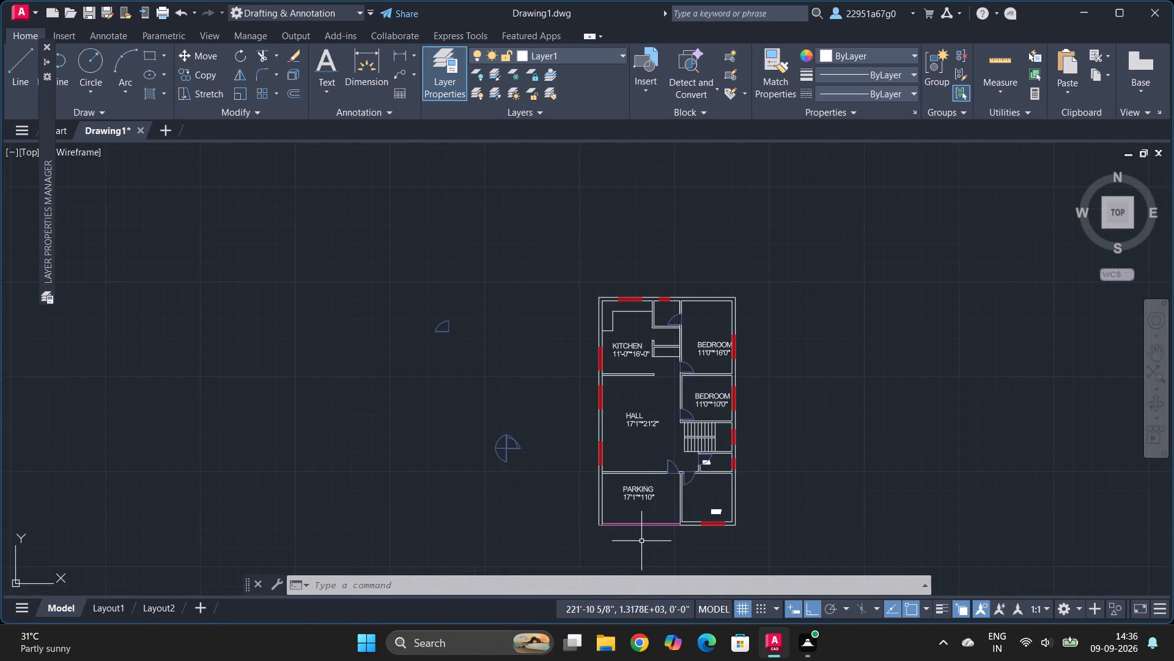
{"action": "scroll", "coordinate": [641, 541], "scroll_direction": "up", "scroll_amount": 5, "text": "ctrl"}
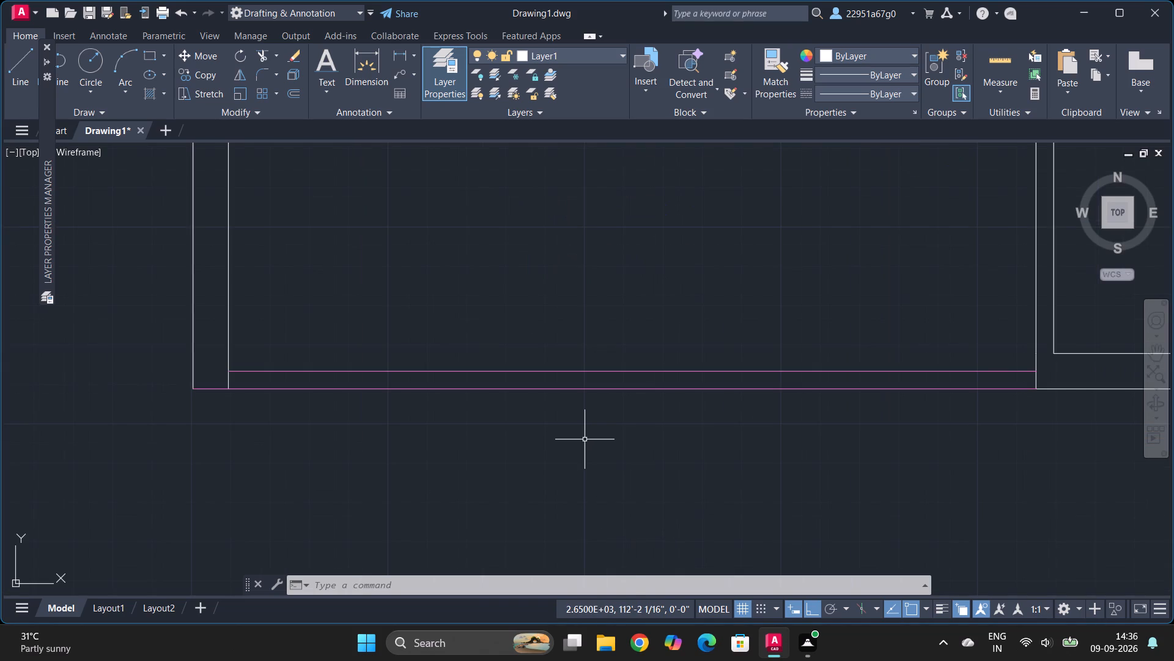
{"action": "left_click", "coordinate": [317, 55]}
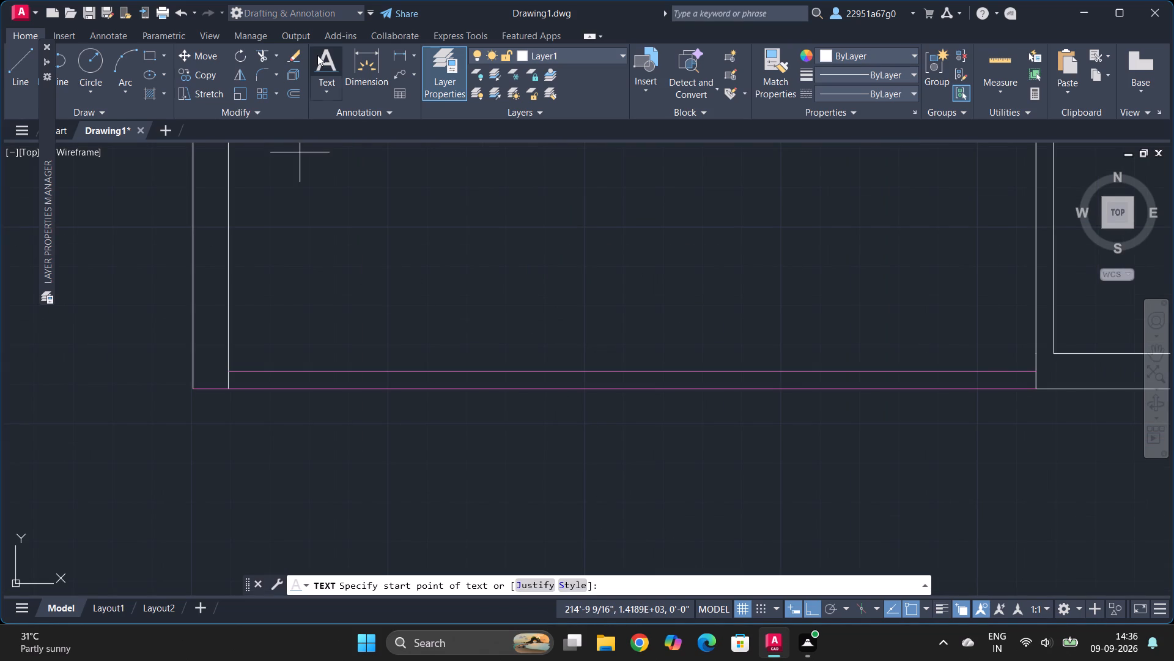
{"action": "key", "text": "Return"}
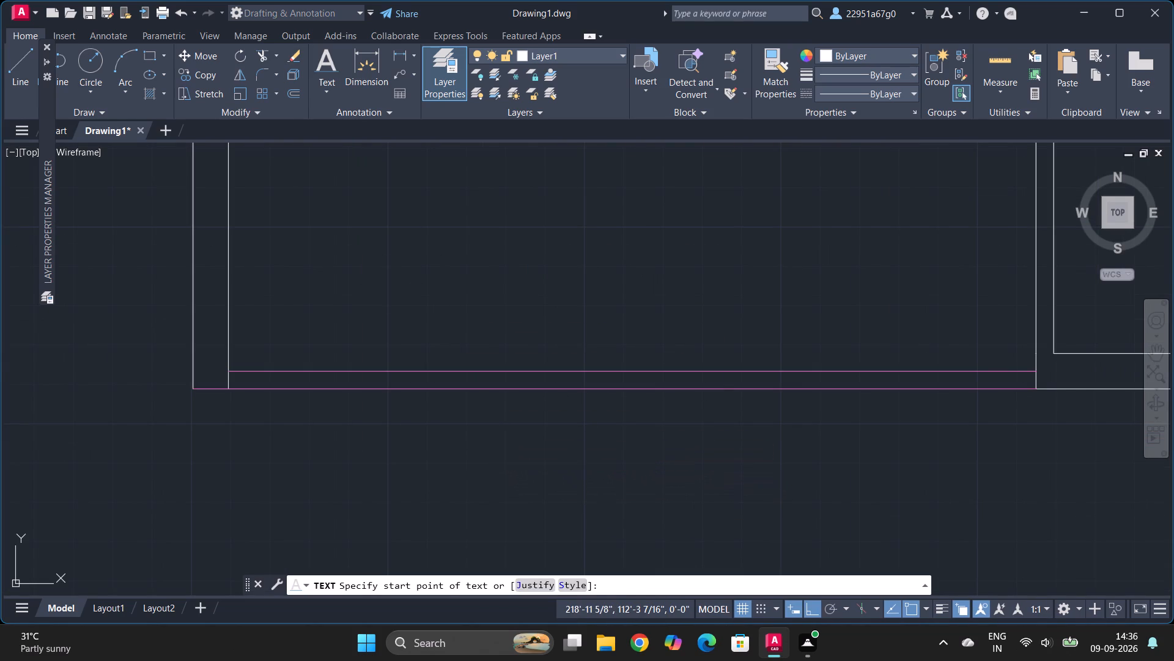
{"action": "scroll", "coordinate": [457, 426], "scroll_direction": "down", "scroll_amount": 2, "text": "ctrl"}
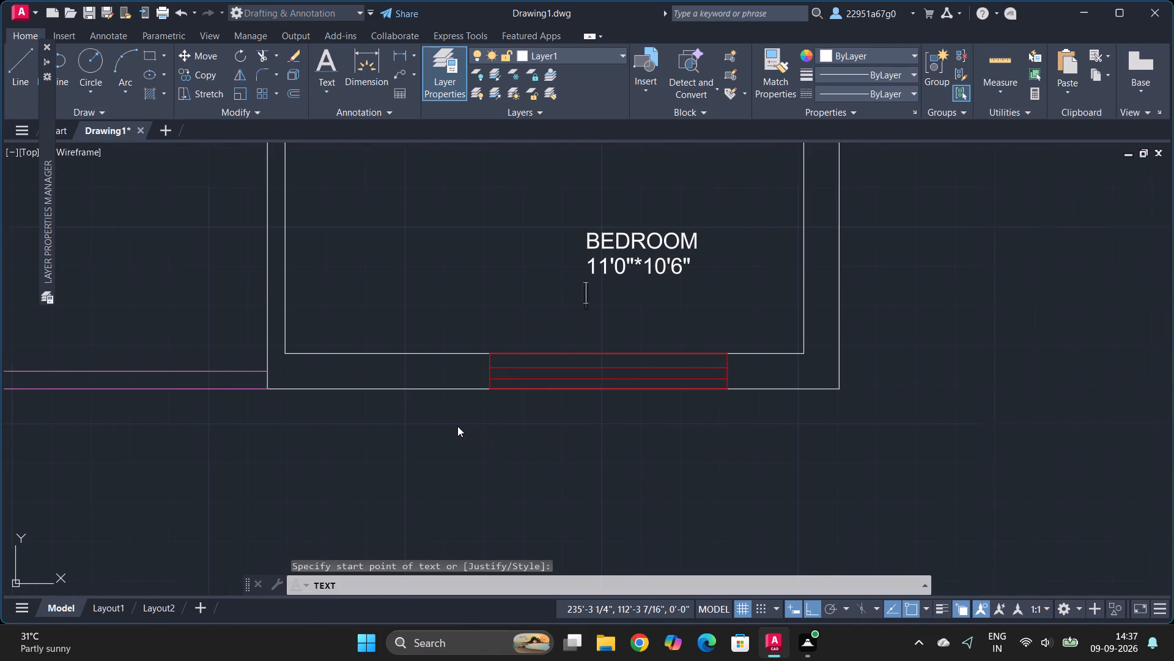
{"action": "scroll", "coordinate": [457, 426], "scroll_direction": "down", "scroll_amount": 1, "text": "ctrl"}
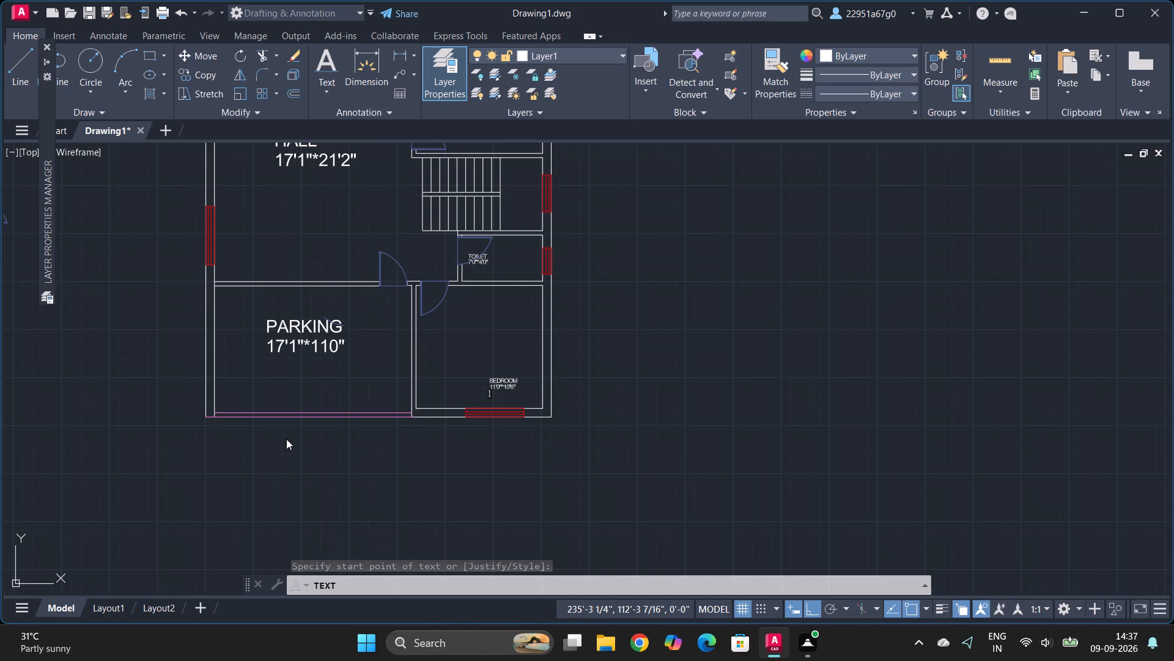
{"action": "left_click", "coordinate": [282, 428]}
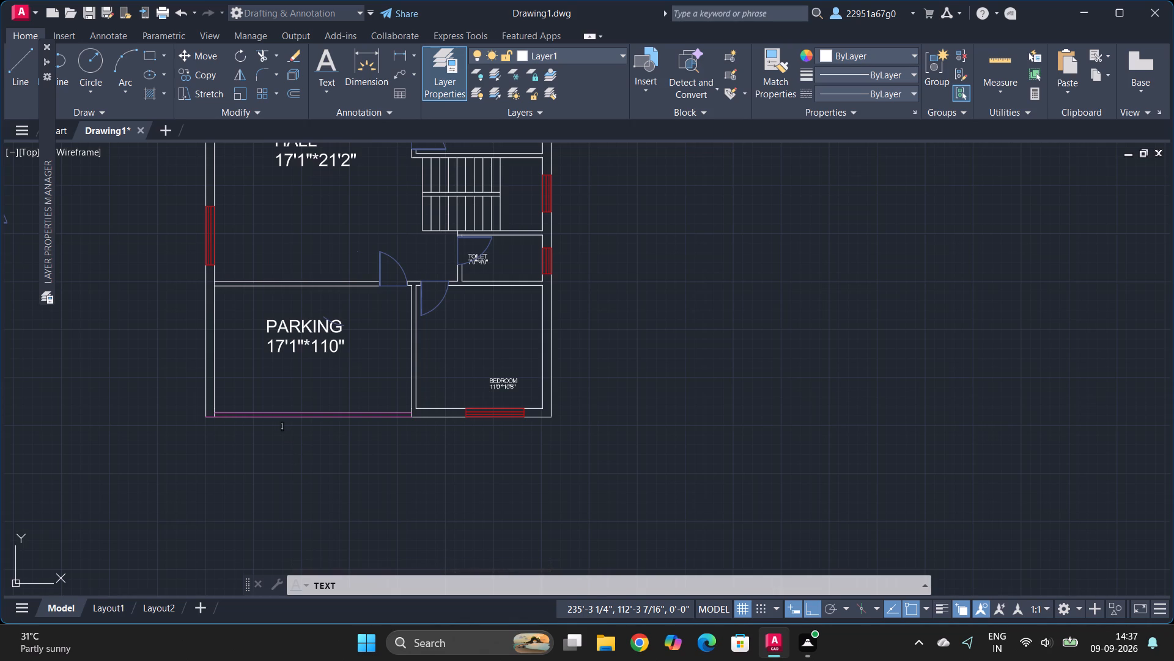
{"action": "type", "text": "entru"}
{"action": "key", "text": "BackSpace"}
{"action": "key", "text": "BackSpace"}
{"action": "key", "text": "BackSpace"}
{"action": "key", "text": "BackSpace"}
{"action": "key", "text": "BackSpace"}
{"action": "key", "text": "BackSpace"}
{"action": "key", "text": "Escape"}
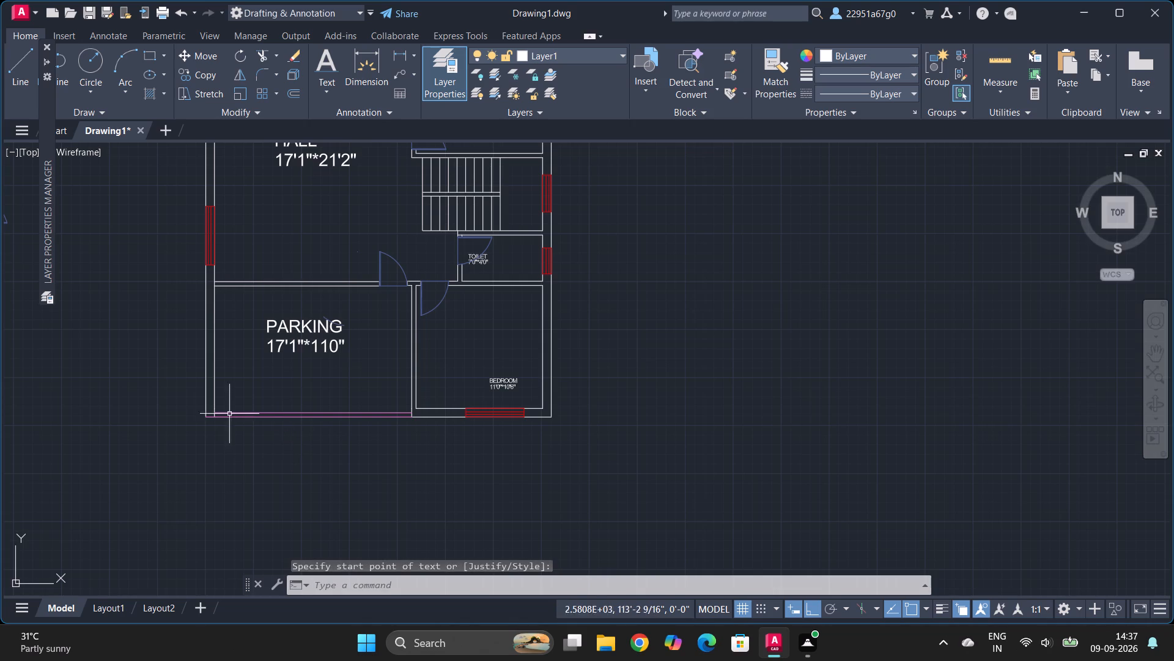
Add the single-line text ENTRY just outside the parking entrance line, running vertically downward at a 270° rotation.
{"action": "left_click", "coordinate": [327, 57]}
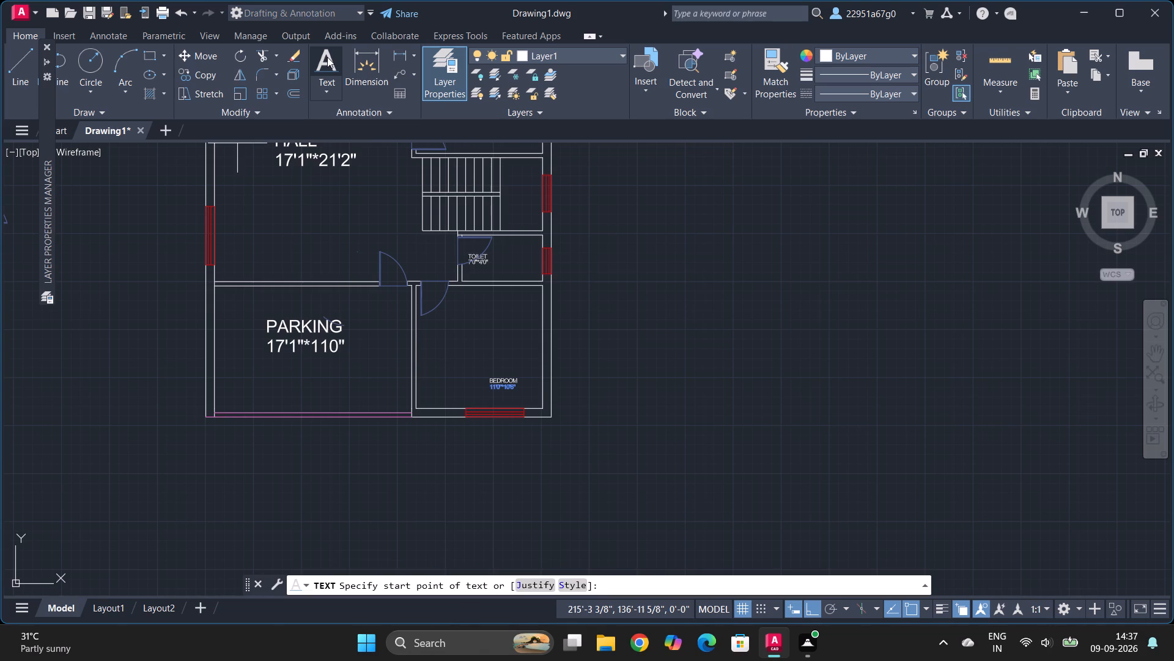
{"action": "left_click_drag", "start_coordinate": [279, 428], "coordinate": [279, 438]}
{"action": "triple_click", "coordinate": [279, 438]}
{"action": "double_click", "coordinate": [279, 438]}
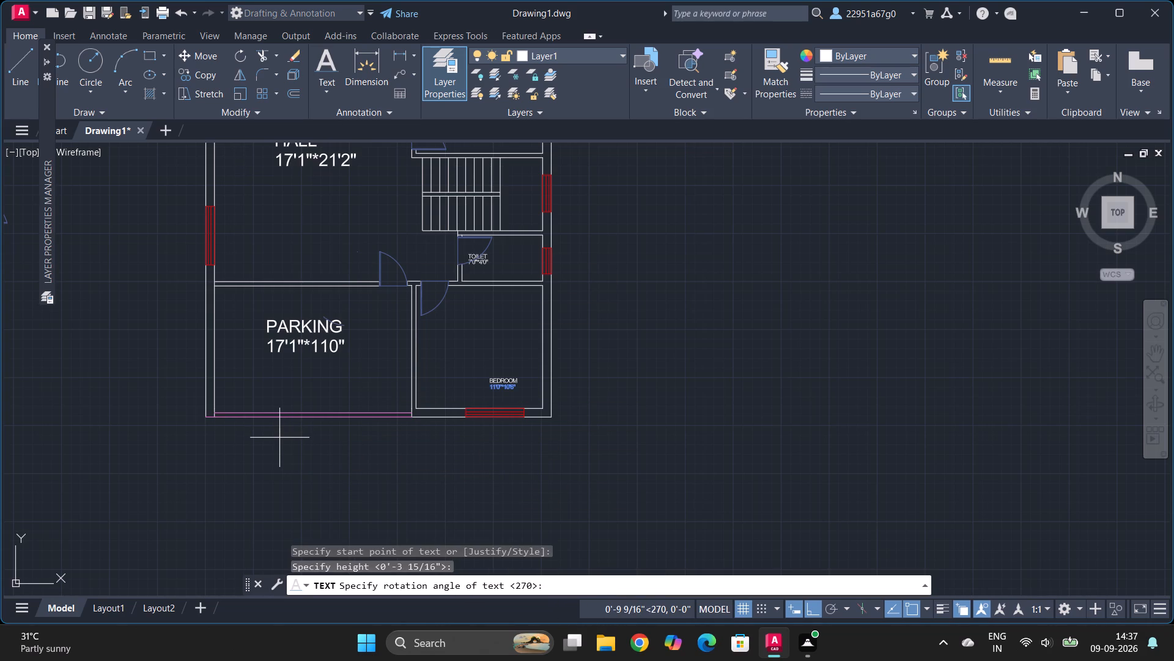
{"action": "type", "text": "entry"}
{"action": "key", "text": "BackSpace"}
{"action": "key", "text": "BackSpace"}
{"action": "key", "text": "BackSpace"}
{"action": "key", "text": "BackSpace"}
{"action": "key", "text": "BackSpace"}
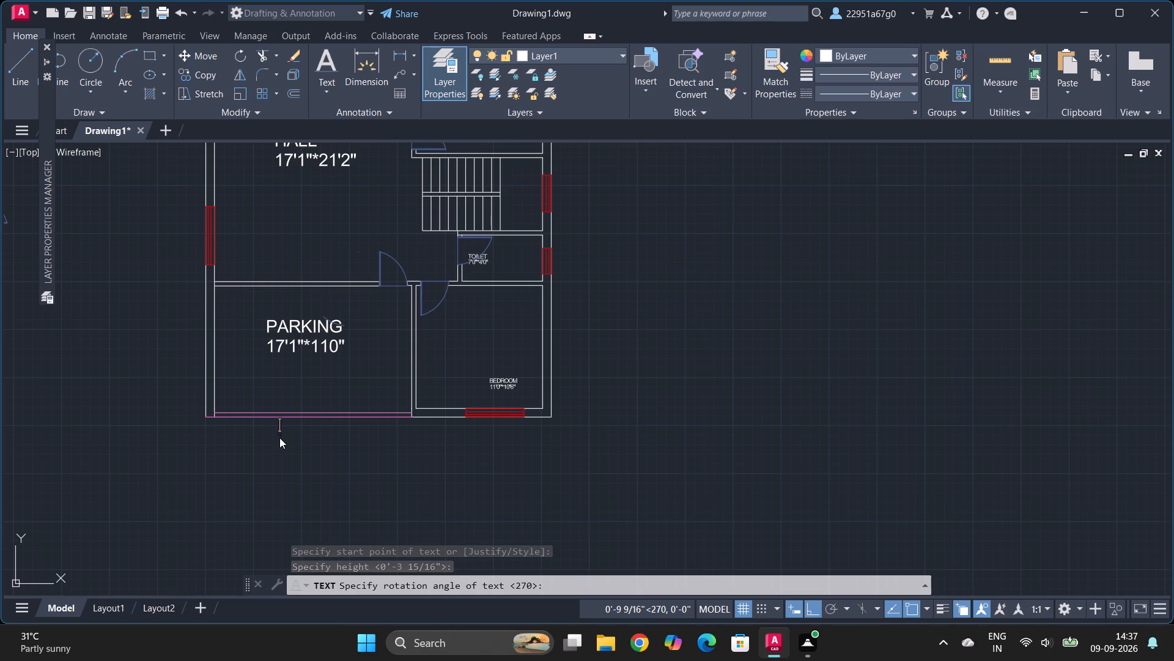
{"action": "type", "text": "EN"}
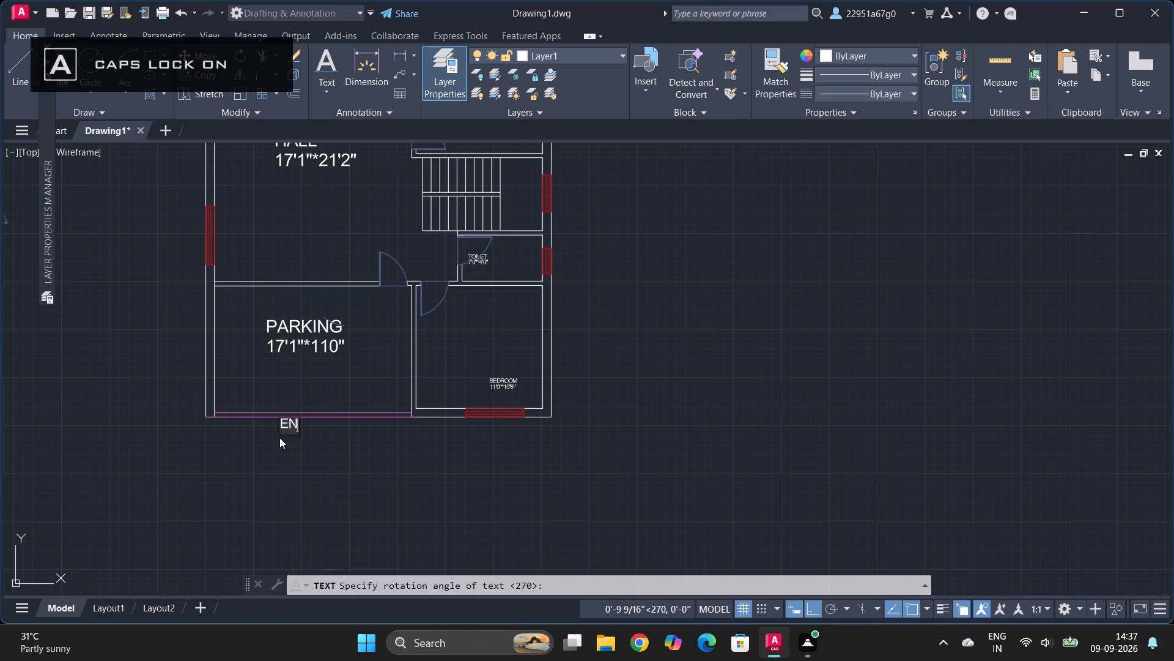
{"action": "key", "text": "BackSpace"}
{"action": "key", "text": "BackSpace"}
{"action": "key", "text": "BackSpace"}
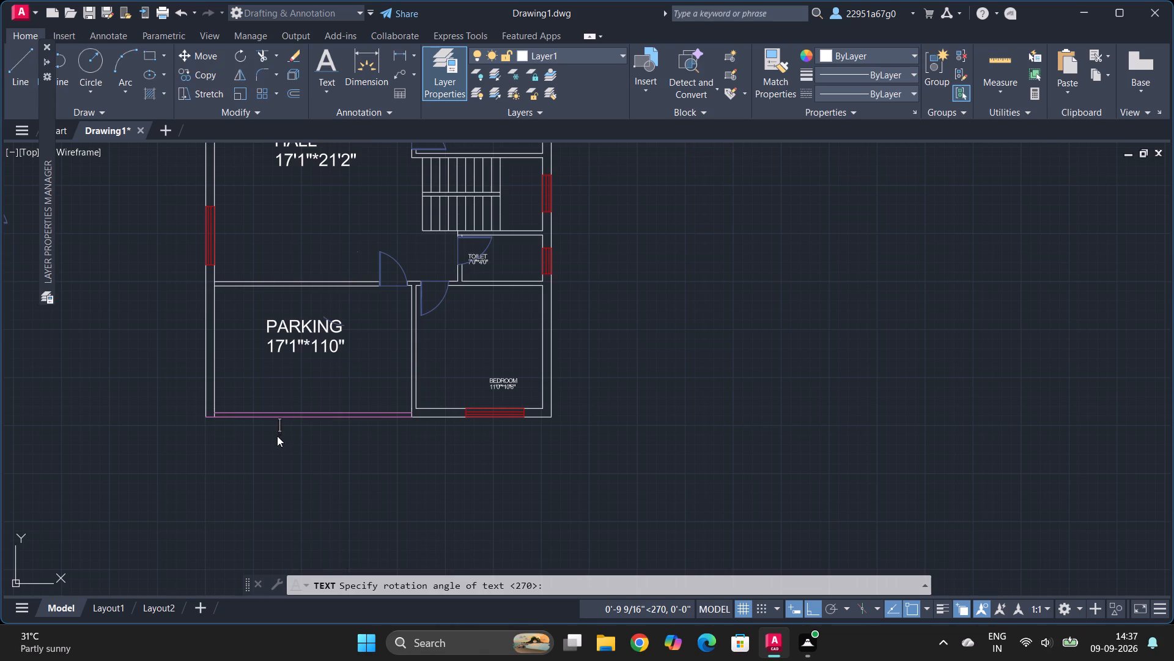
{"action": "left_click", "coordinate": [278, 435]}
{"action": "type", "text": "ENTRY"}
{"action": "left_click", "coordinate": [377, 517]}
{"action": "key", "text": "Escape"}
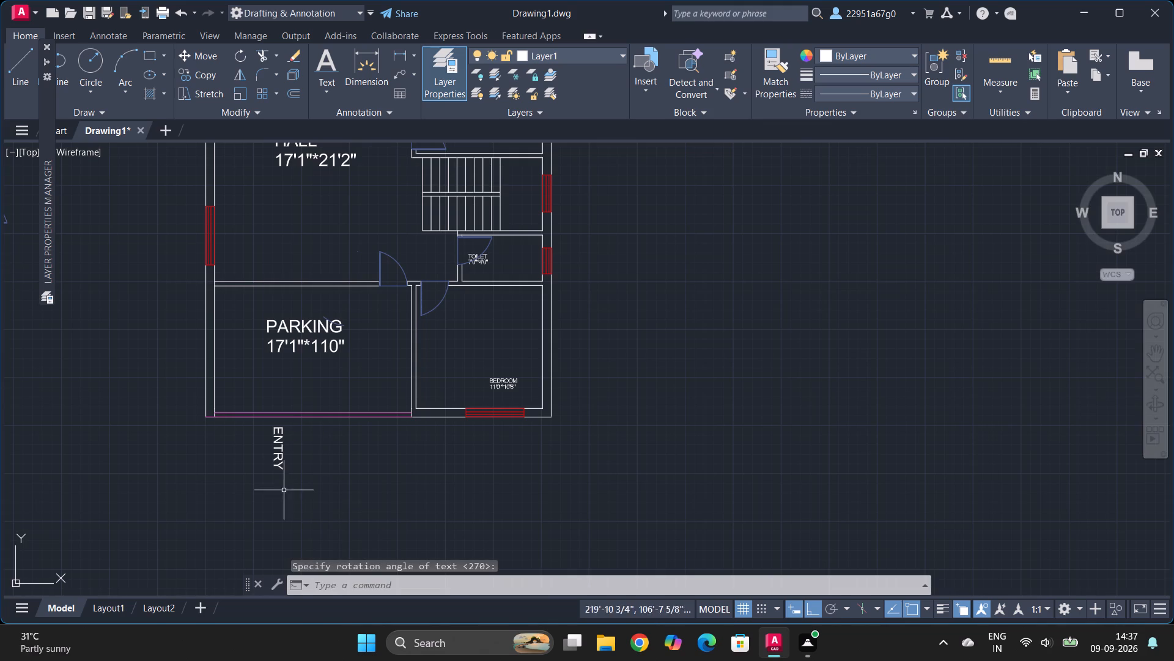
Rotate the ENTRY text about its start point so it reads horizontally along the parking entrance line.
{"action": "left_click", "coordinate": [273, 456]}
{"action": "type", "text": "RO"}
{"action": "key", "text": "Return"}
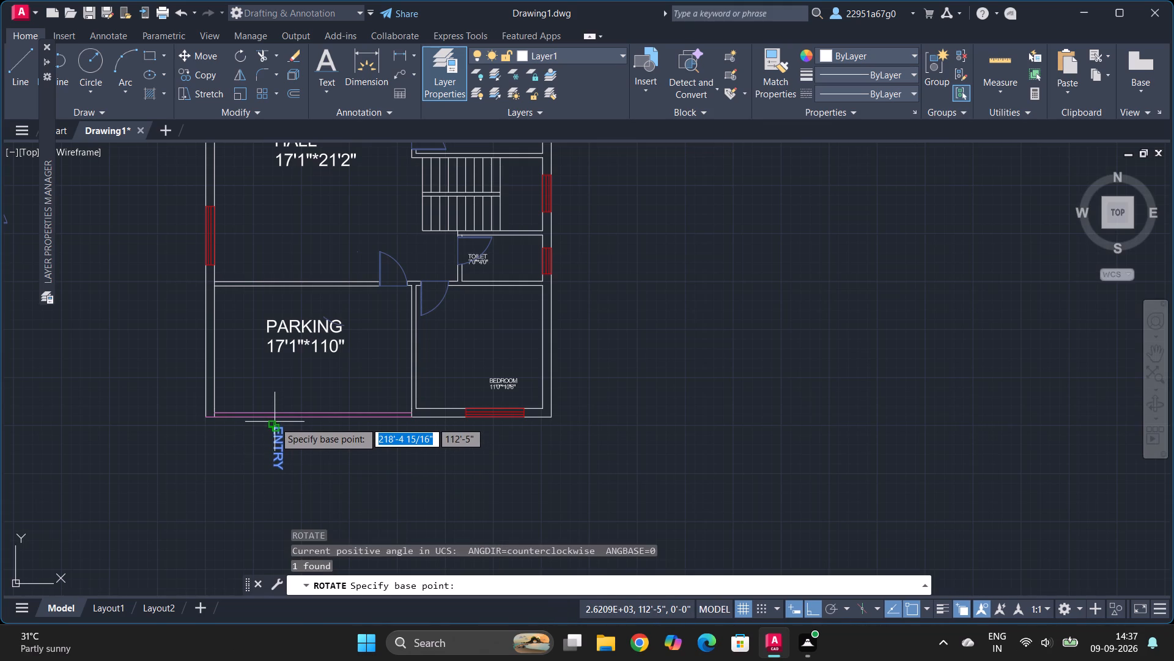
{"action": "left_click", "coordinate": [274, 424]}
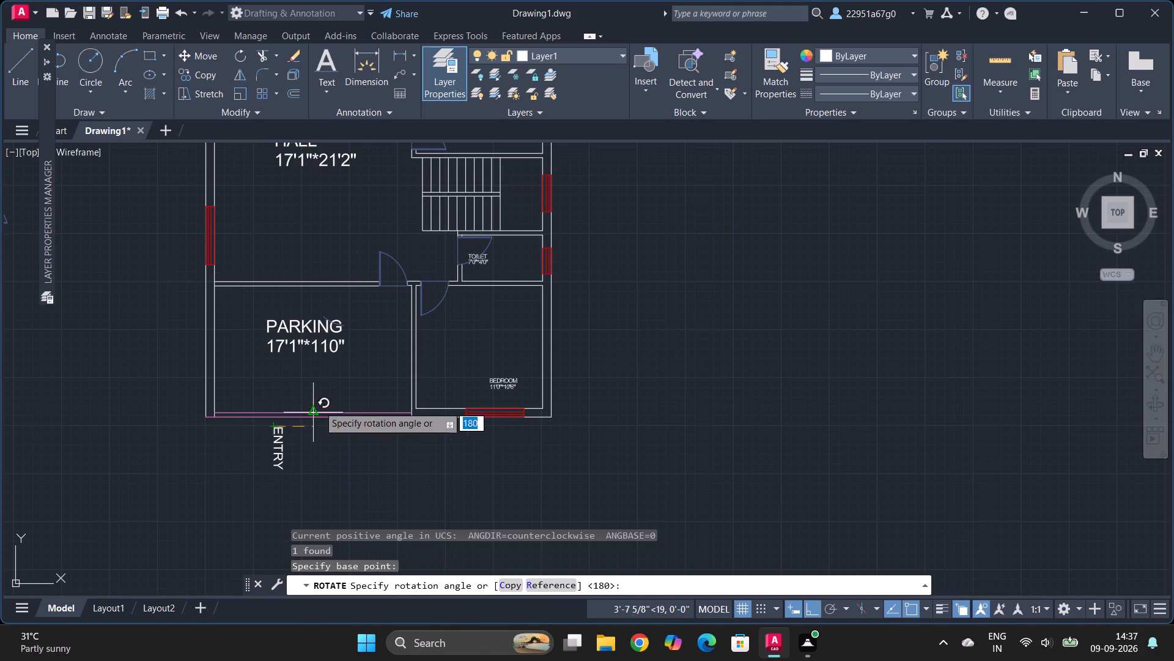
{"action": "left_click", "coordinate": [308, 346]}
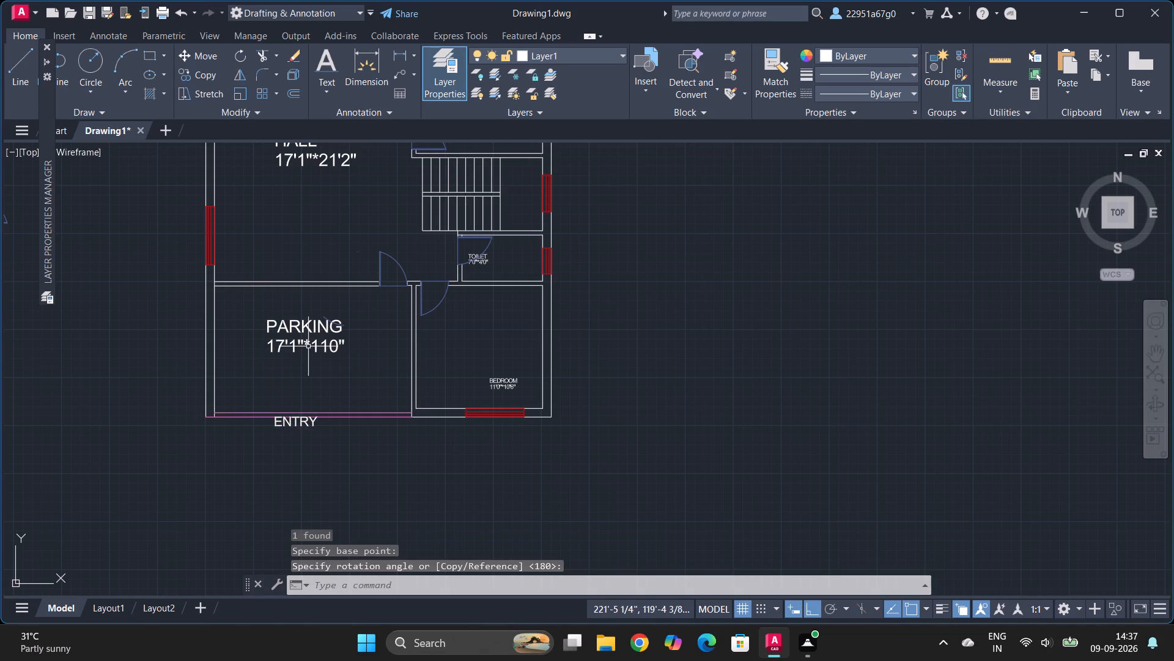
{"action": "key", "text": "Escape"}
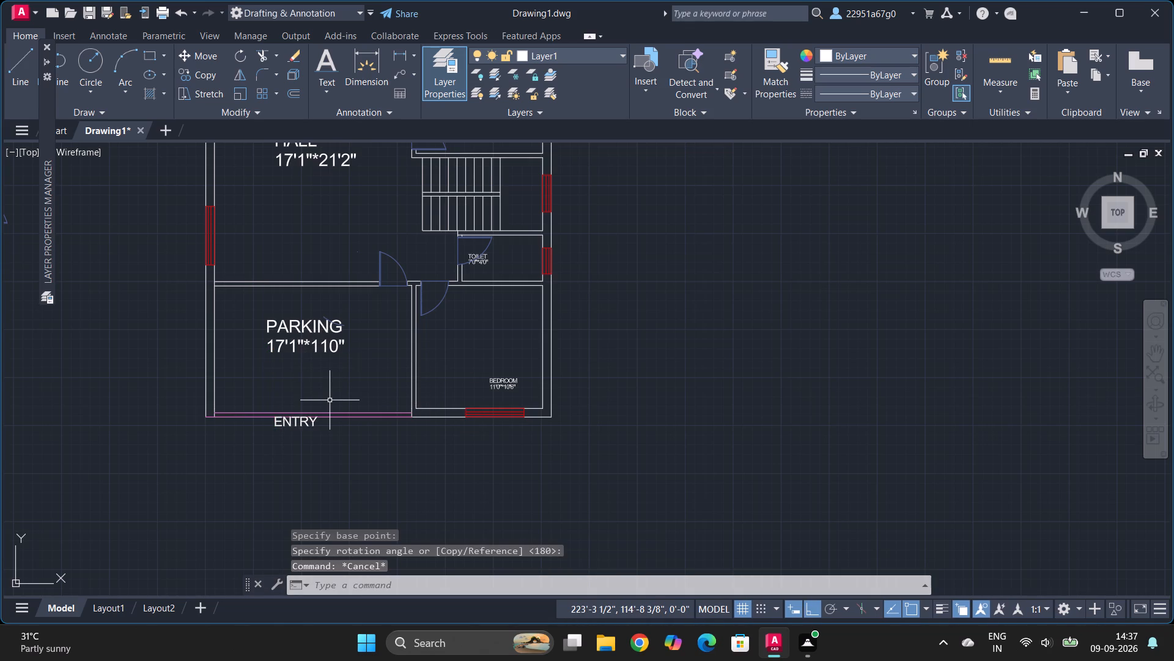
Start a hatch for the plan's walls with the Solid pattern and index colour 143.
{"action": "scroll", "coordinate": [330, 400], "scroll_direction": "down", "scroll_amount": 1, "text": "ctrl"}
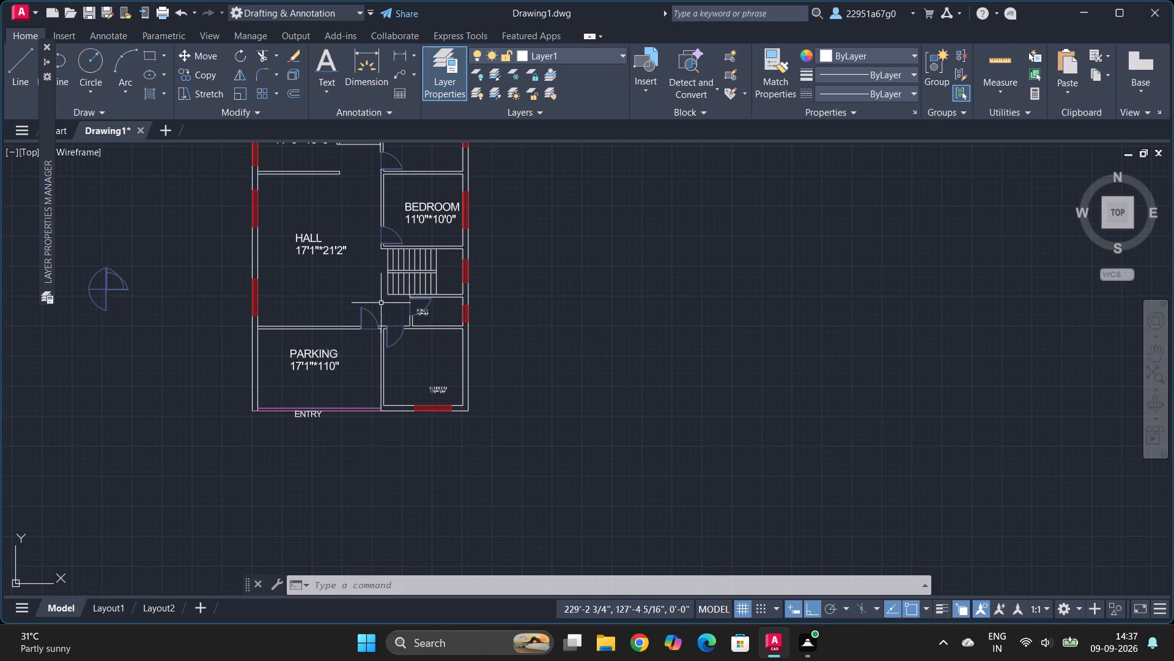
{"action": "scroll", "coordinate": [561, 362], "scroll_direction": "down", "scroll_amount": 1, "text": "ctrl"}
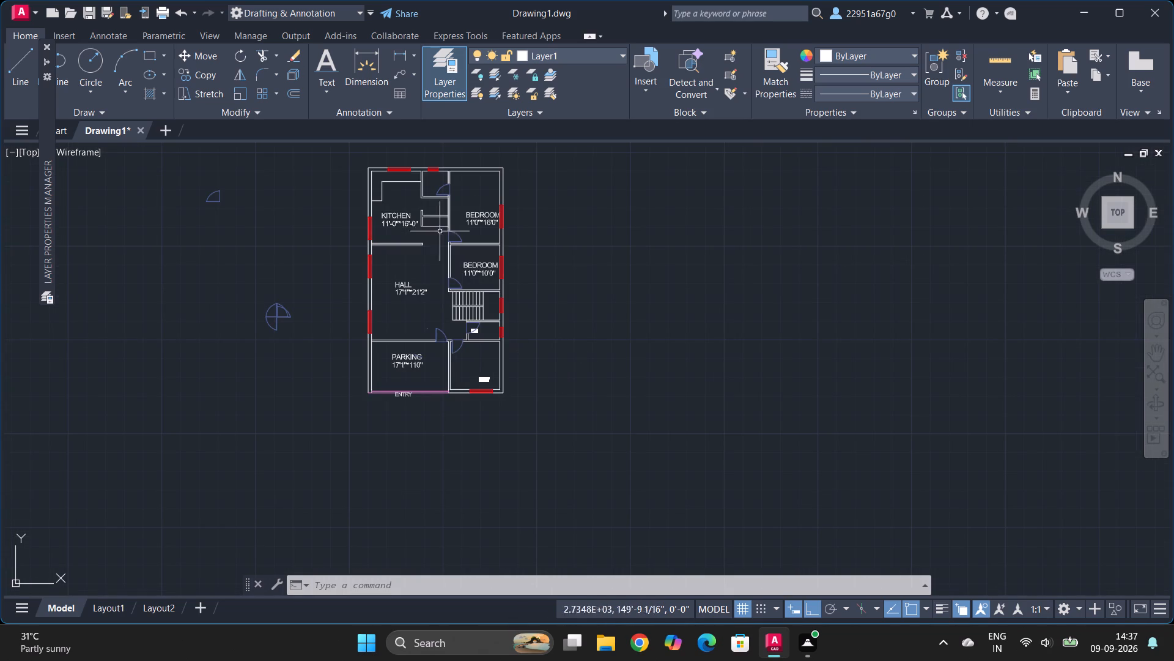
{"action": "scroll", "coordinate": [402, 198], "scroll_direction": "up", "scroll_amount": 3, "text": "ctrl"}
{"action": "scroll", "coordinate": [408, 262], "scroll_direction": "down", "scroll_amount": 2, "text": "ctrl"}
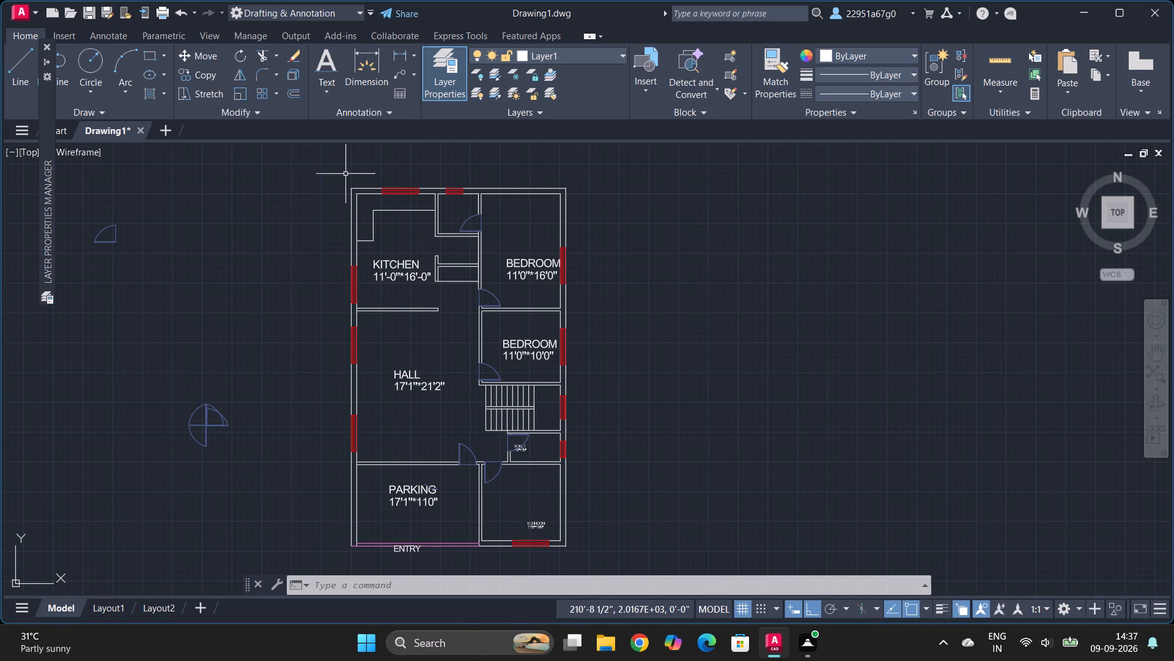
{"action": "type", "text": "HA"}
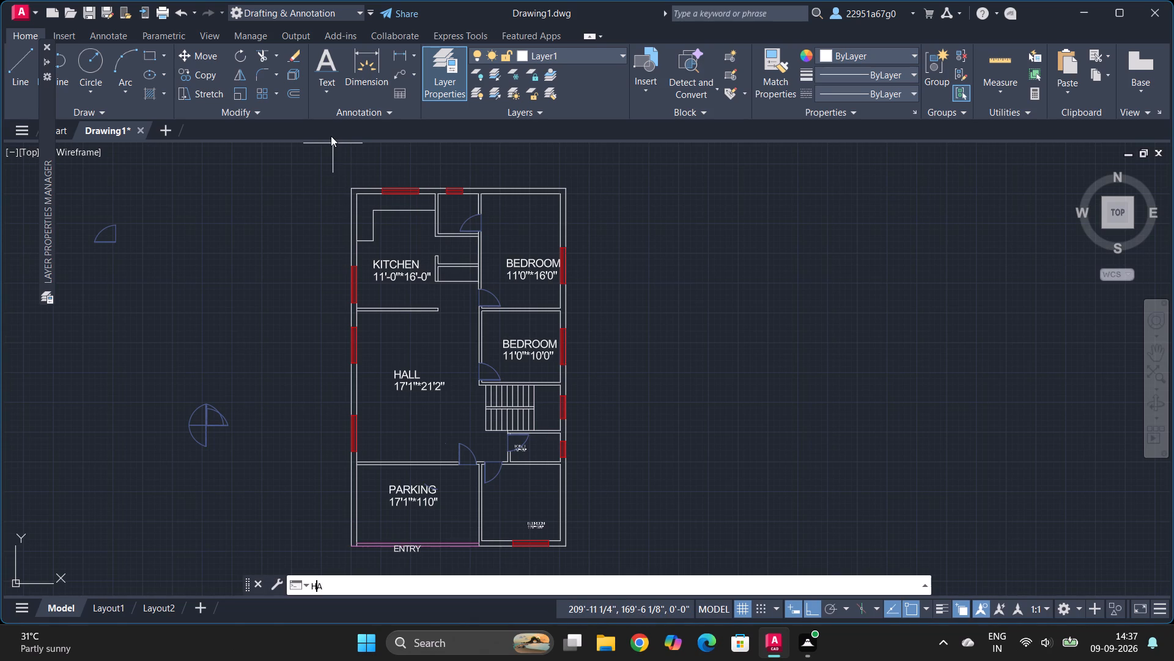
{"action": "key", "text": "Return"}
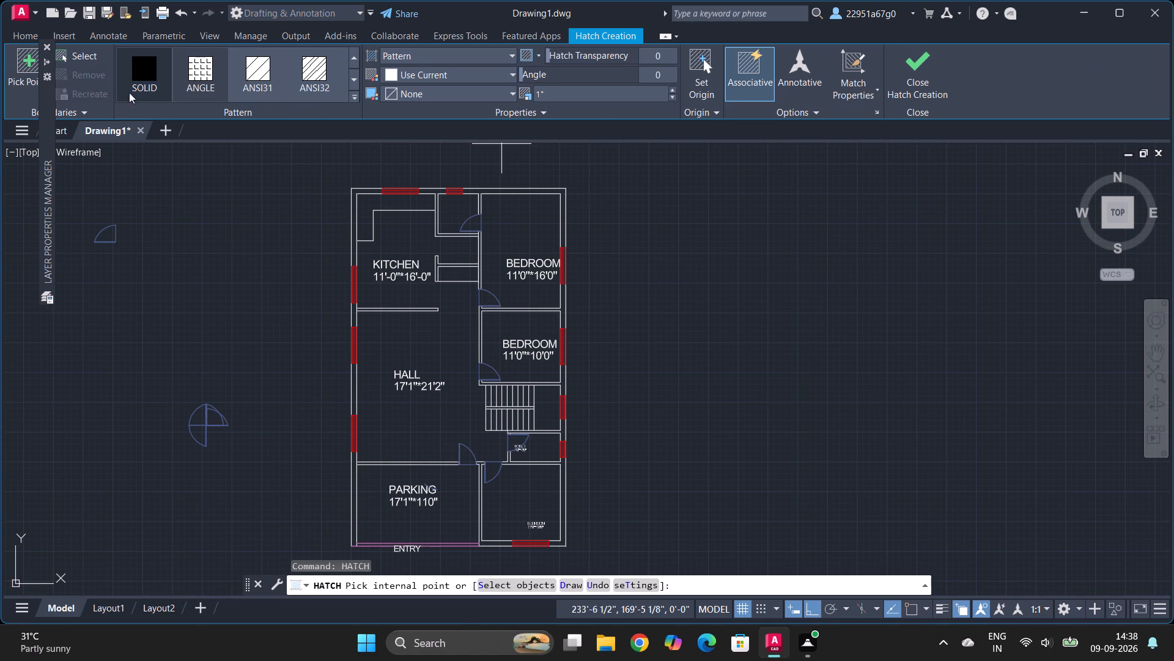
{"action": "left_click", "coordinate": [144, 78]}
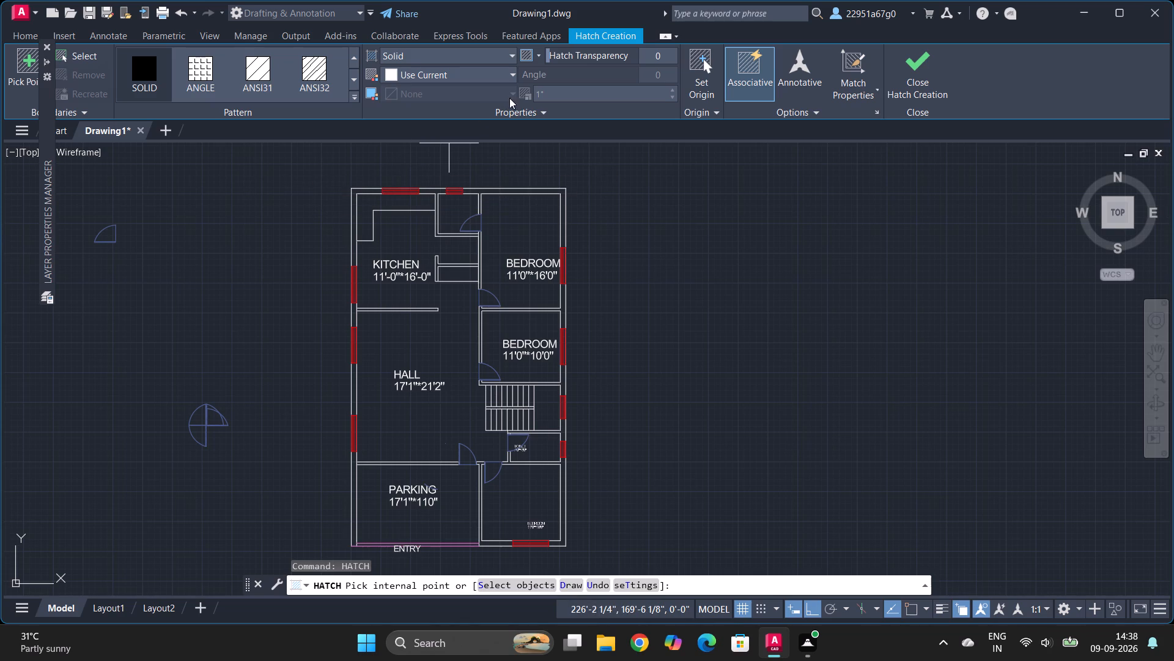
{"action": "left_click", "coordinate": [509, 56]}
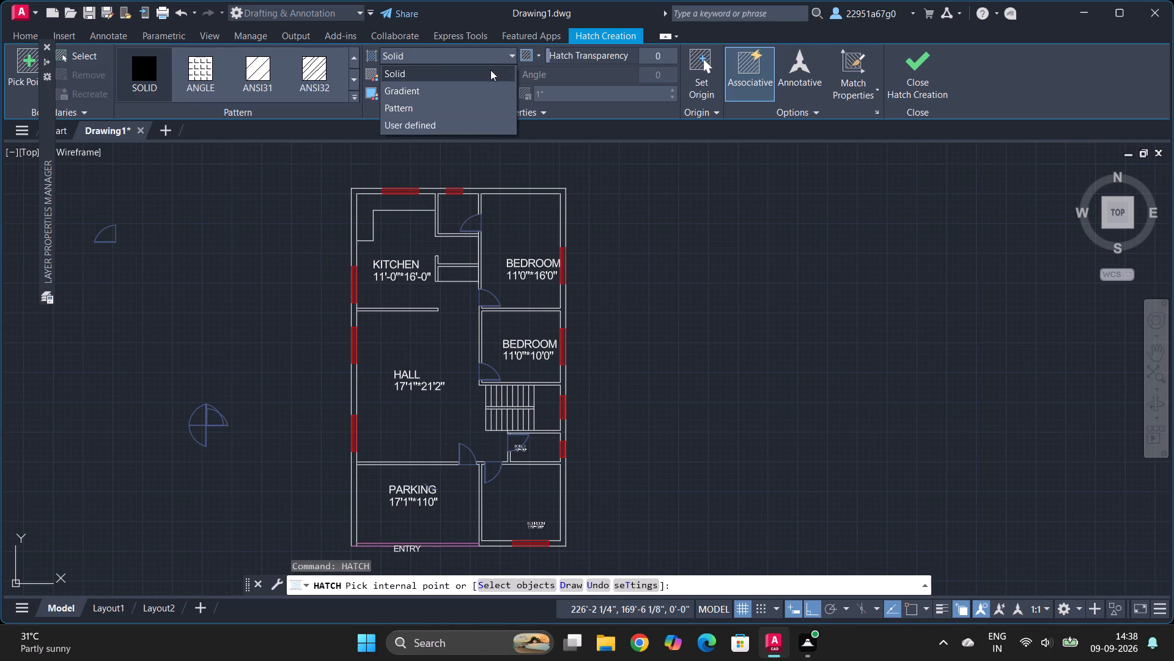
{"action": "left_click", "coordinate": [490, 70]}
{"action": "left_click", "coordinate": [516, 76]}
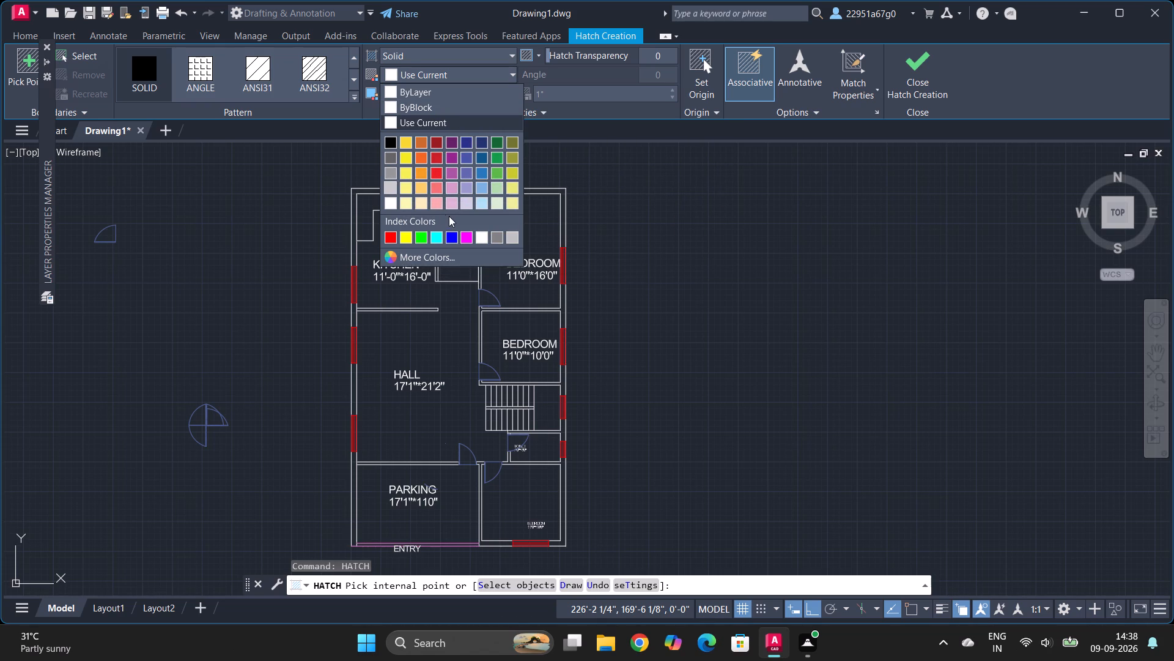
{"action": "left_click", "coordinate": [429, 258]}
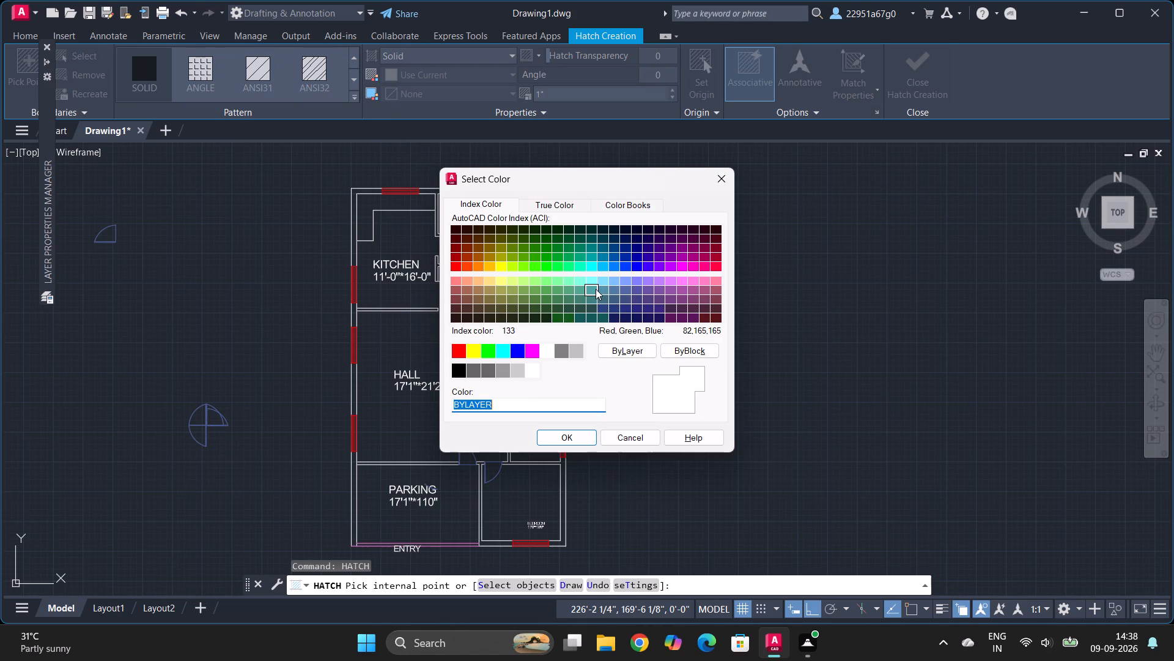
{"action": "left_click", "coordinate": [596, 289]}
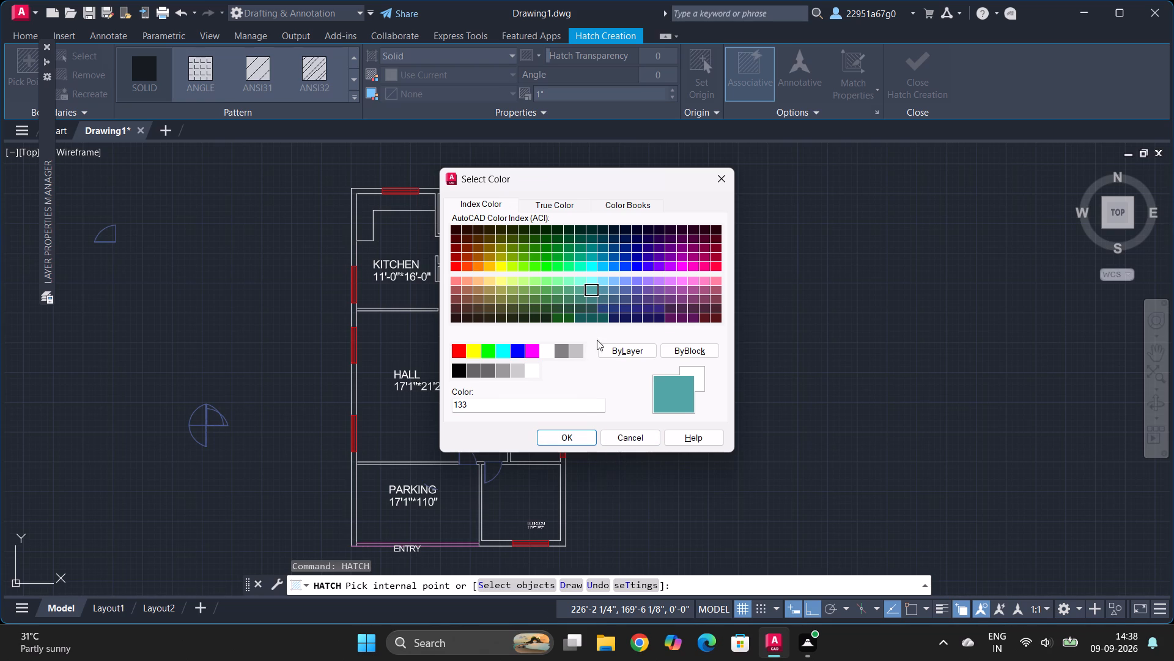
{"action": "left_click", "coordinate": [610, 294]}
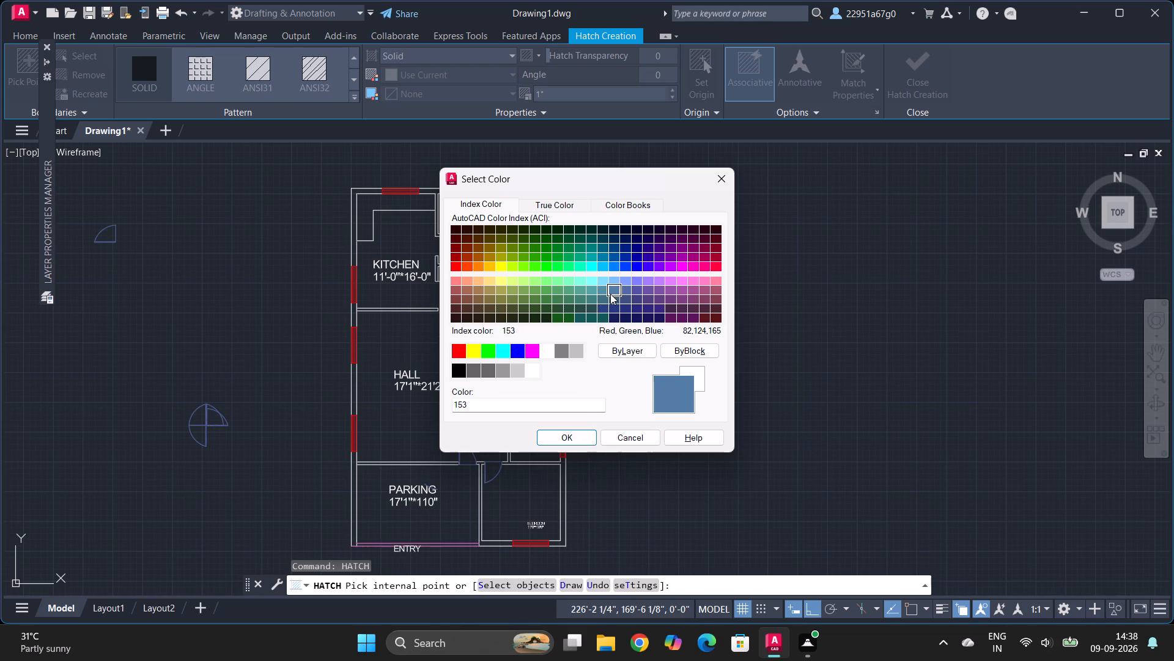
{"action": "left_click", "coordinate": [602, 293]}
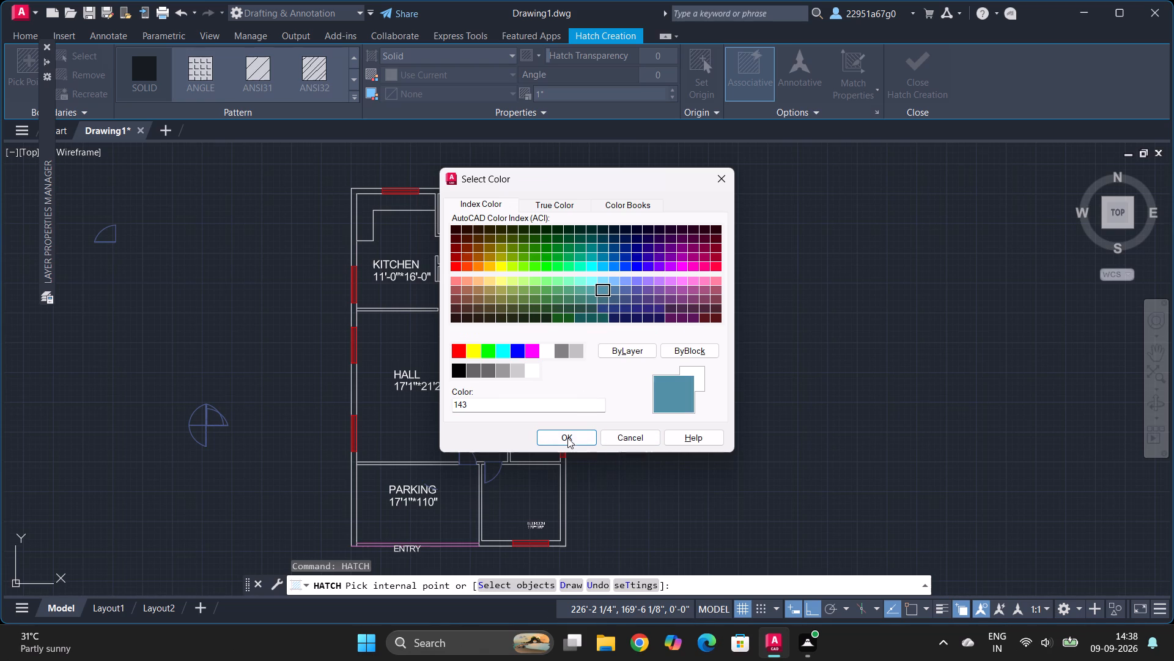
{"action": "left_click", "coordinate": [567, 439]}
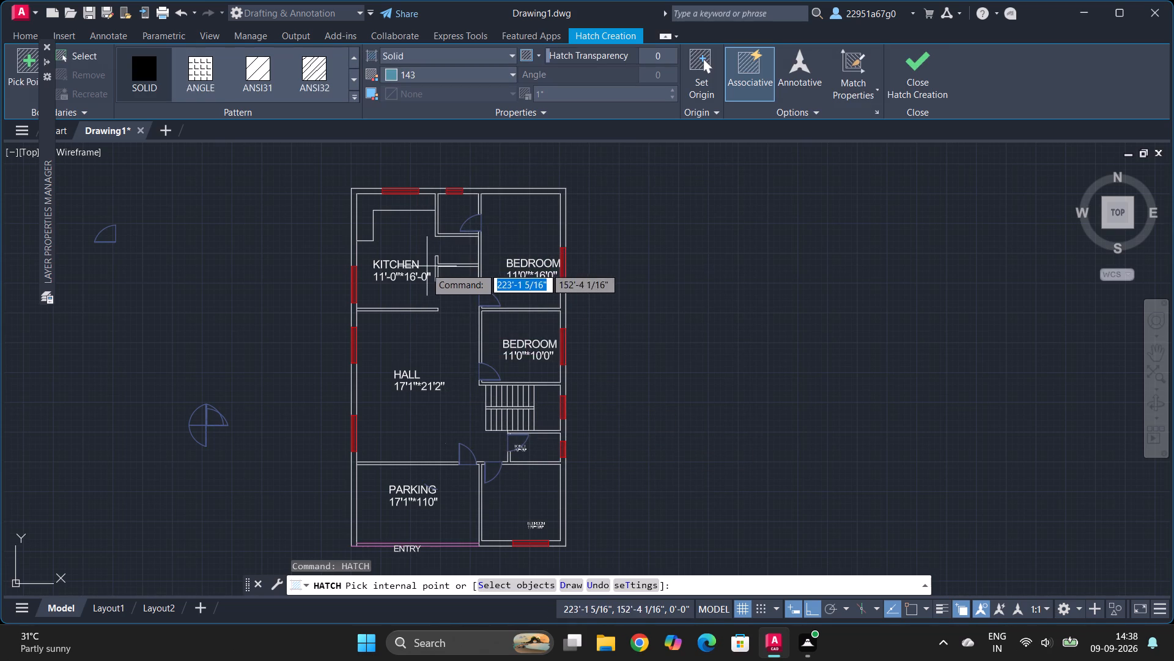
Fill the partitions between the kitchen and the 11'0"*16'0" bedroom, and the top outer wall from the kitchen window to the bedroom corner.
{"action": "scroll", "coordinate": [425, 271], "scroll_direction": "up", "scroll_amount": 2, "text": "ctrl"}
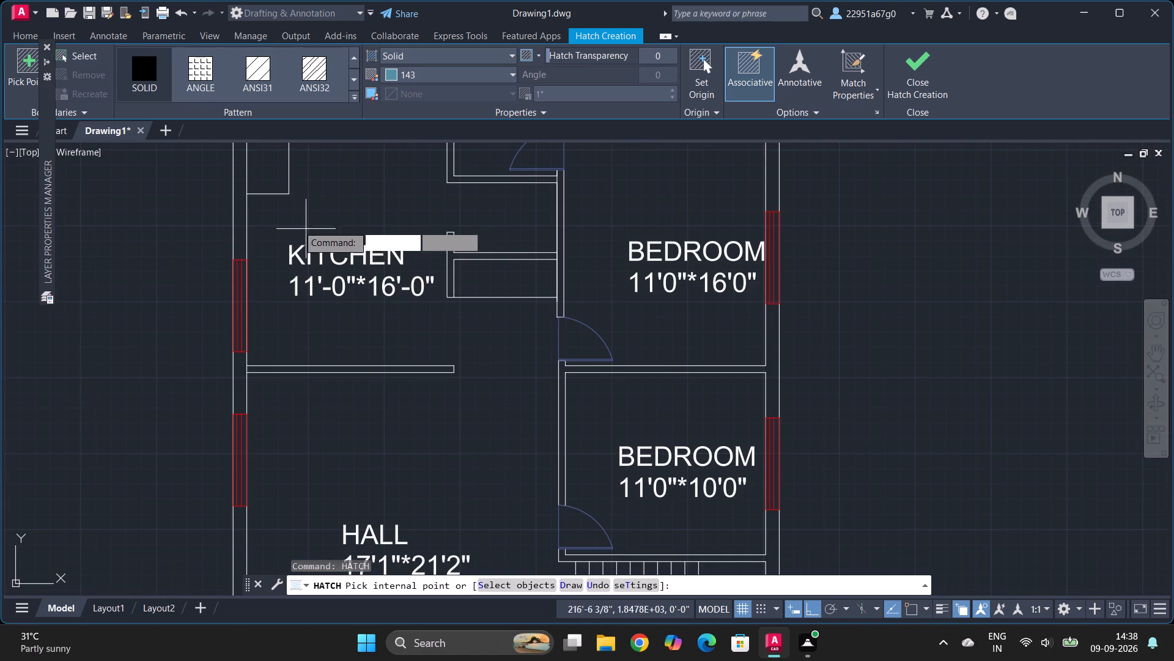
{"action": "left_click", "coordinate": [238, 224]}
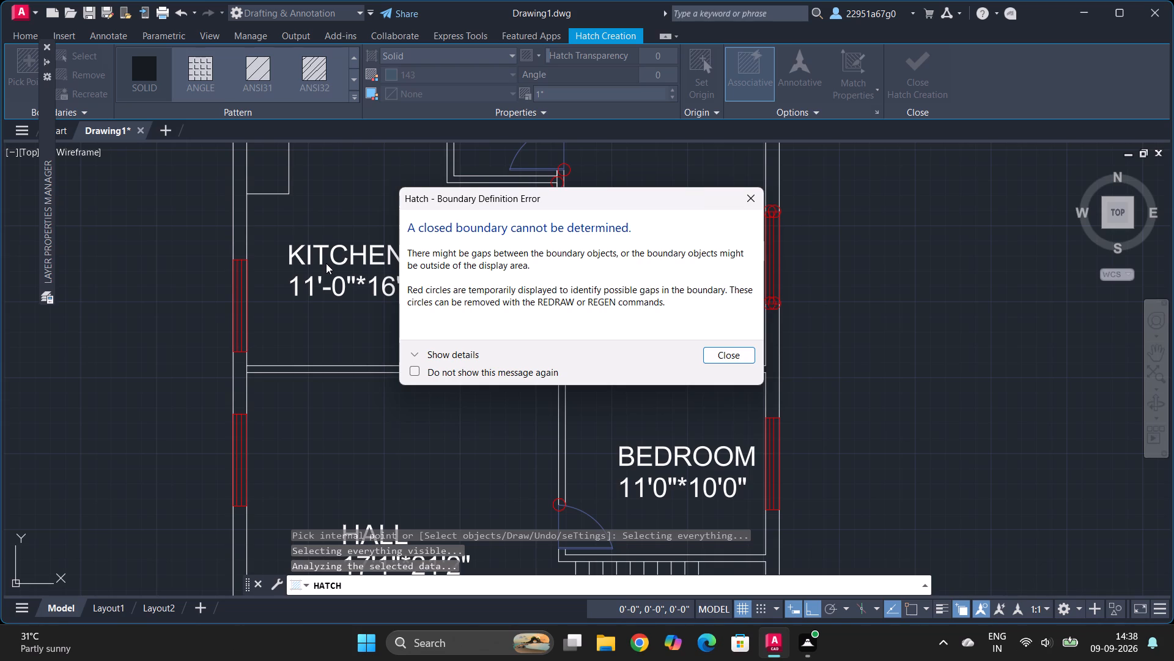
{"action": "left_click", "coordinate": [743, 355]}
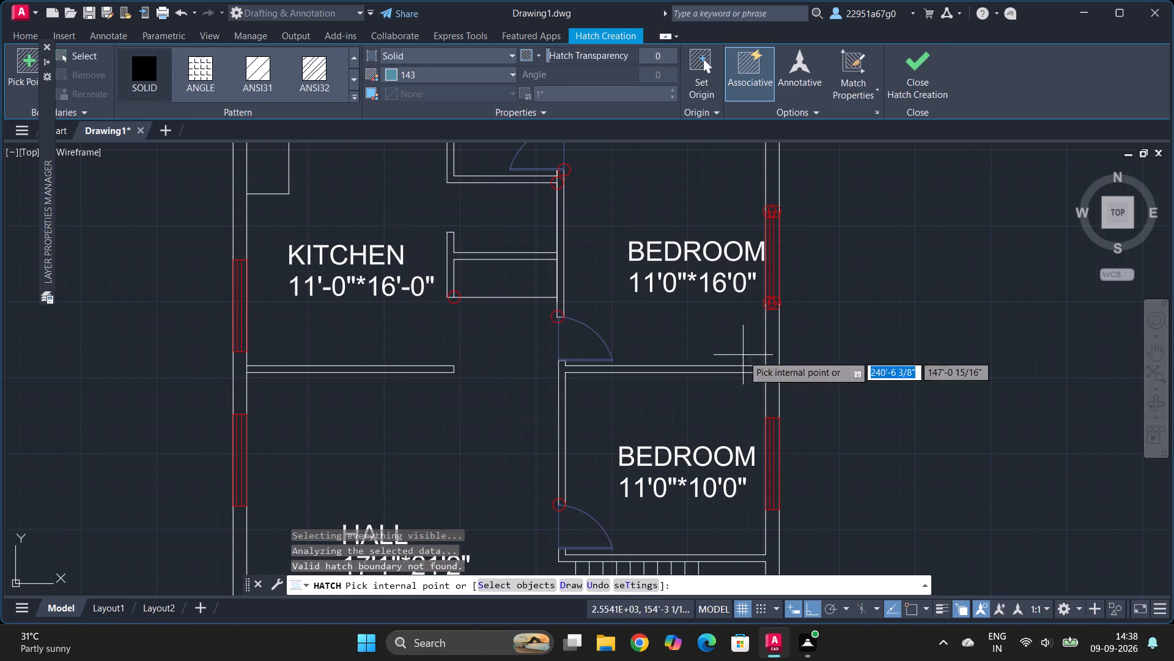
{"action": "left_click", "coordinate": [451, 256]}
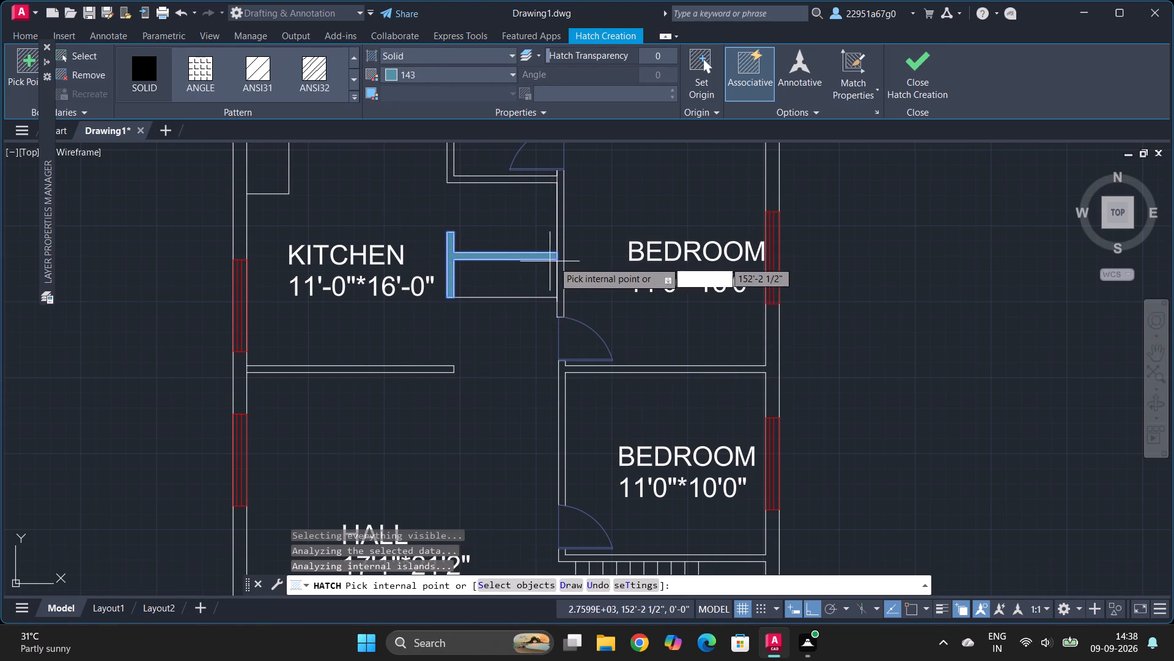
{"action": "left_click", "coordinate": [563, 256]}
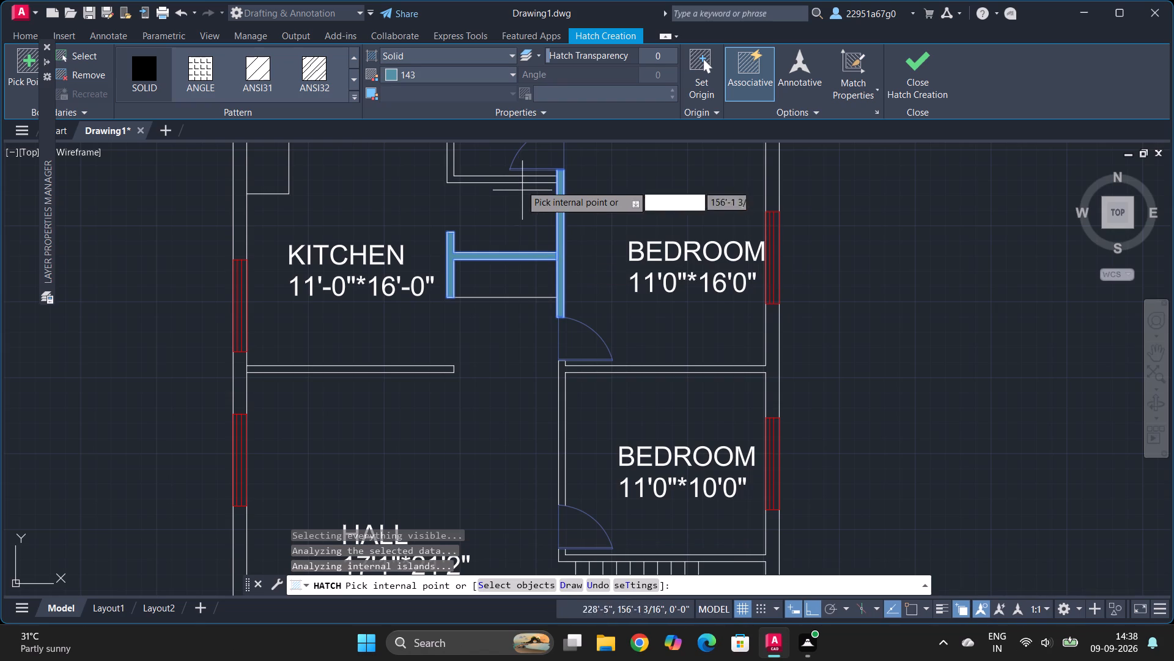
{"action": "scroll", "coordinate": [514, 180], "scroll_direction": "down", "scroll_amount": 3, "text": "ctrl"}
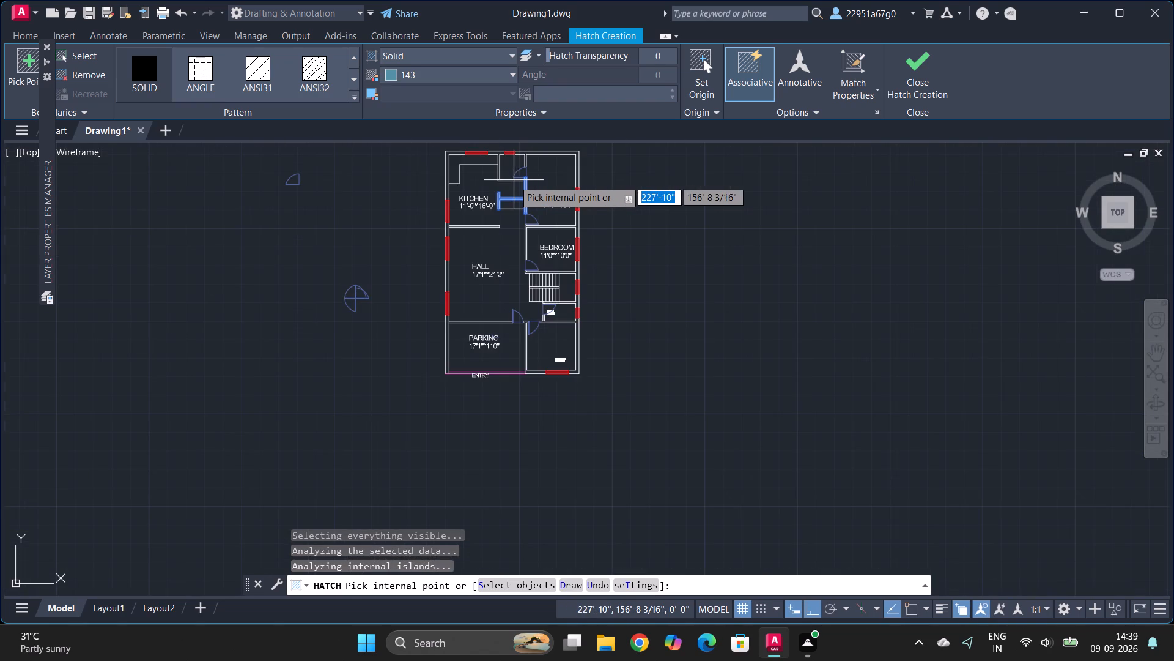
{"action": "left_click", "coordinate": [495, 154]}
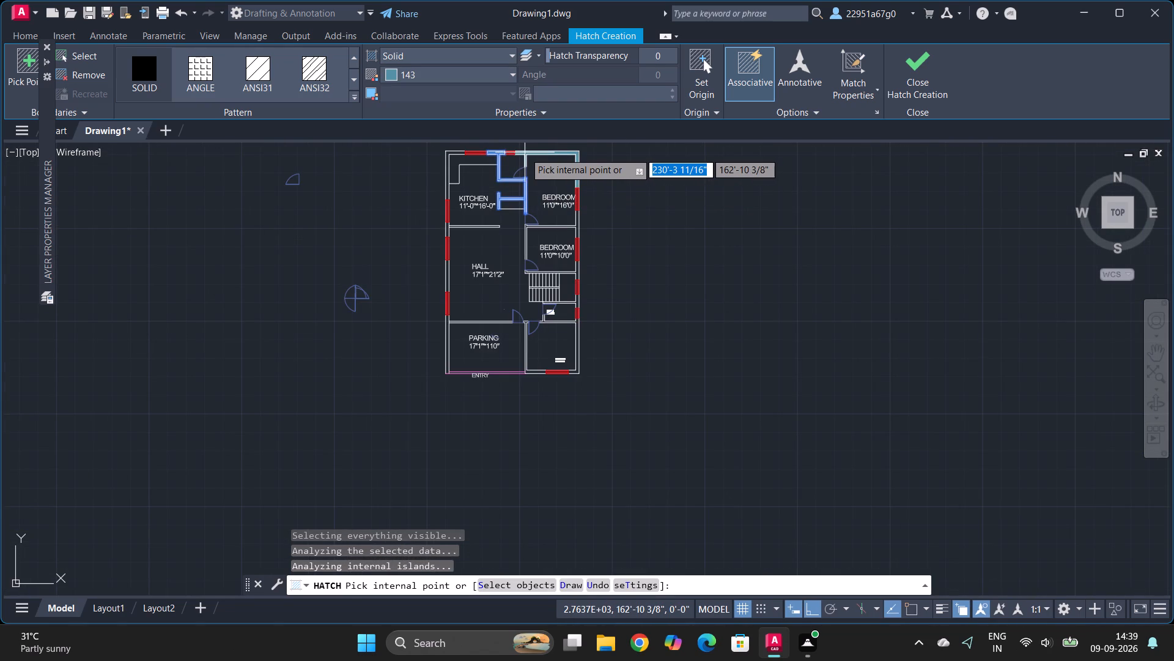
{"action": "left_click", "coordinate": [525, 152]}
Add the outer wall segments beside the bedrooms, staircase and toilet, with their connected partition walls, to the solid hatch.
{"action": "scroll", "coordinate": [596, 222], "scroll_direction": "up", "scroll_amount": 2, "text": "ctrl"}
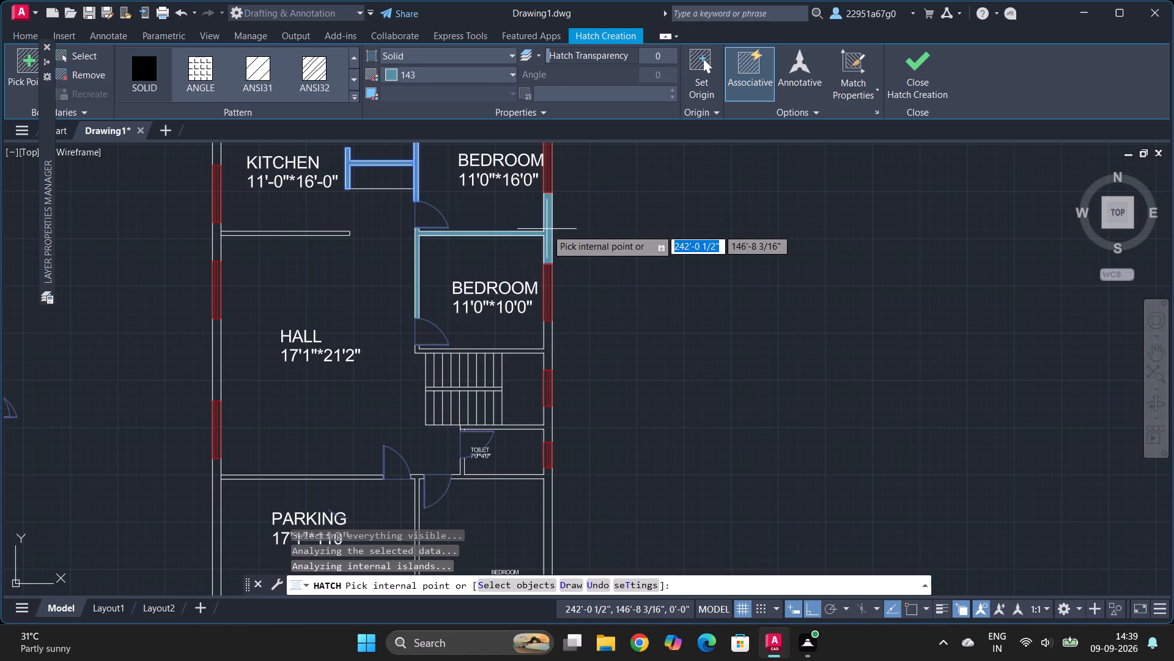
{"action": "left_click", "coordinate": [547, 229]}
{"action": "left_click", "coordinate": [547, 348]}
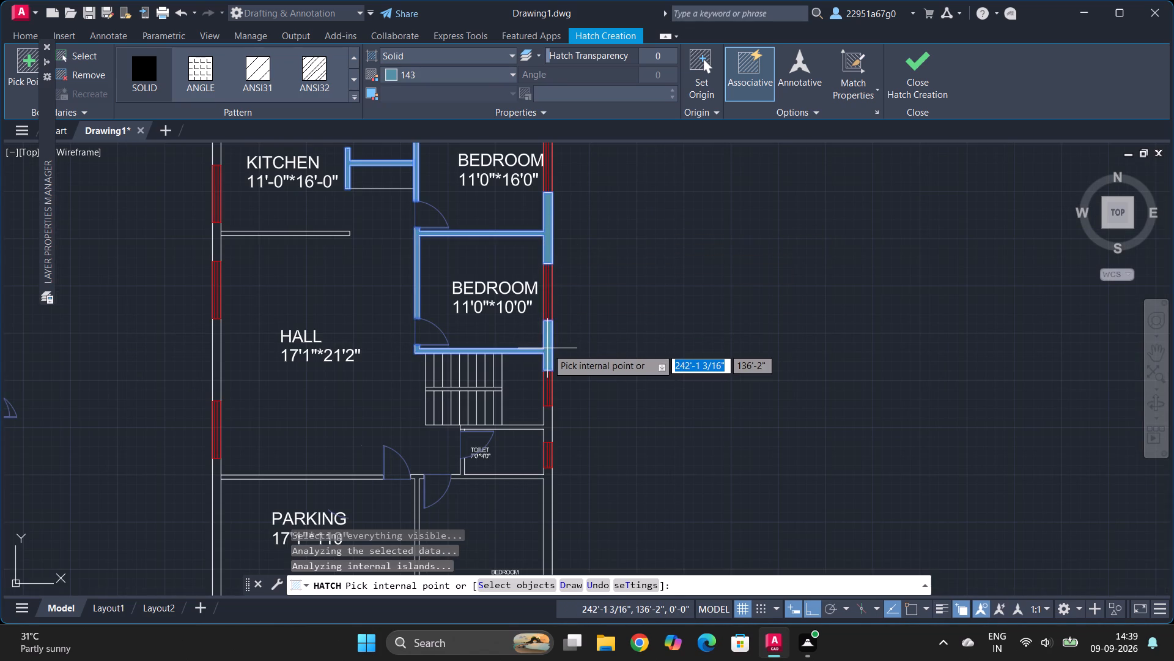
{"action": "left_click", "coordinate": [550, 433]}
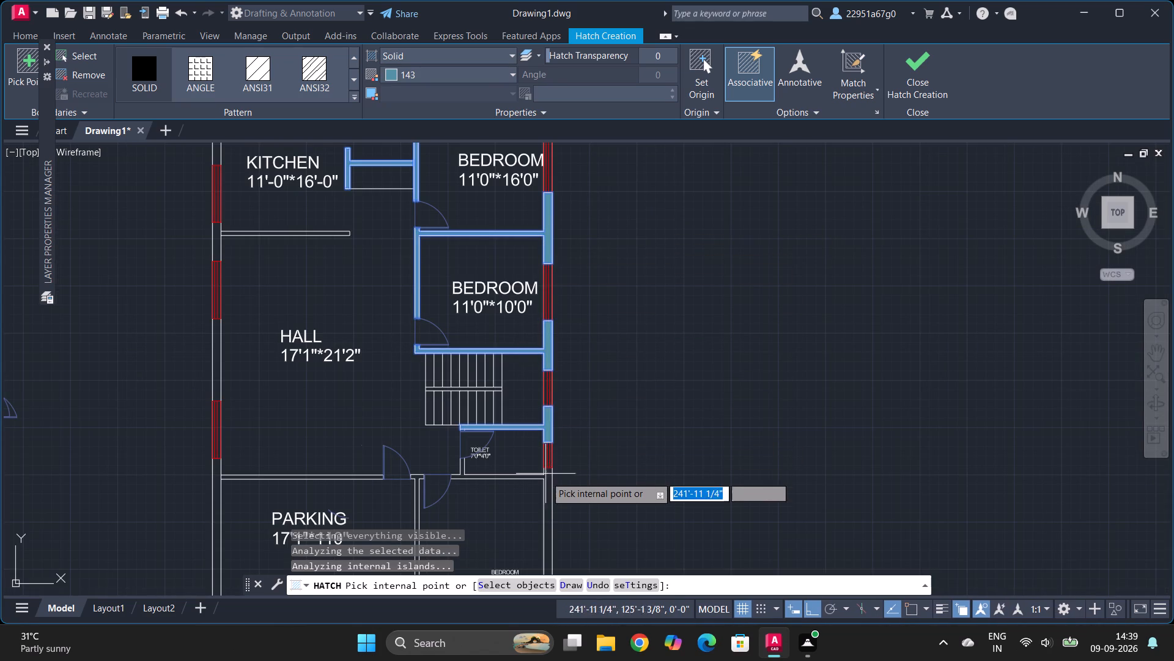
{"action": "left_click", "coordinate": [551, 484]}
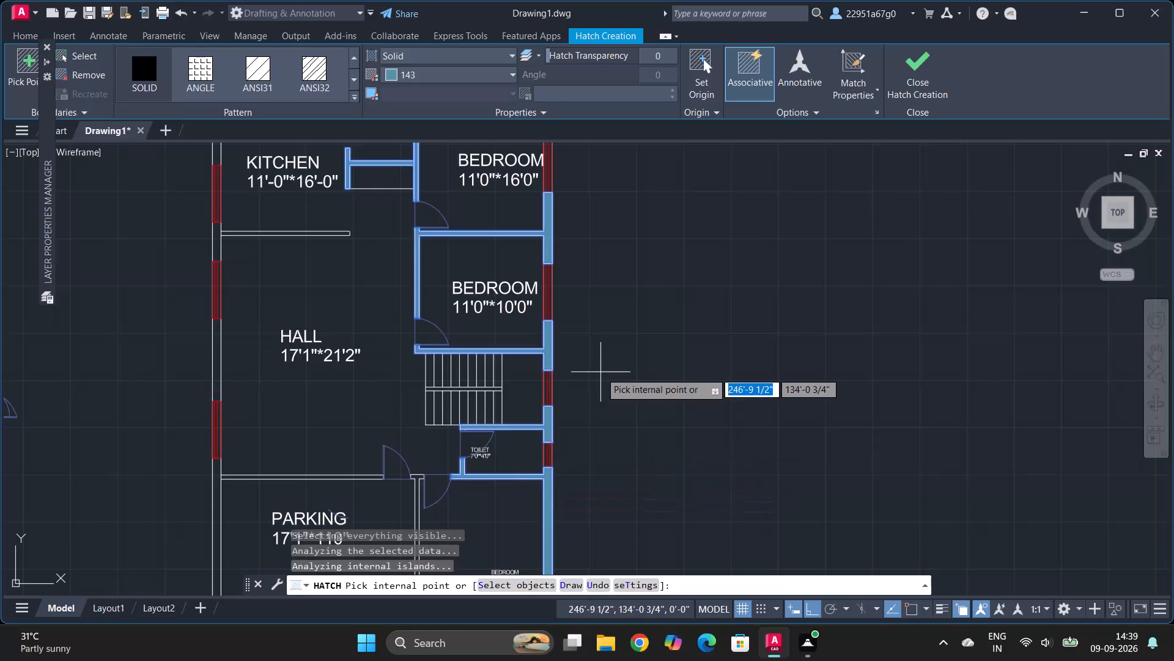
Add the parking–bedroom partition, the parking's outer side wall and the hall–parking wall to the solid hatch.
{"action": "scroll", "coordinate": [600, 372], "scroll_direction": "down", "scroll_amount": 2, "text": "ctrl"}
{"action": "scroll", "coordinate": [522, 452], "scroll_direction": "up", "scroll_amount": 3, "text": "ctrl"}
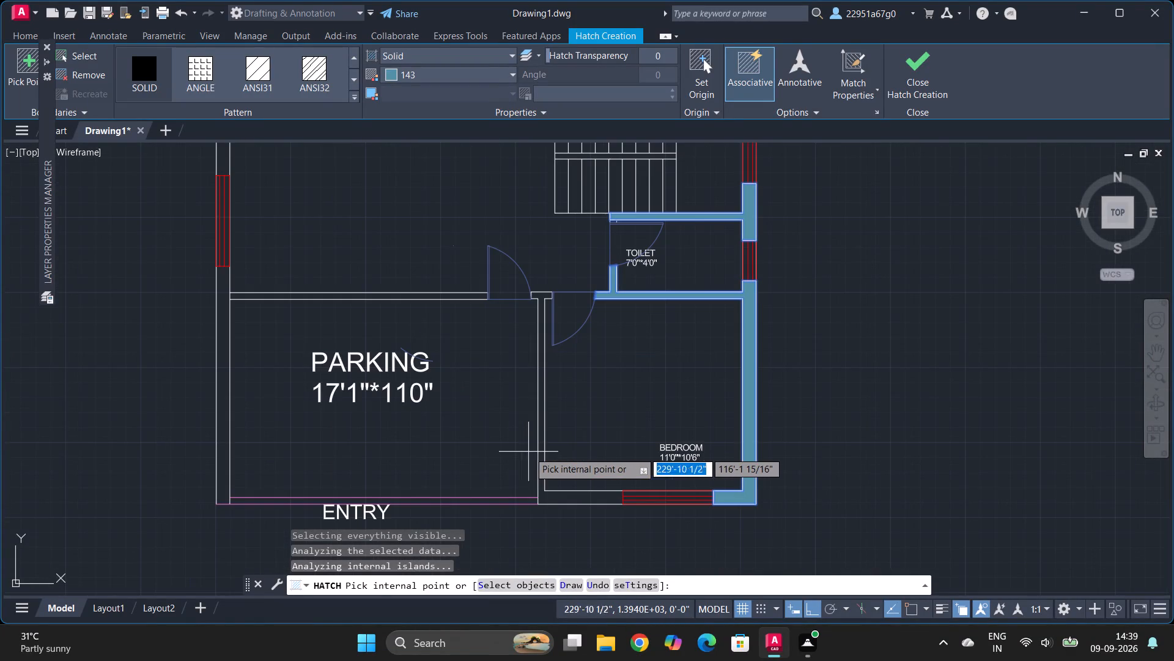
{"action": "left_click", "coordinate": [551, 496]}
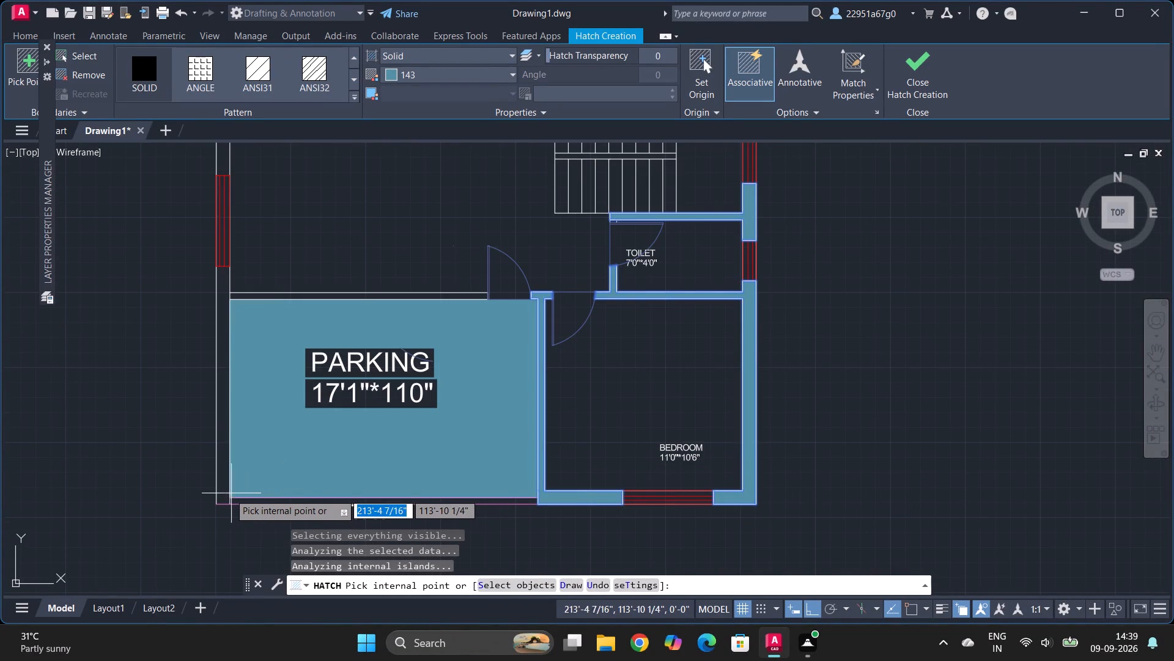
{"action": "left_click", "coordinate": [226, 491]}
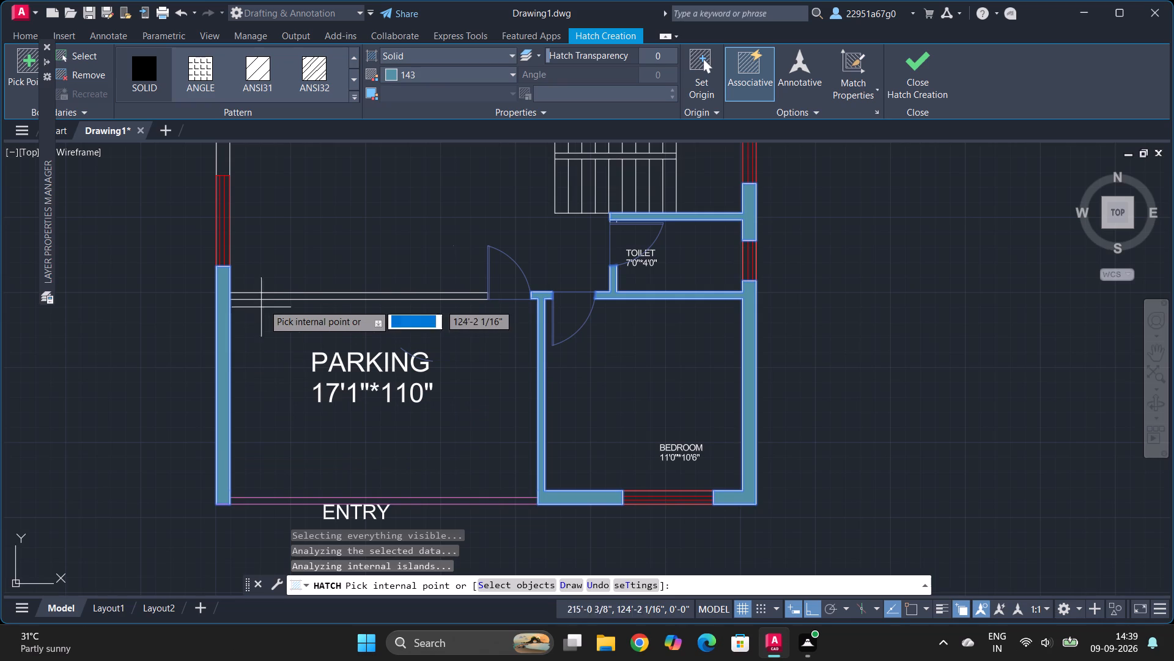
{"action": "left_click", "coordinate": [277, 296]}
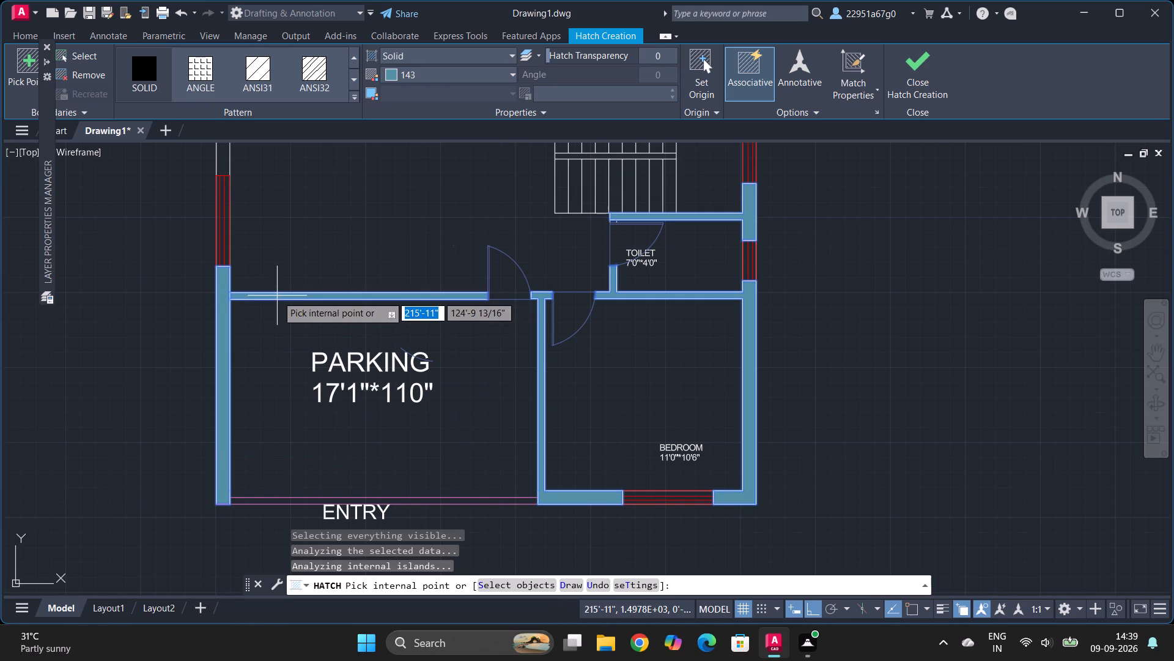
Add the two outer wall segments between the hall and kitchen windows and the kitchen–hall partition to the solid hatch.
{"action": "scroll", "coordinate": [218, 262], "scroll_direction": "down", "scroll_amount": 4, "text": "ctrl"}
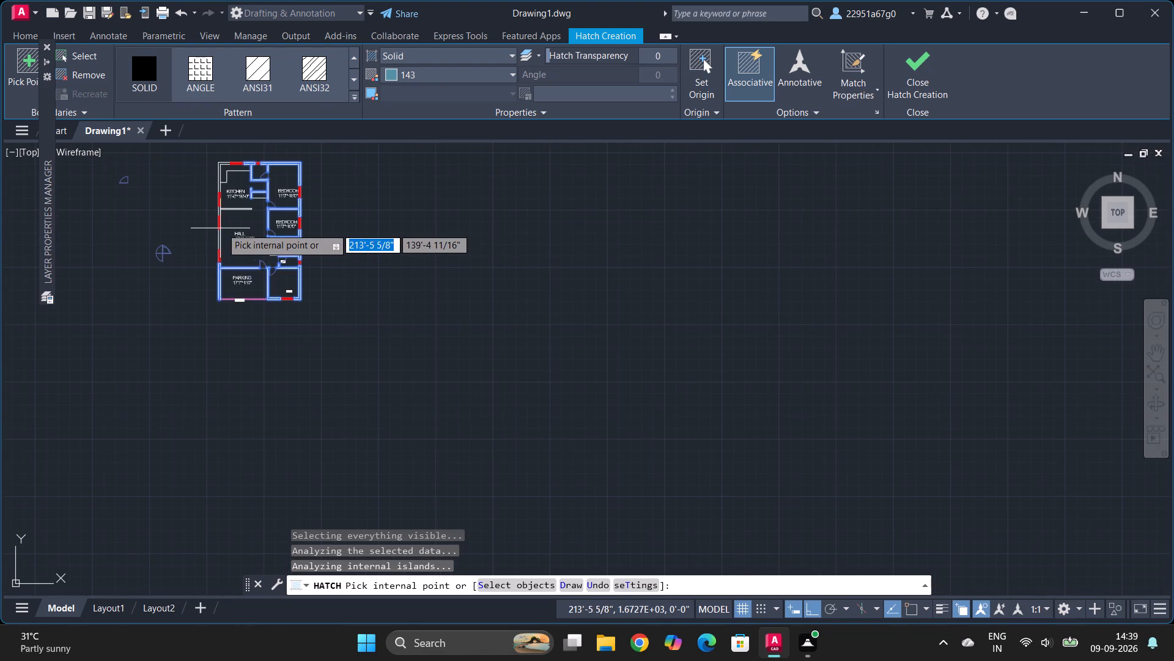
{"action": "scroll", "coordinate": [221, 228], "scroll_direction": "up", "scroll_amount": 2, "text": "ctrl"}
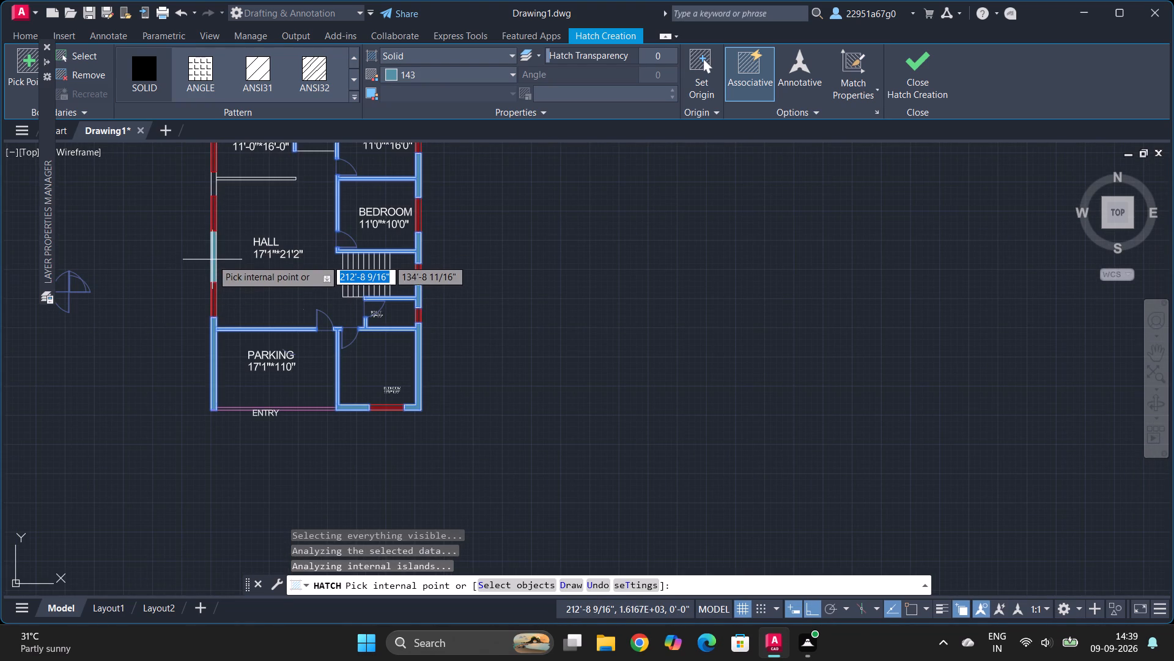
{"action": "left_click", "coordinate": [212, 260]}
{"action": "left_click", "coordinate": [212, 182]}
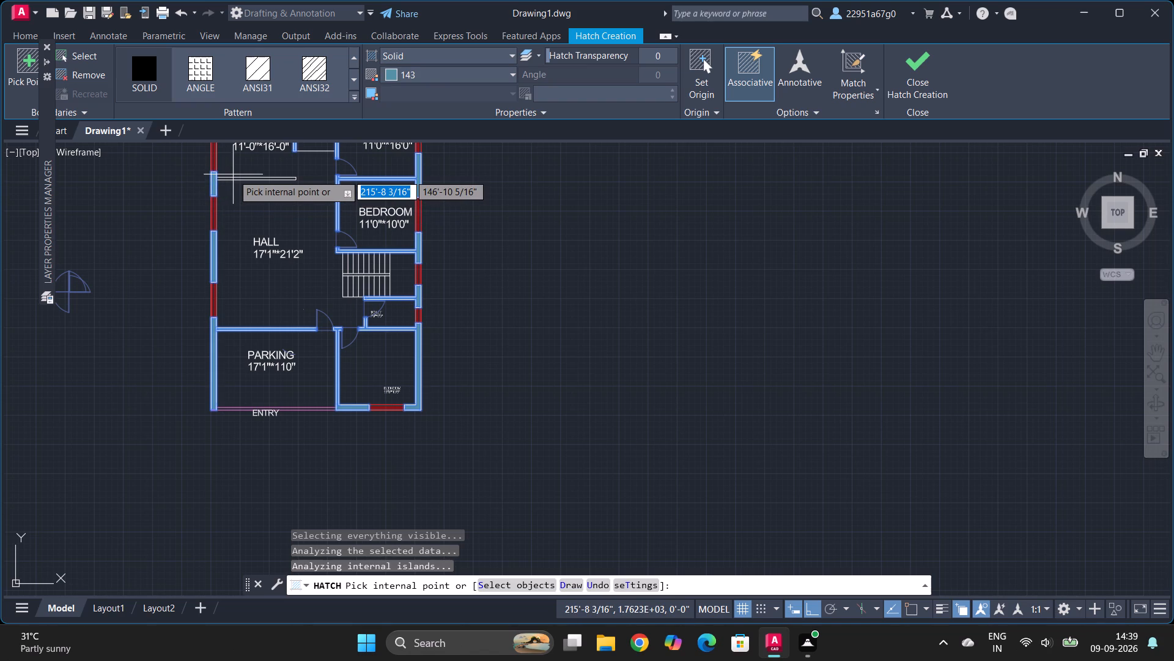
{"action": "scroll", "coordinate": [281, 261], "scroll_direction": "down", "scroll_amount": 5, "text": "ctrl"}
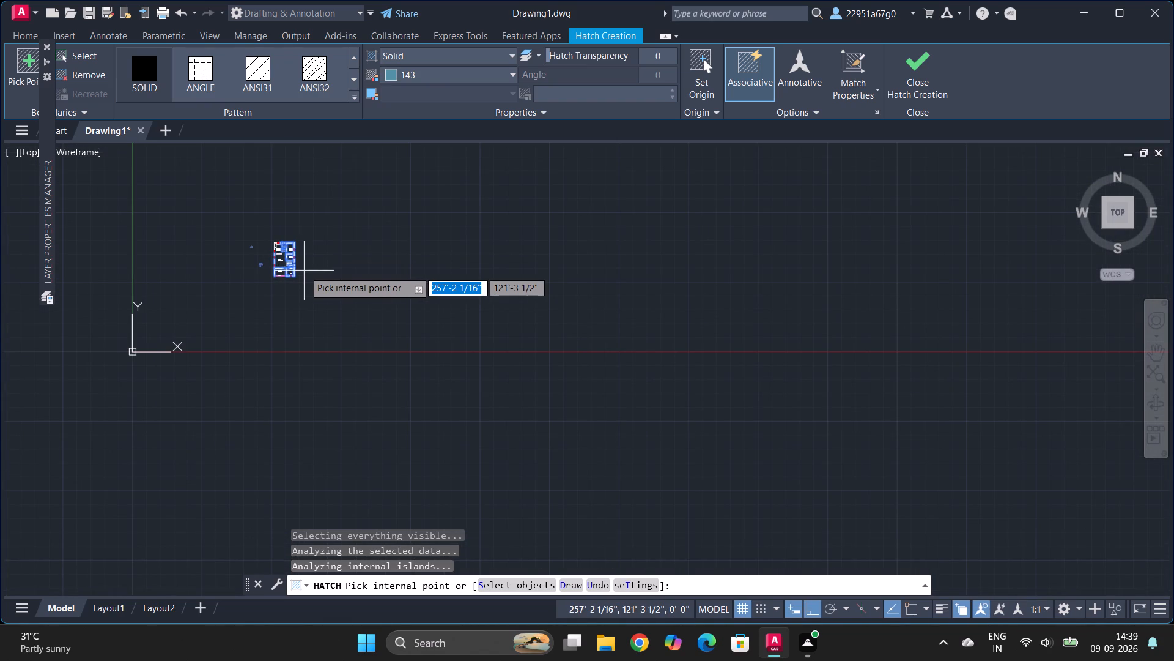
{"action": "scroll", "coordinate": [270, 250], "scroll_direction": "down", "scroll_amount": 1, "text": "ctrl"}
{"action": "scroll", "coordinate": [270, 250], "scroll_direction": "up", "scroll_amount": 2, "text": "ctrl"}
{"action": "scroll", "coordinate": [270, 250], "scroll_direction": "down", "scroll_amount": 1, "text": "ctrl"}
{"action": "scroll", "coordinate": [270, 250], "scroll_direction": "up", "scroll_amount": 4, "text": "ctrl"}
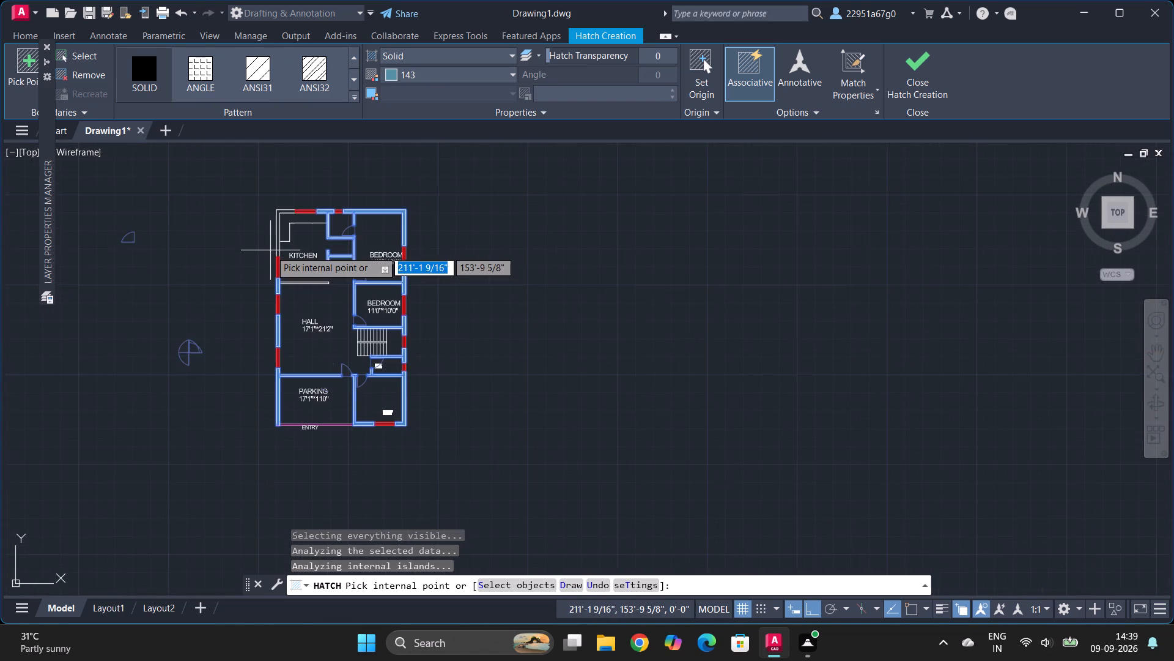
{"action": "scroll", "coordinate": [270, 250], "scroll_direction": "up", "scroll_amount": 2, "text": "ctrl"}
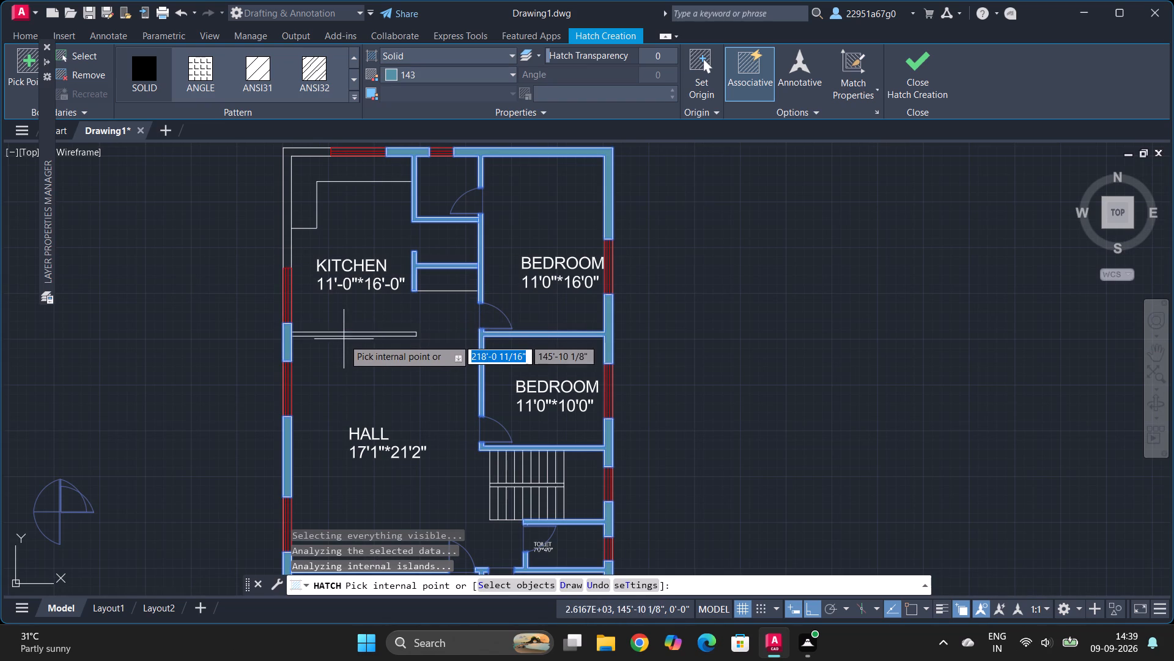
{"action": "left_click", "coordinate": [344, 333]}
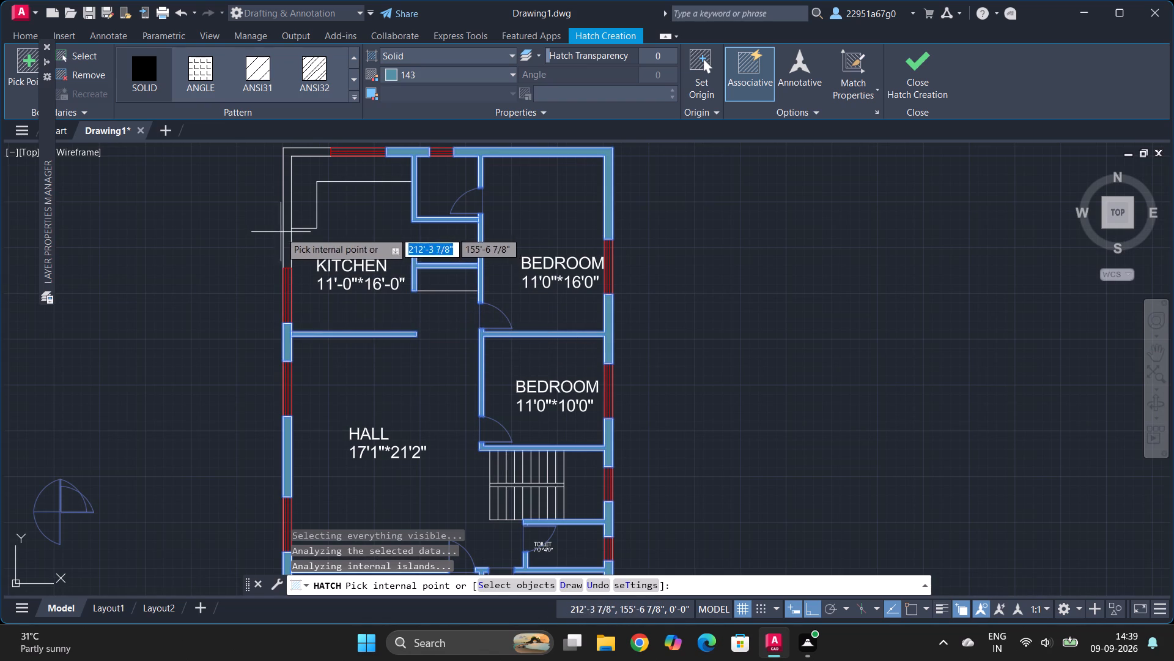
Add the outer wall around the kitchen's corner to the solid hatch and finish the hatch.
{"action": "left_click", "coordinate": [287, 232]}
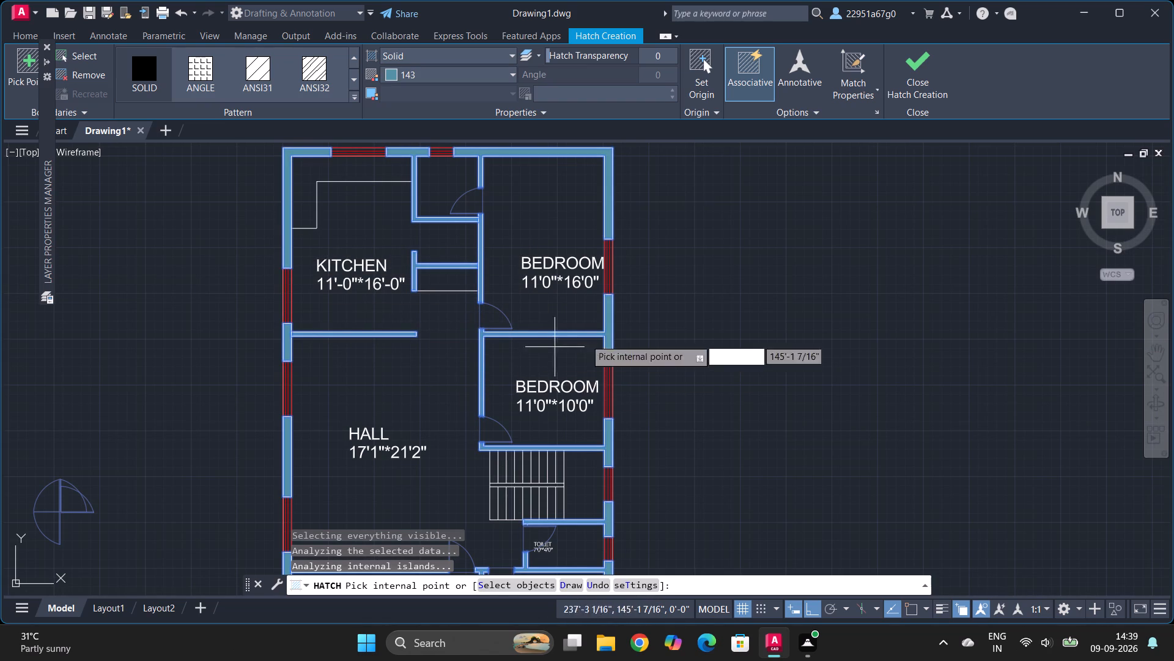
{"action": "key", "text": "Return"}
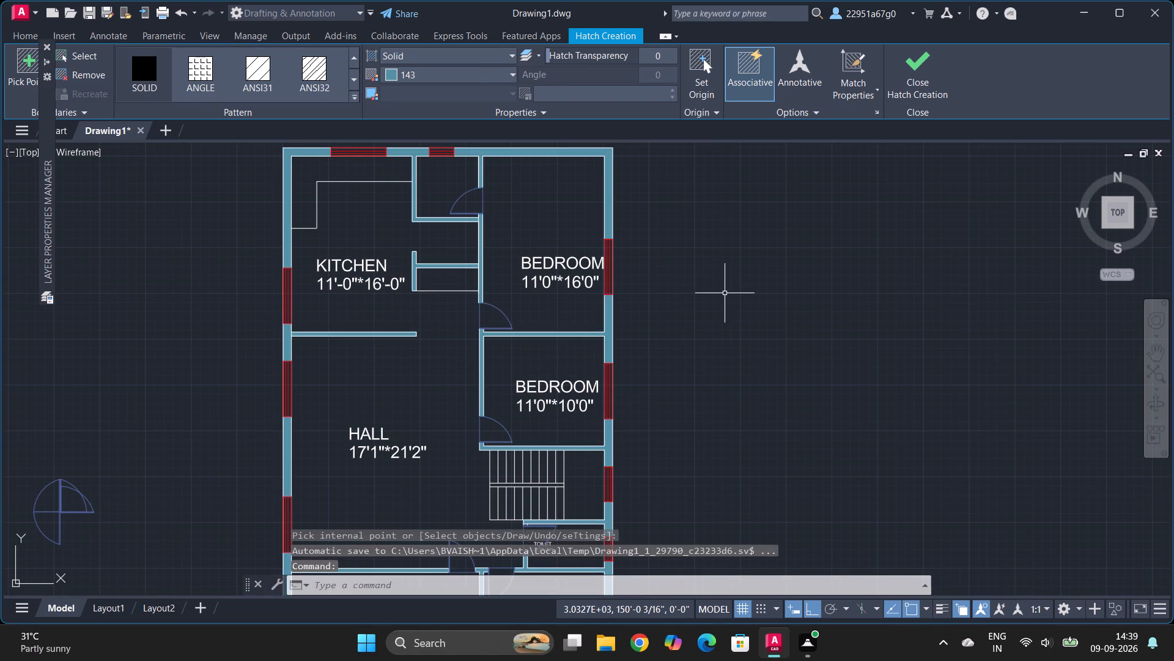
Trim away the parking outer side wall's hatch and the wall line crossing its junction with the hall–parking partition.
{"action": "scroll", "coordinate": [676, 360], "scroll_direction": "down", "scroll_amount": 3, "text": "ctrl"}
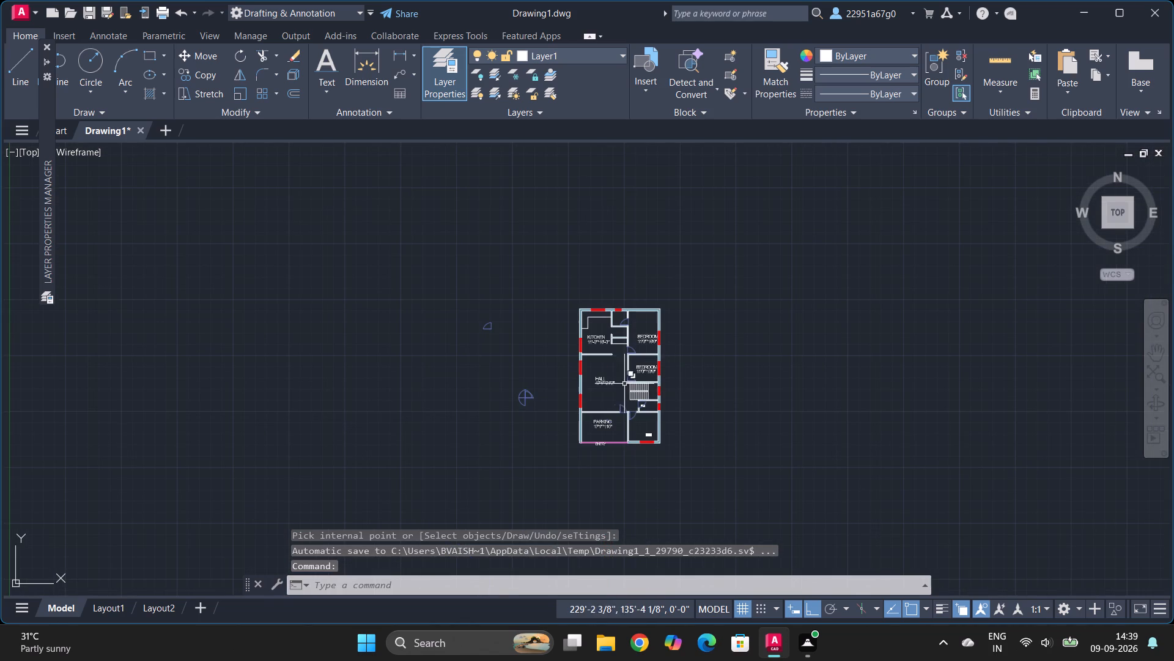
{"action": "scroll", "coordinate": [620, 384], "scroll_direction": "up", "scroll_amount": 5, "text": "ctrl"}
{"action": "scroll", "coordinate": [467, 408], "scroll_direction": "down", "scroll_amount": 2, "text": "ctrl"}
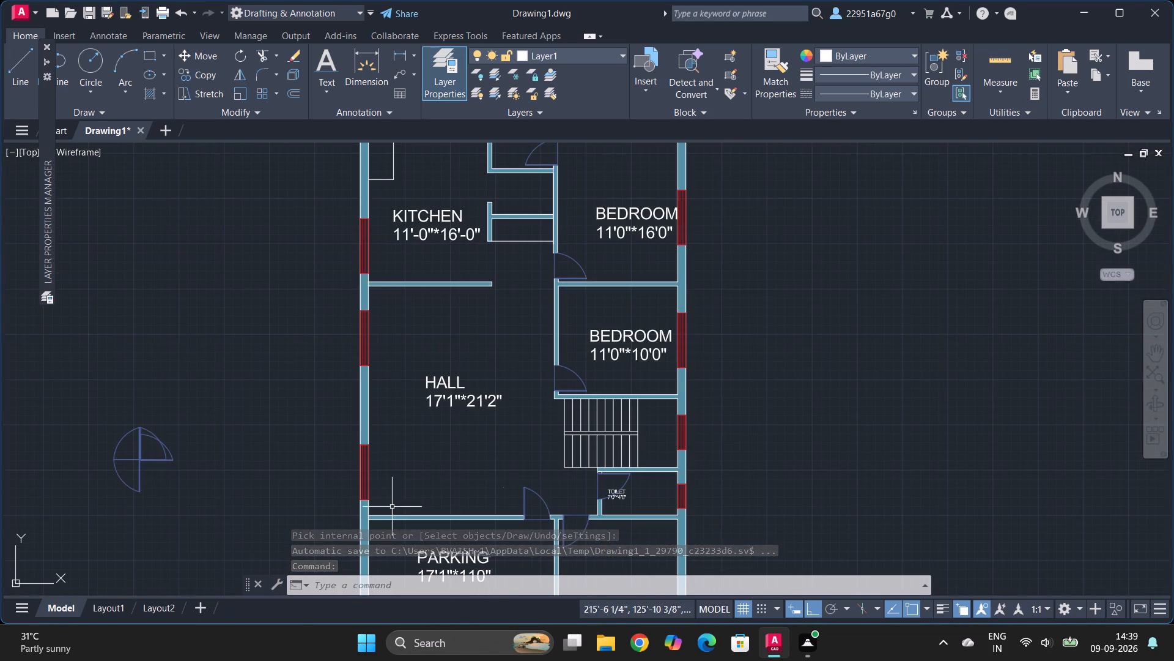
{"action": "scroll", "coordinate": [375, 515], "scroll_direction": "up", "scroll_amount": 2, "text": "ctrl"}
{"action": "scroll", "coordinate": [349, 480], "scroll_direction": "up", "scroll_amount": 1}
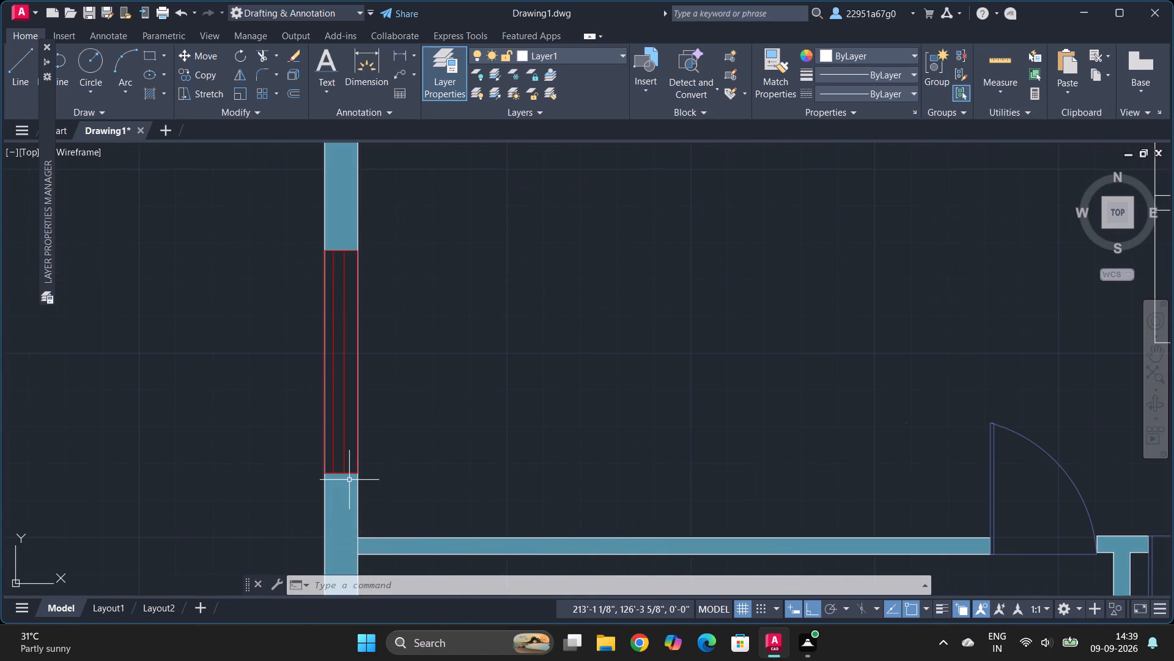
{"action": "type", "text": "TR"}
{"action": "key", "text": "Return"}
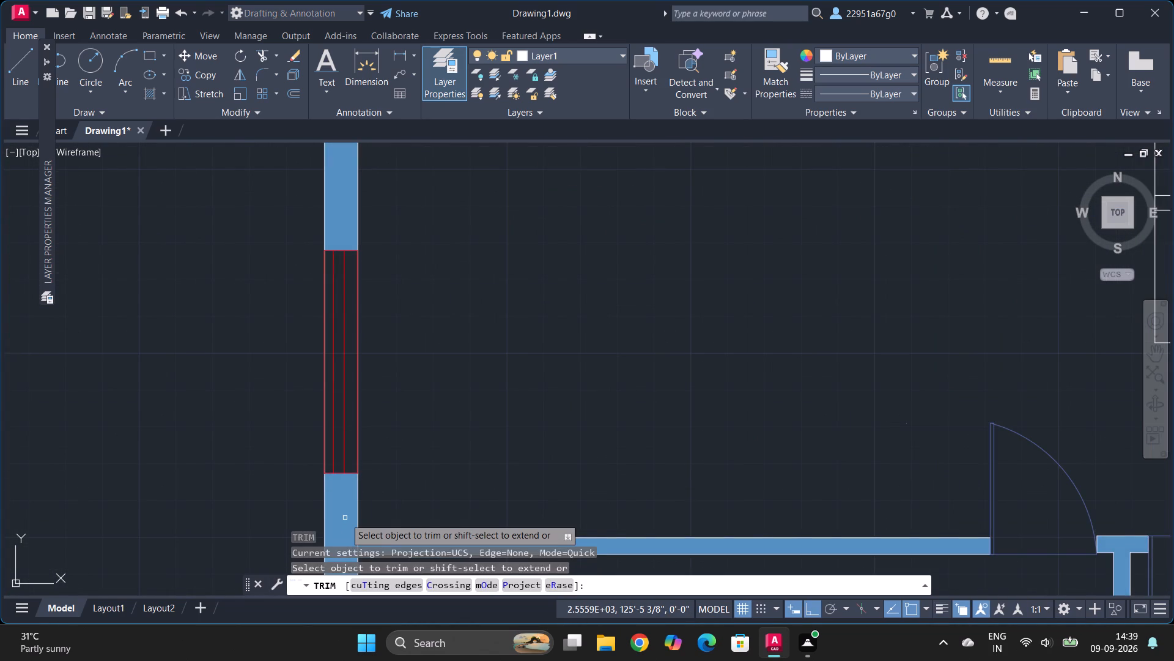
{"action": "scroll", "coordinate": [488, 435], "scroll_direction": "down", "scroll_amount": 4, "text": "ctrl"}
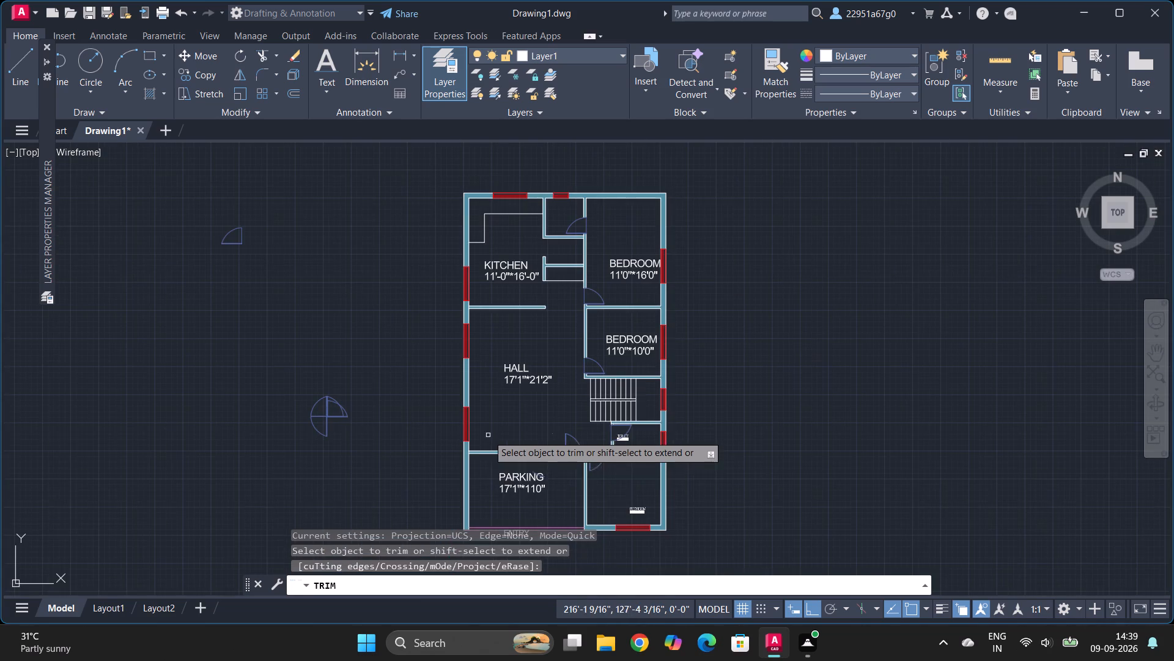
{"action": "scroll", "coordinate": [467, 464], "scroll_direction": "up", "scroll_amount": 3, "text": "ctrl"}
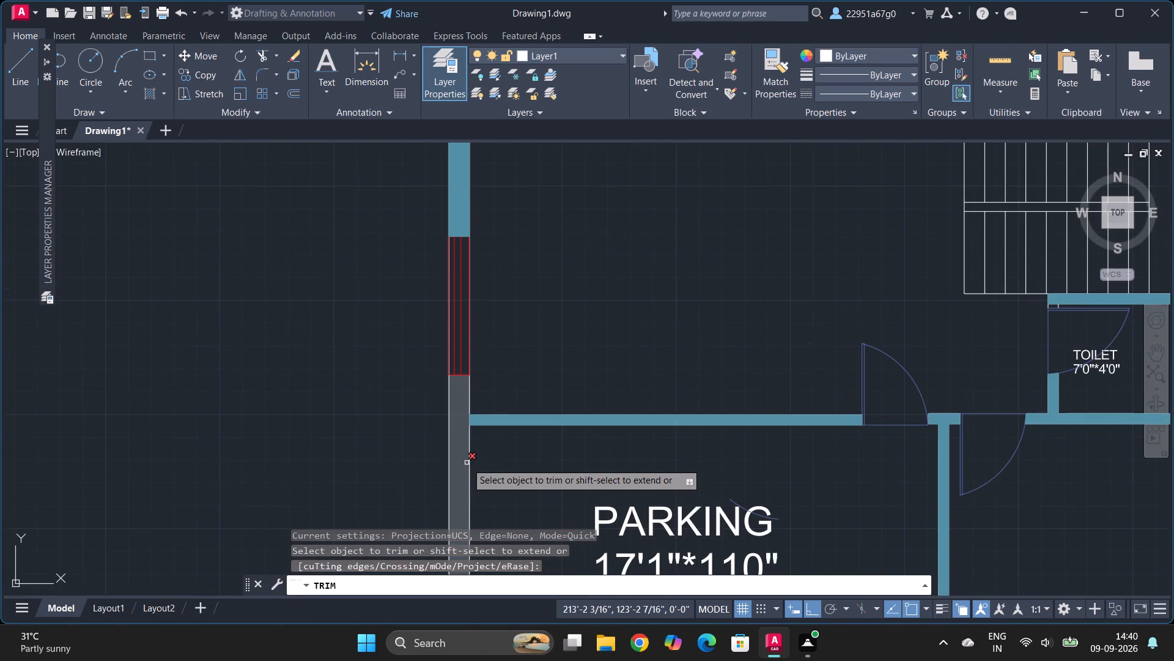
{"action": "left_click", "coordinate": [463, 422]}
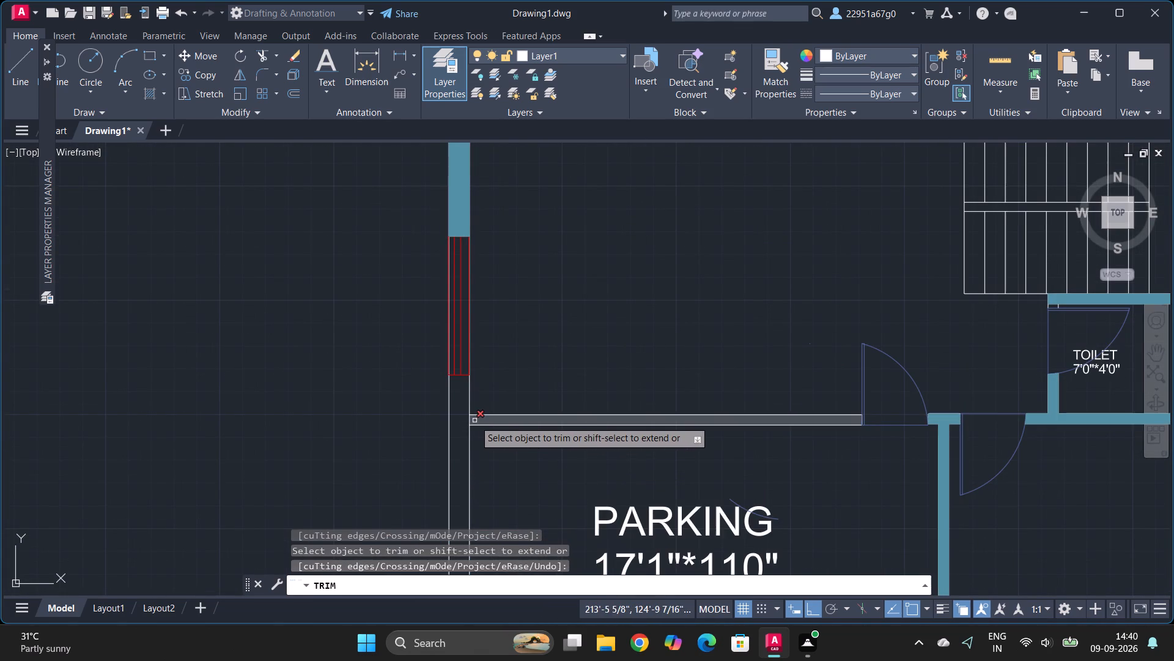
{"action": "left_click", "coordinate": [470, 420]}
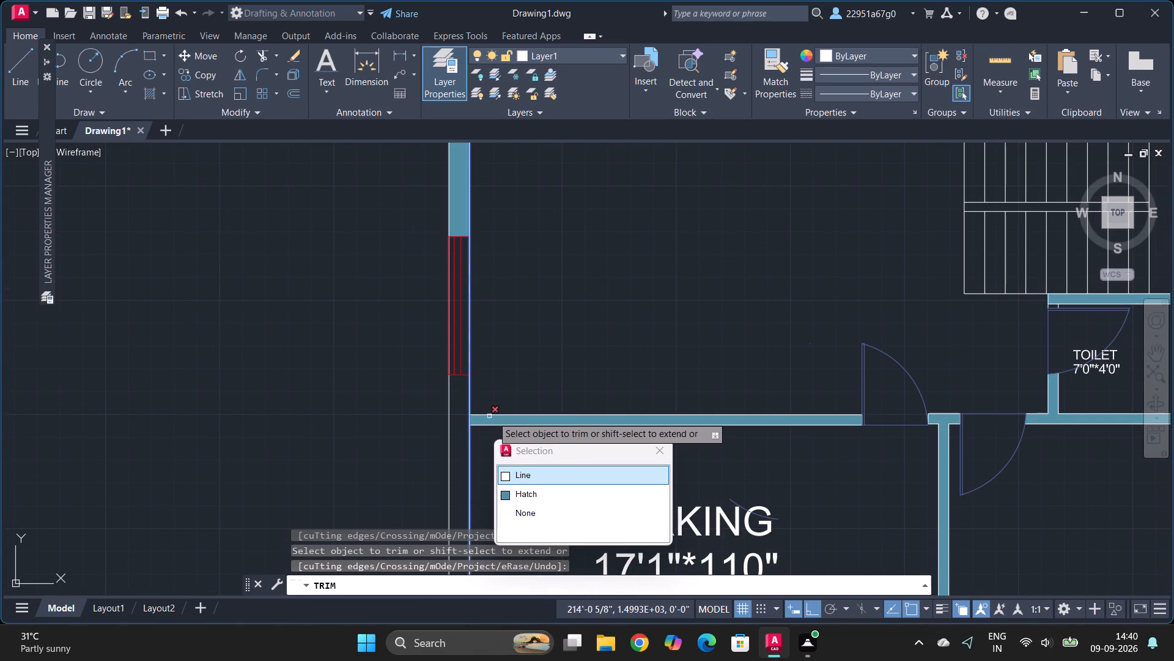
{"action": "left_click", "coordinate": [528, 472]}
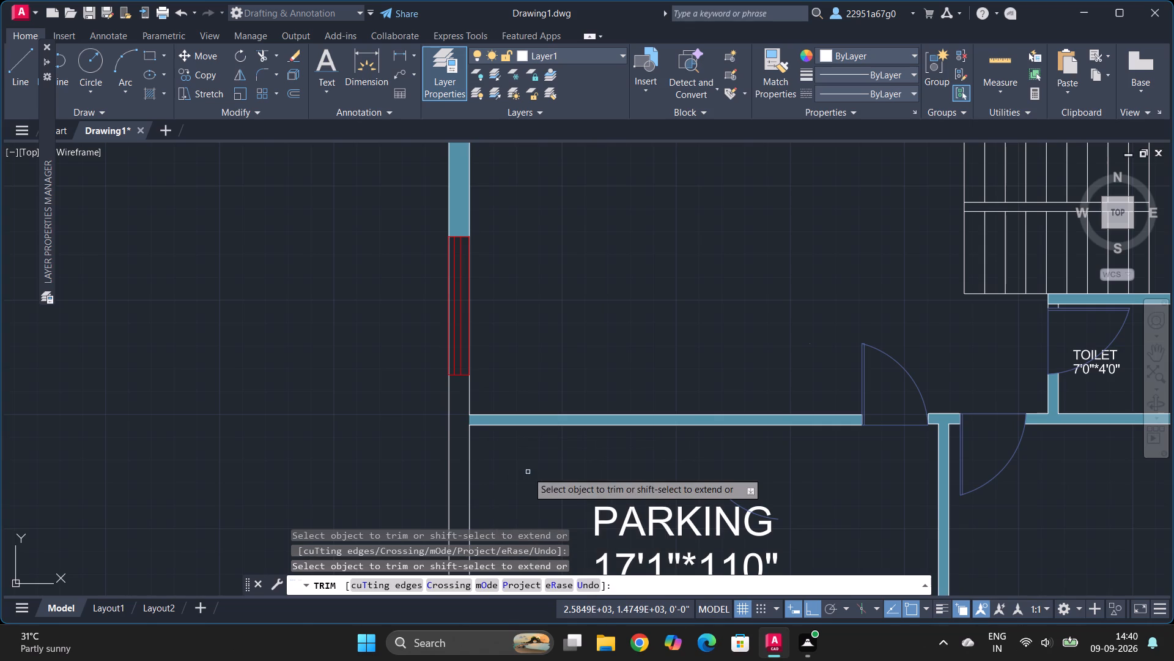
{"action": "key", "text": "Escape"}
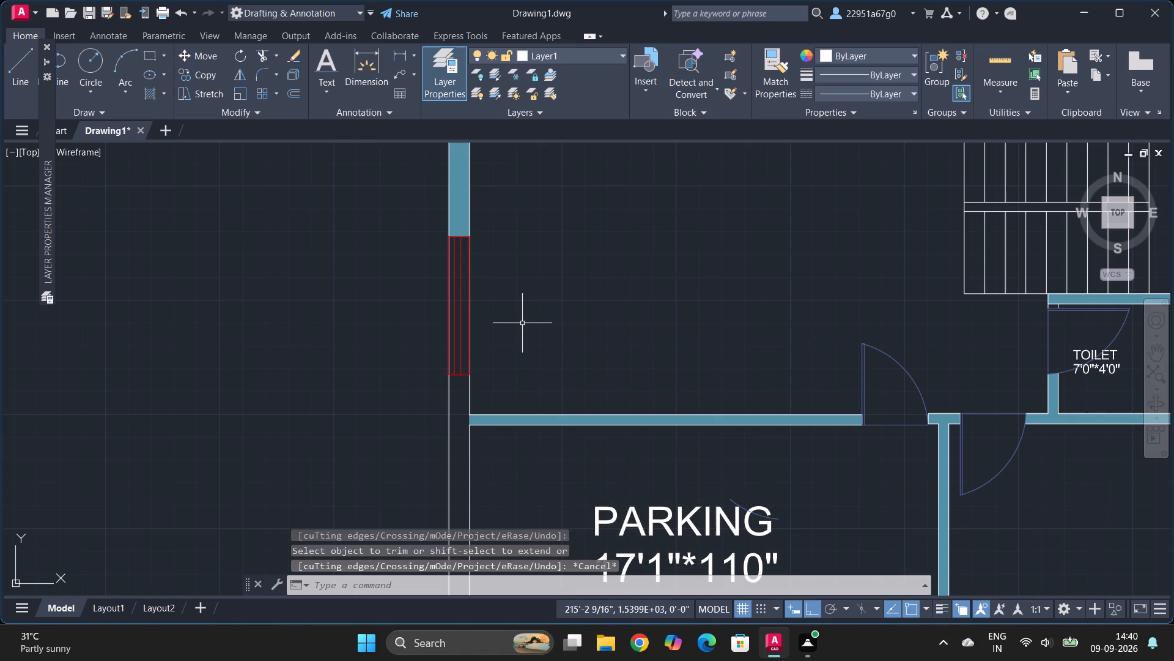
Refill the parking's outer side wall, joined with the hall–parking partition, with a solid hatch in colour 143.
{"action": "type", "text": "HA"}
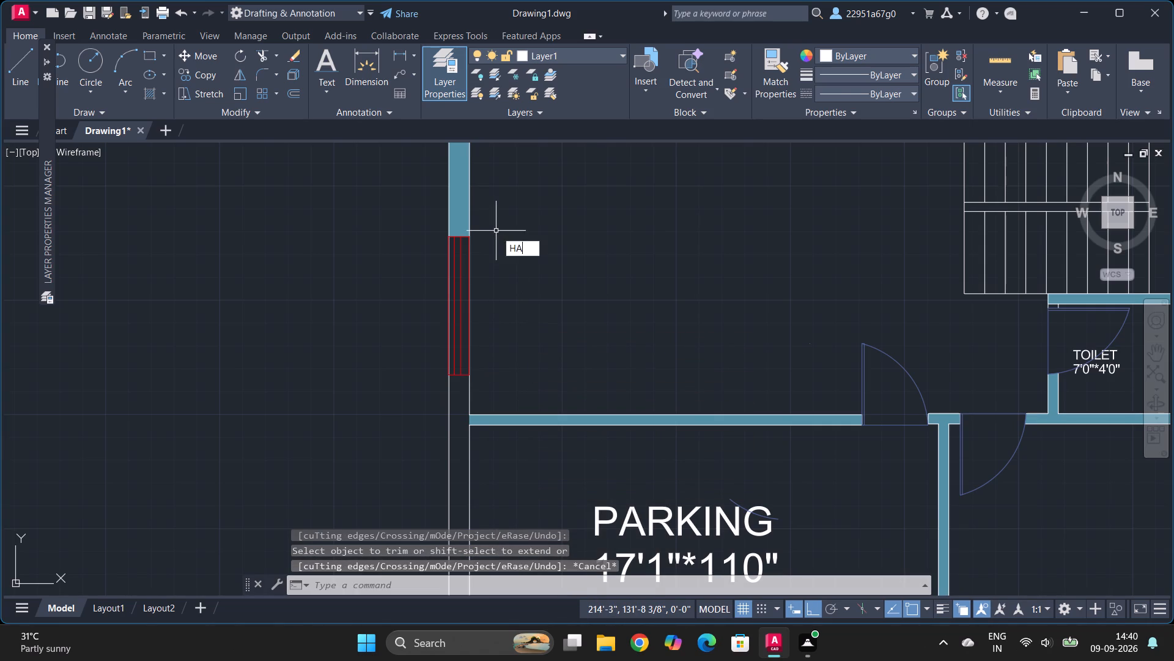
{"action": "key", "text": "Return"}
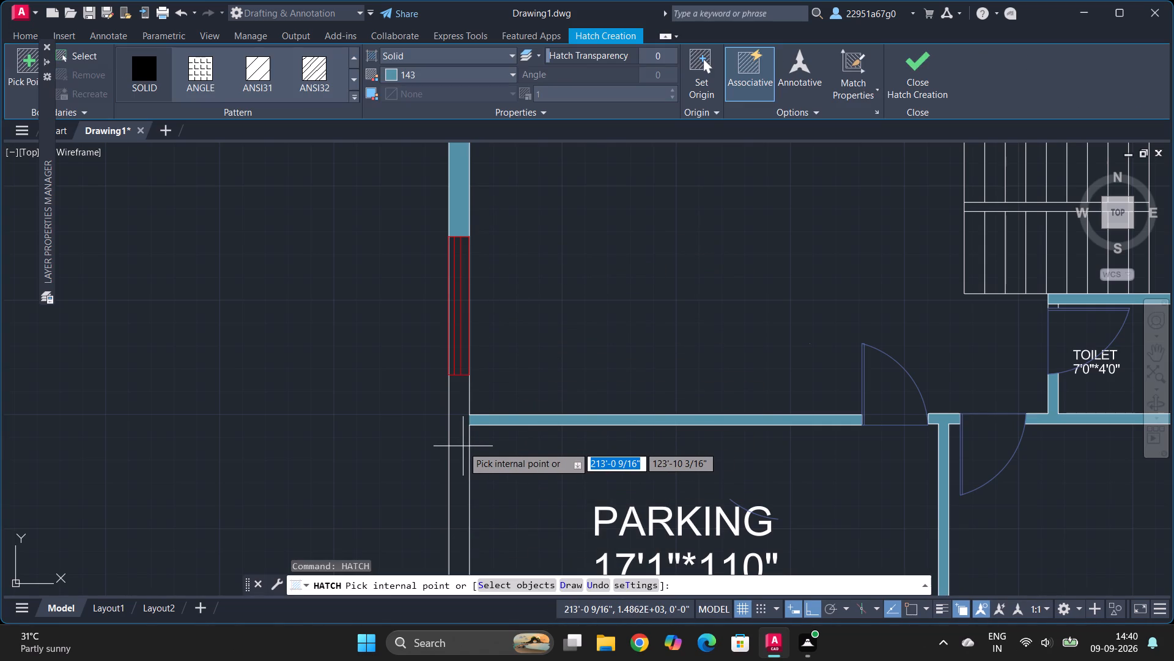
{"action": "left_click", "coordinate": [456, 427]}
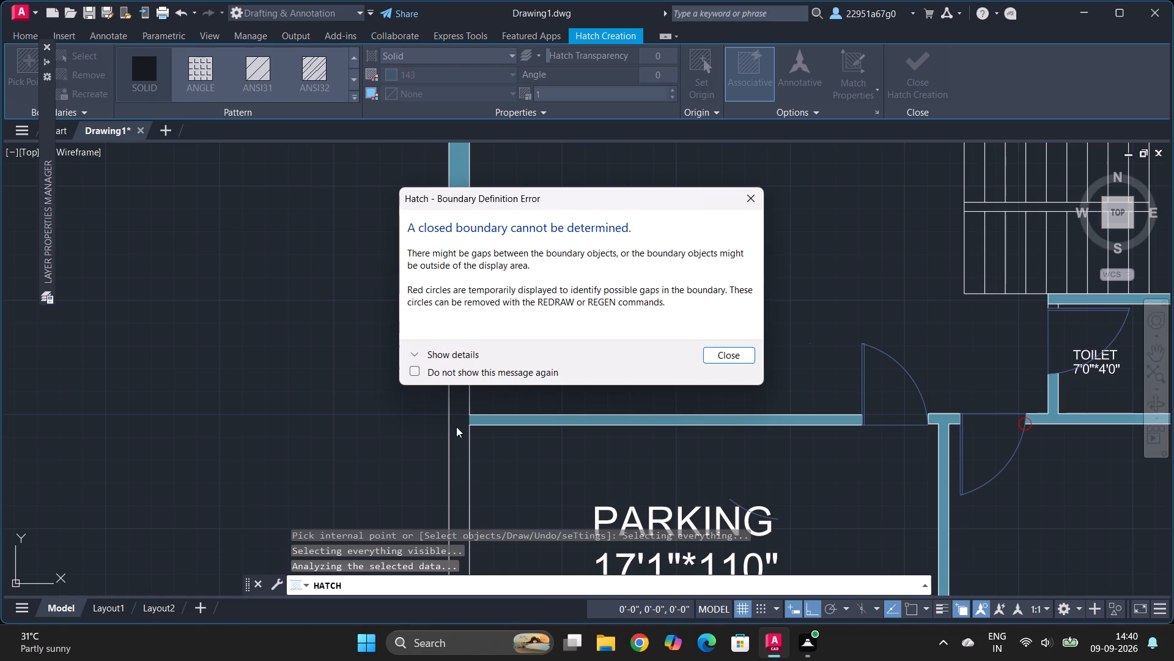
{"action": "left_click", "coordinate": [711, 351]}
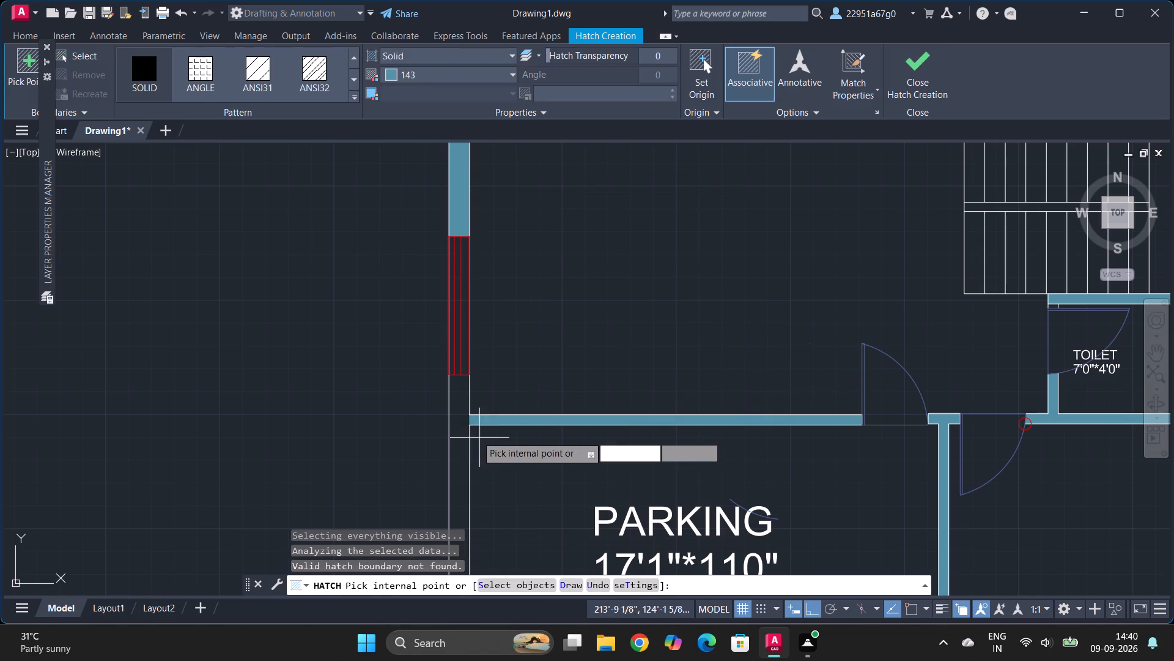
{"action": "left_click", "coordinate": [473, 423]}
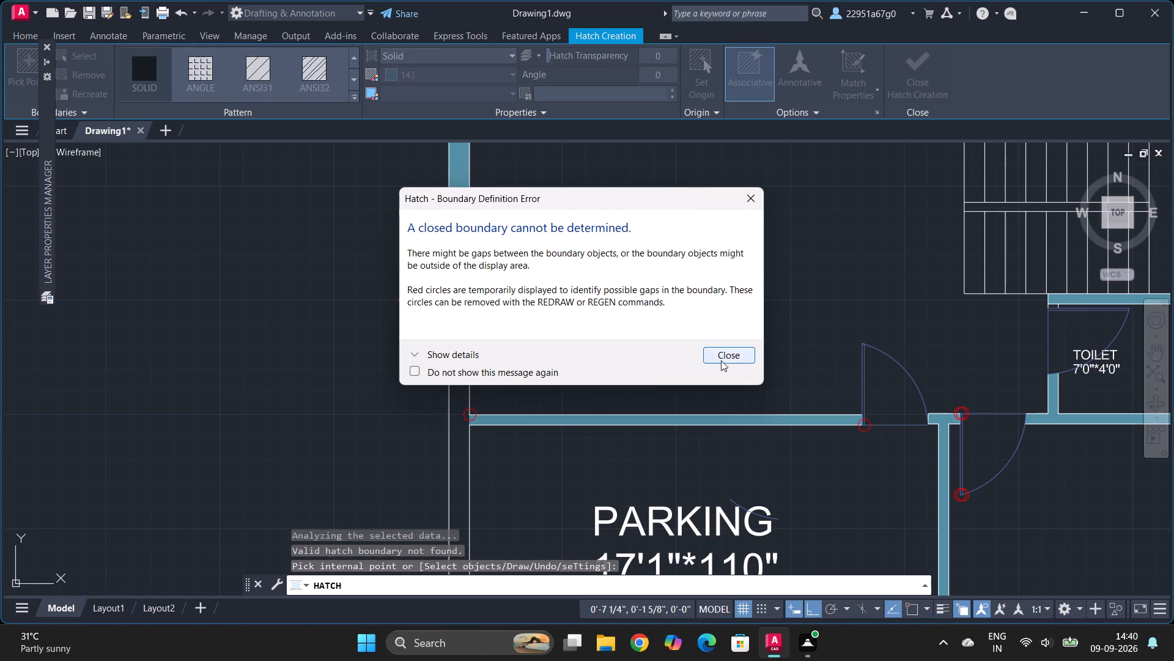
{"action": "left_click", "coordinate": [722, 359]}
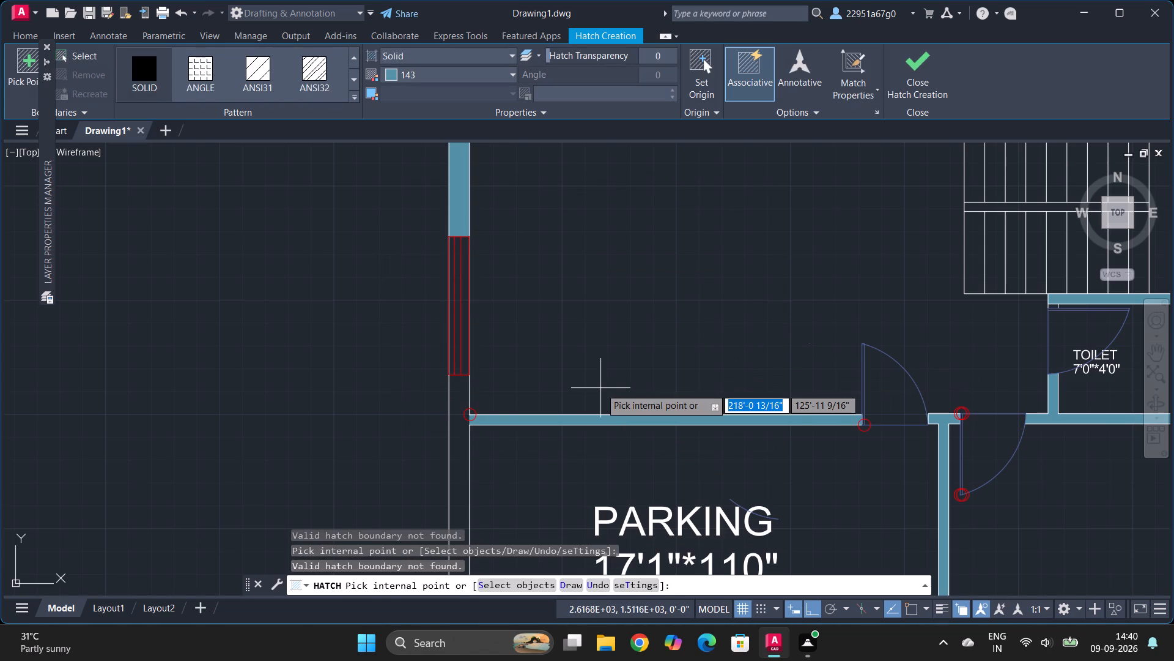
{"action": "scroll", "coordinate": [628, 312], "scroll_direction": "down", "scroll_amount": 5, "text": "ctrl"}
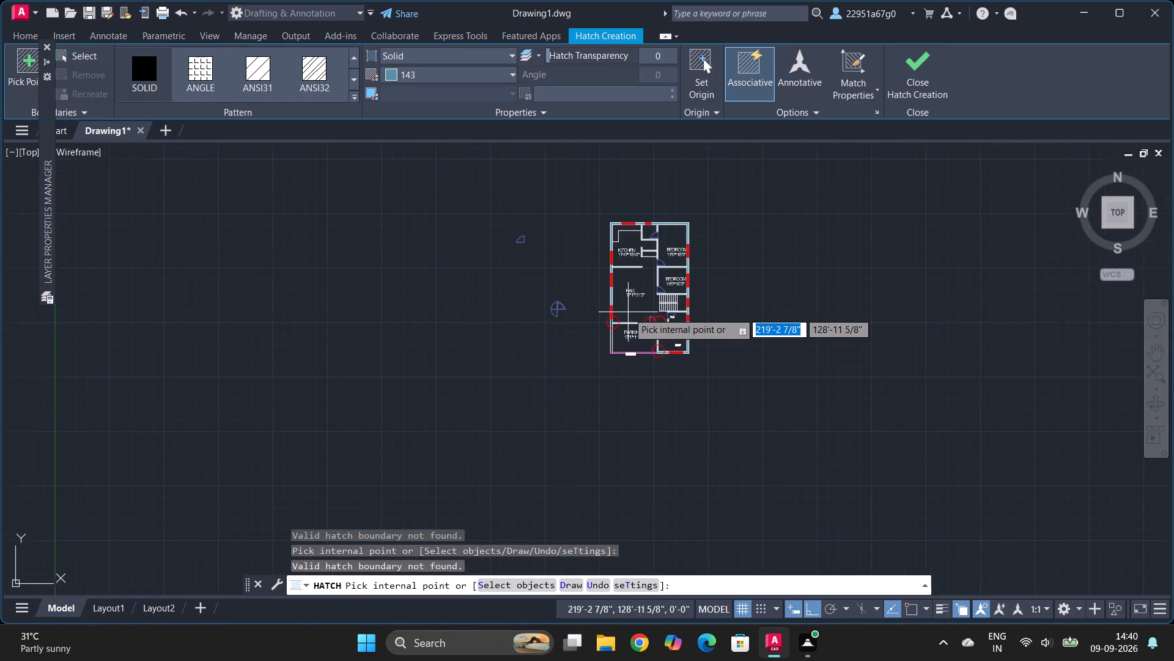
{"action": "scroll", "coordinate": [613, 323], "scroll_direction": "up", "scroll_amount": 6, "text": "ctrl"}
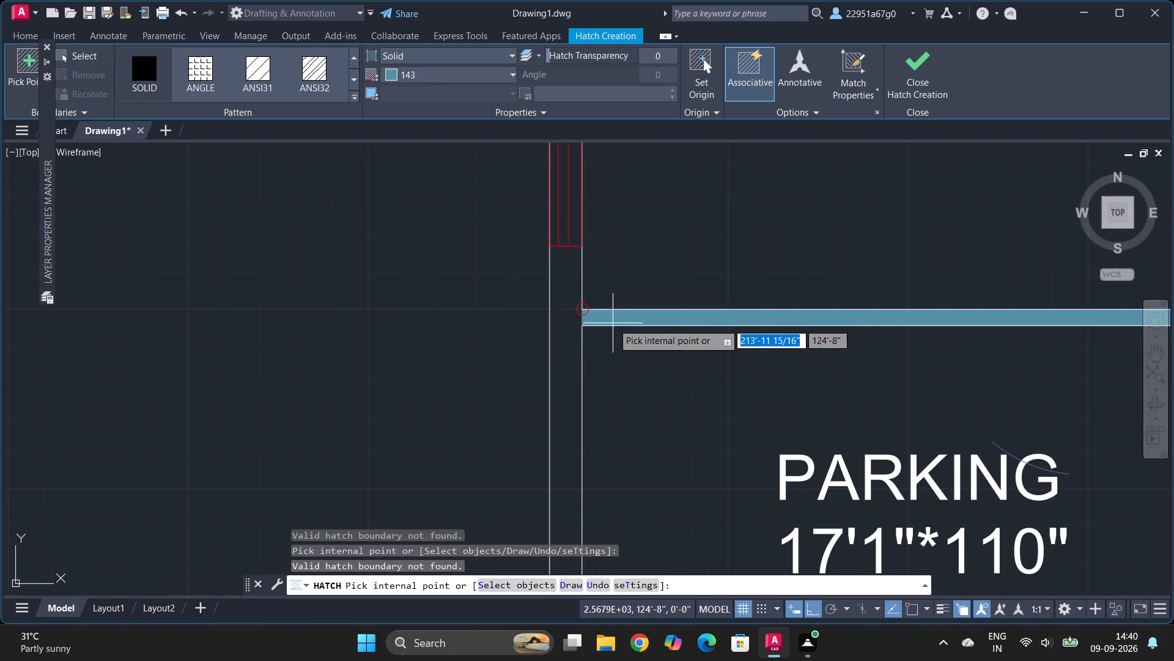
{"action": "left_click", "coordinate": [574, 364]}
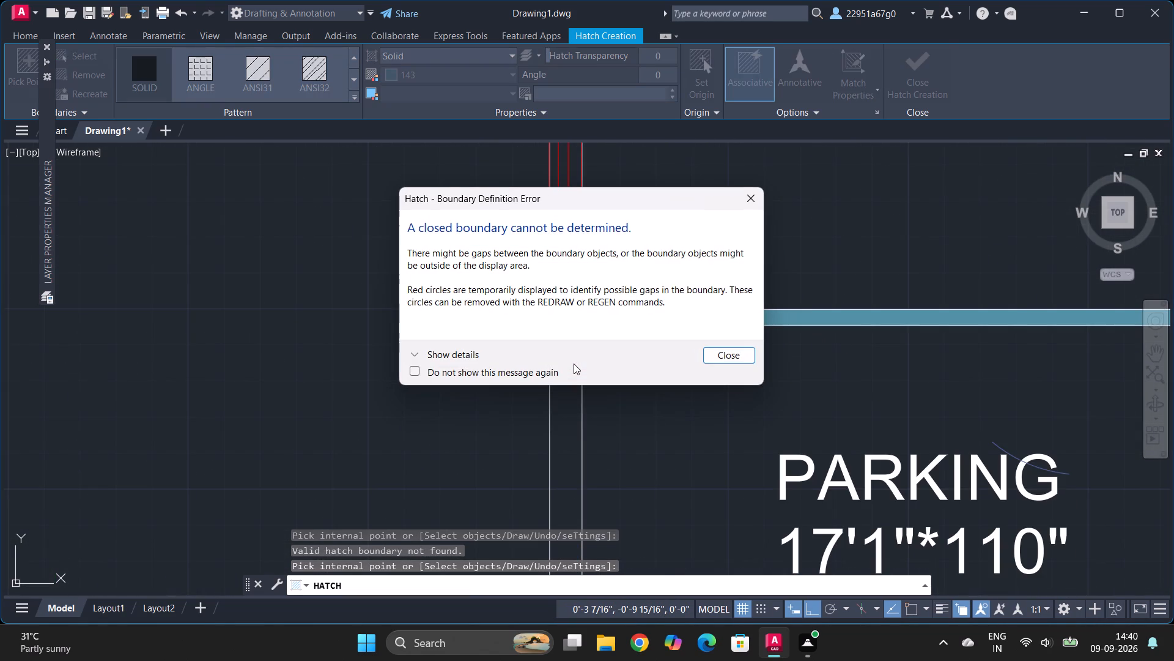
{"action": "left_click", "coordinate": [732, 357]}
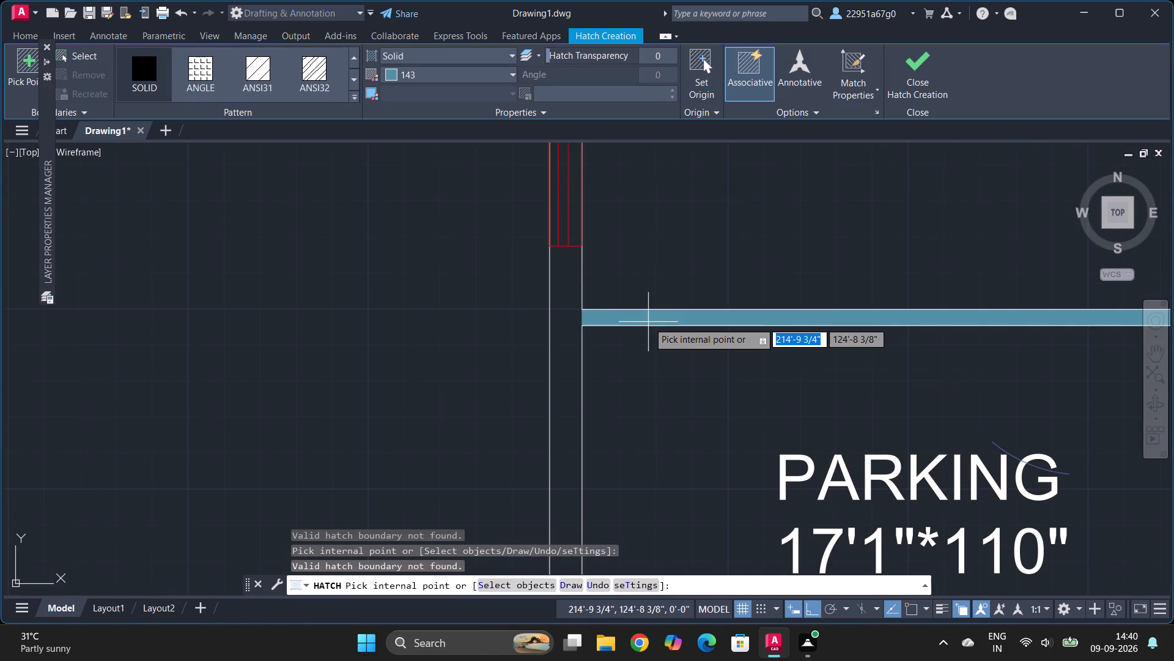
{"action": "scroll", "coordinate": [646, 321], "scroll_direction": "down", "scroll_amount": 4, "text": "ctrl"}
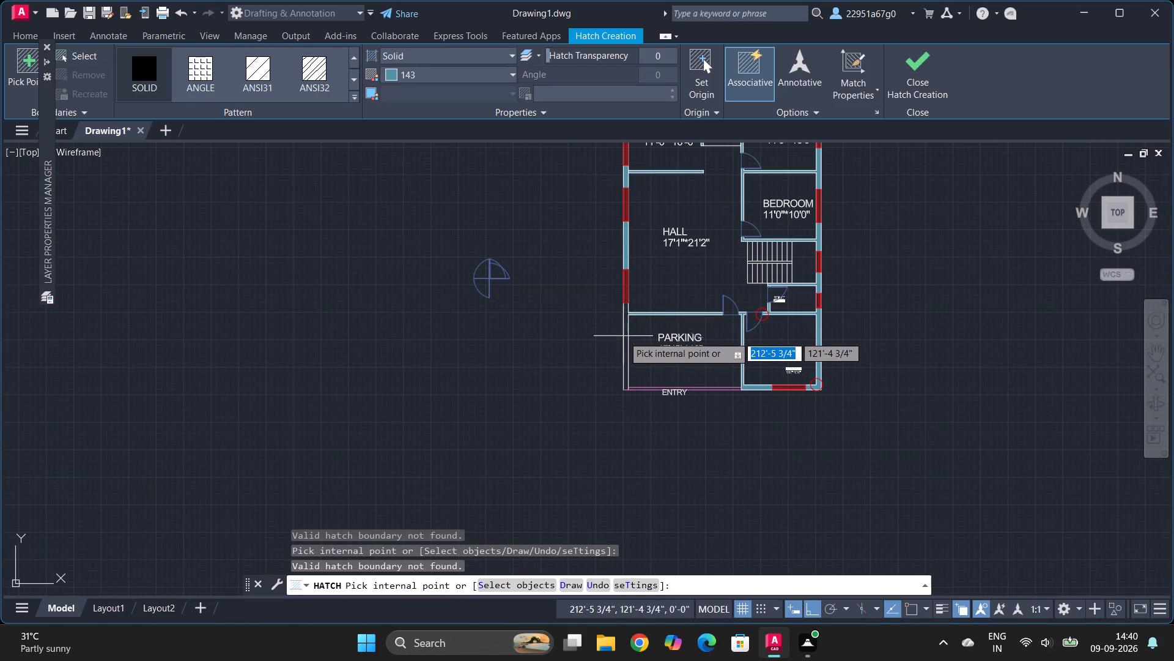
{"action": "left_click", "coordinate": [626, 337]}
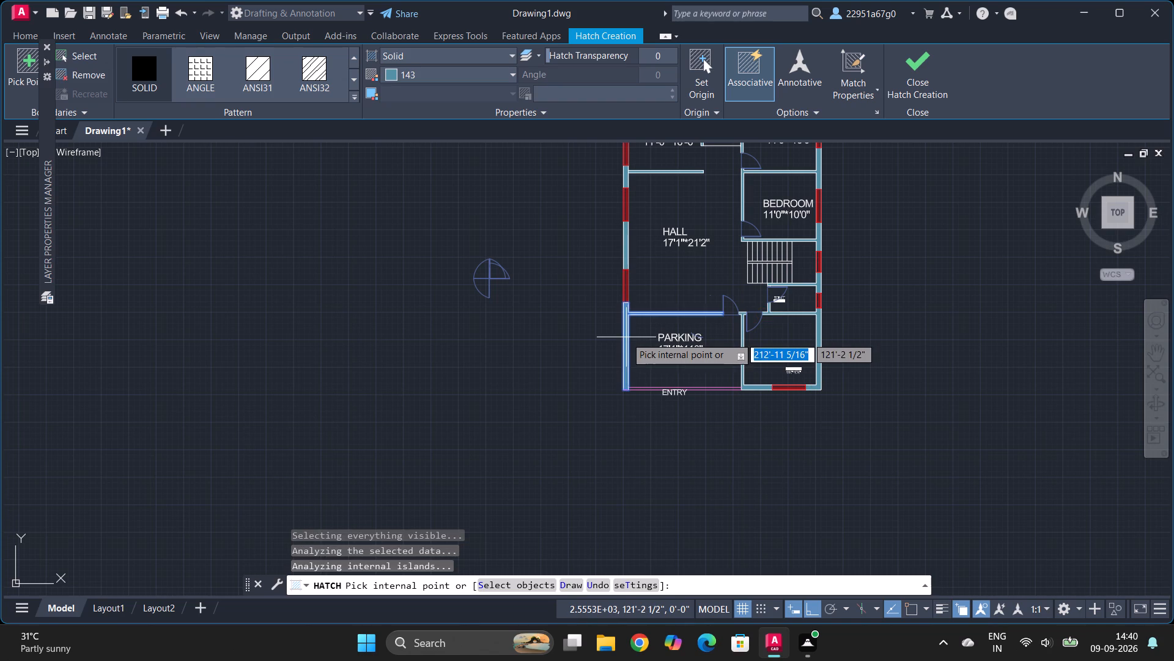
{"action": "key", "text": "Return"}
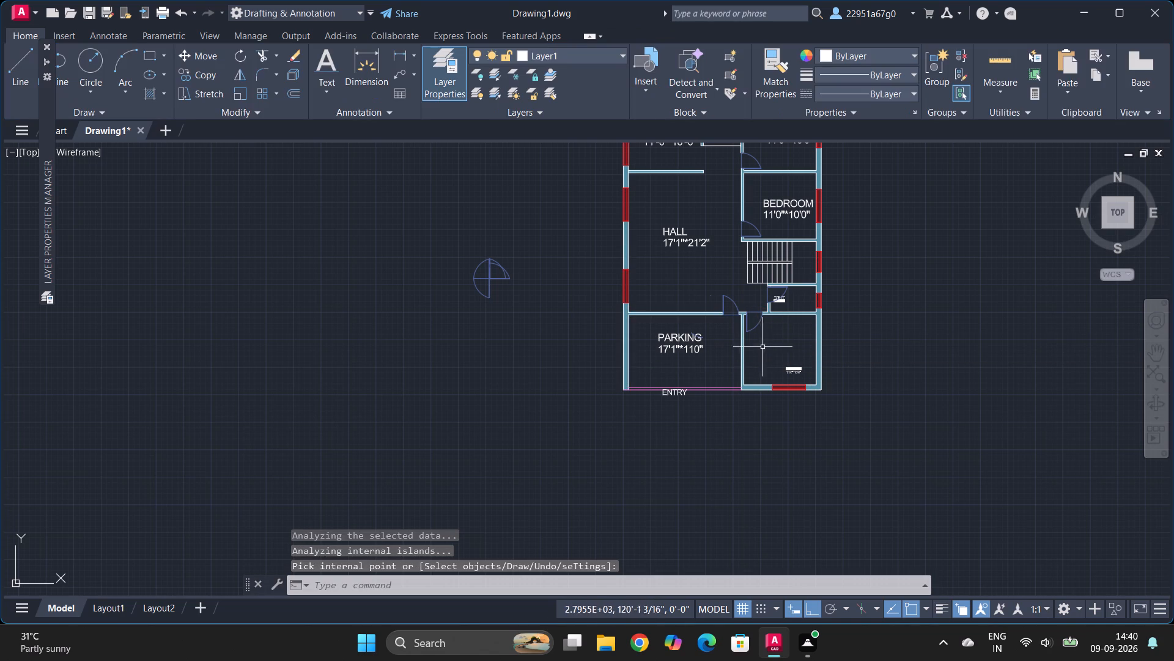
Delete the spare door symbols lying outside the floor plan.
{"action": "scroll", "coordinate": [758, 343], "scroll_direction": "down", "scroll_amount": 2, "text": "ctrl"}
{"action": "left_click", "coordinate": [537, 207]}
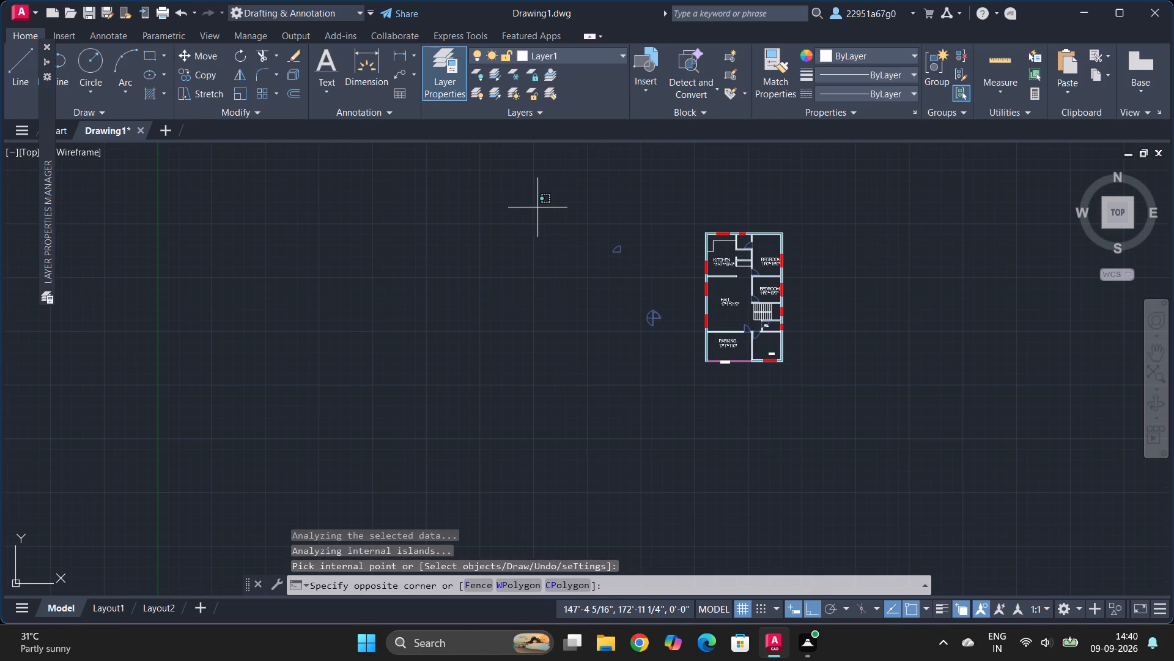
{"action": "left_click", "coordinate": [663, 352]}
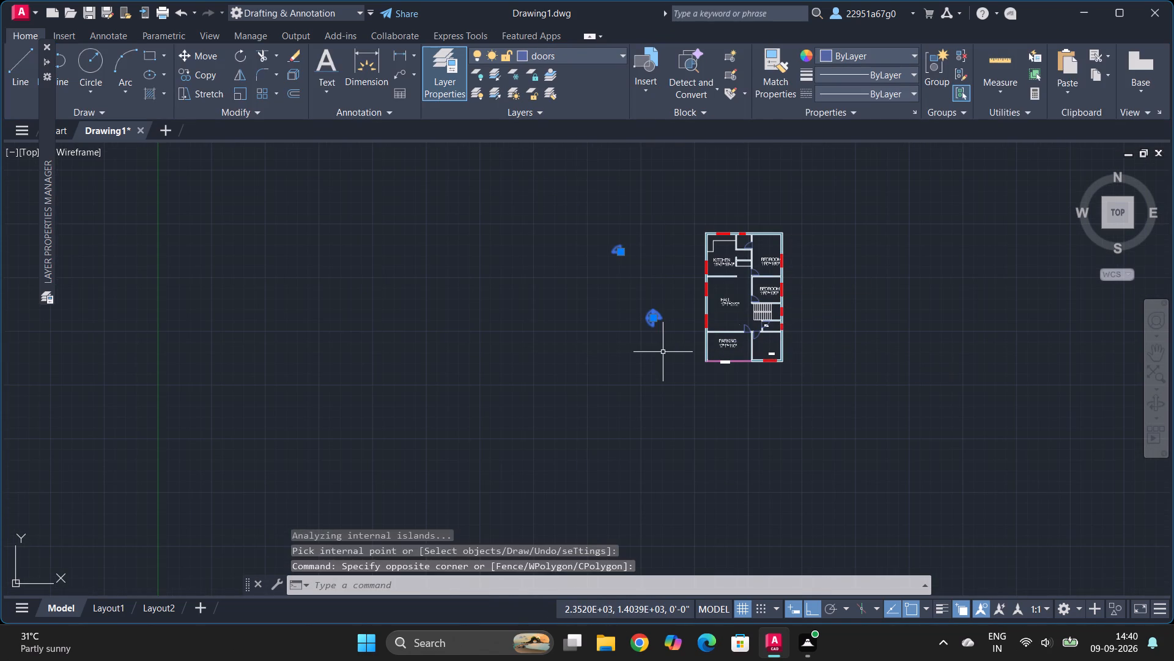
{"action": "key", "text": "Delete"}
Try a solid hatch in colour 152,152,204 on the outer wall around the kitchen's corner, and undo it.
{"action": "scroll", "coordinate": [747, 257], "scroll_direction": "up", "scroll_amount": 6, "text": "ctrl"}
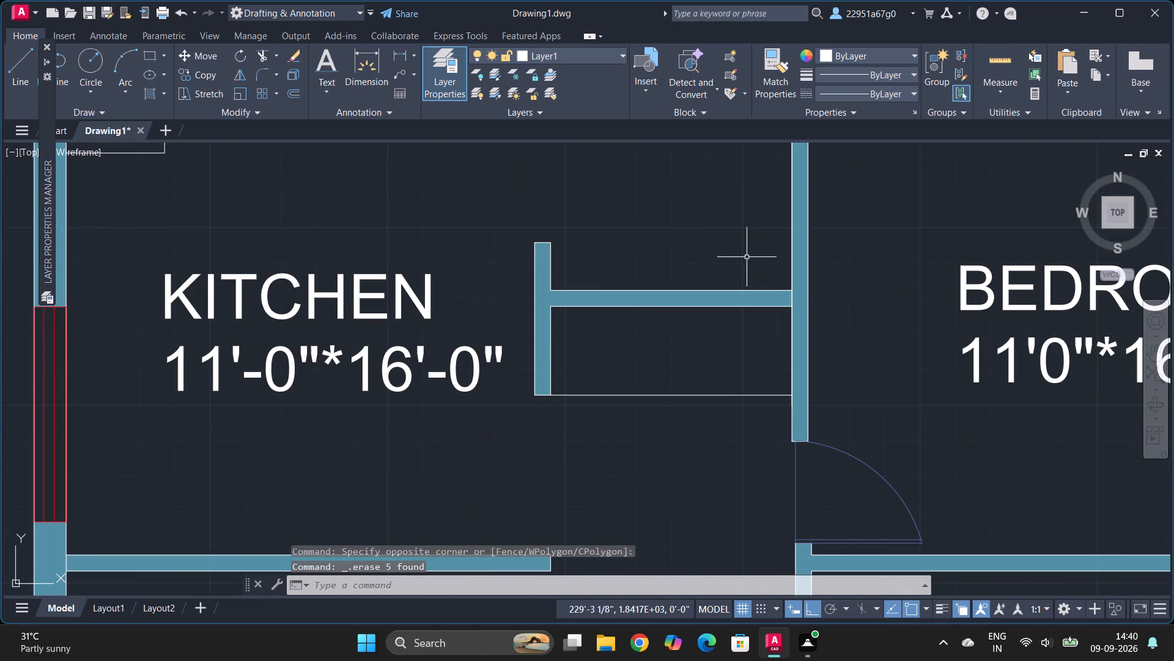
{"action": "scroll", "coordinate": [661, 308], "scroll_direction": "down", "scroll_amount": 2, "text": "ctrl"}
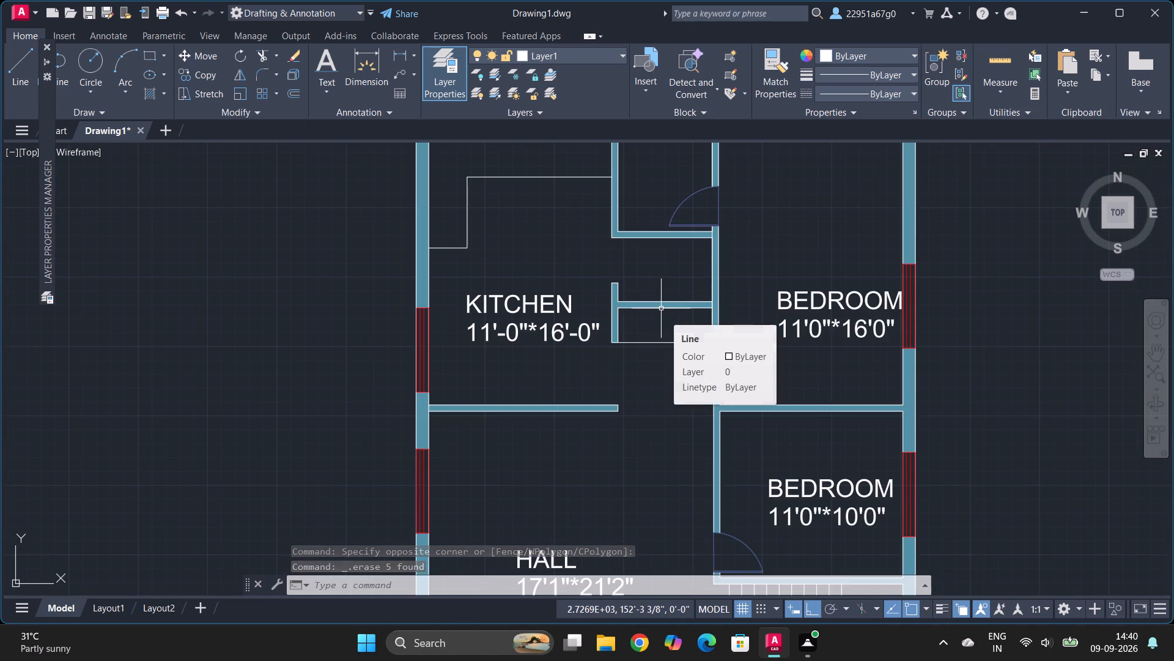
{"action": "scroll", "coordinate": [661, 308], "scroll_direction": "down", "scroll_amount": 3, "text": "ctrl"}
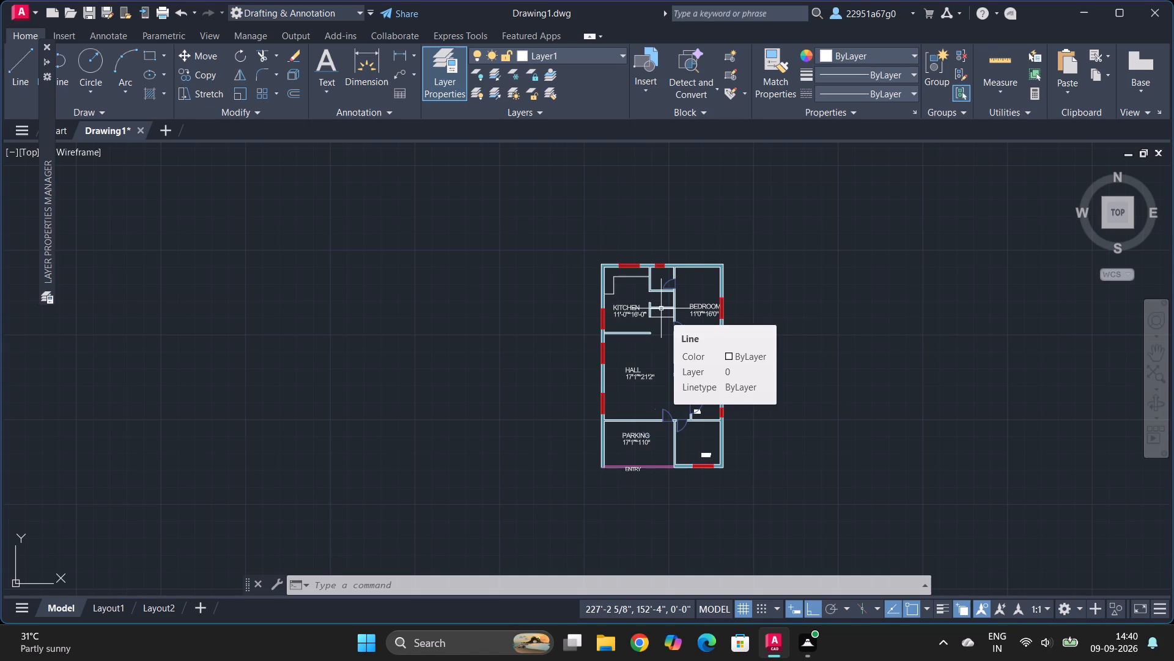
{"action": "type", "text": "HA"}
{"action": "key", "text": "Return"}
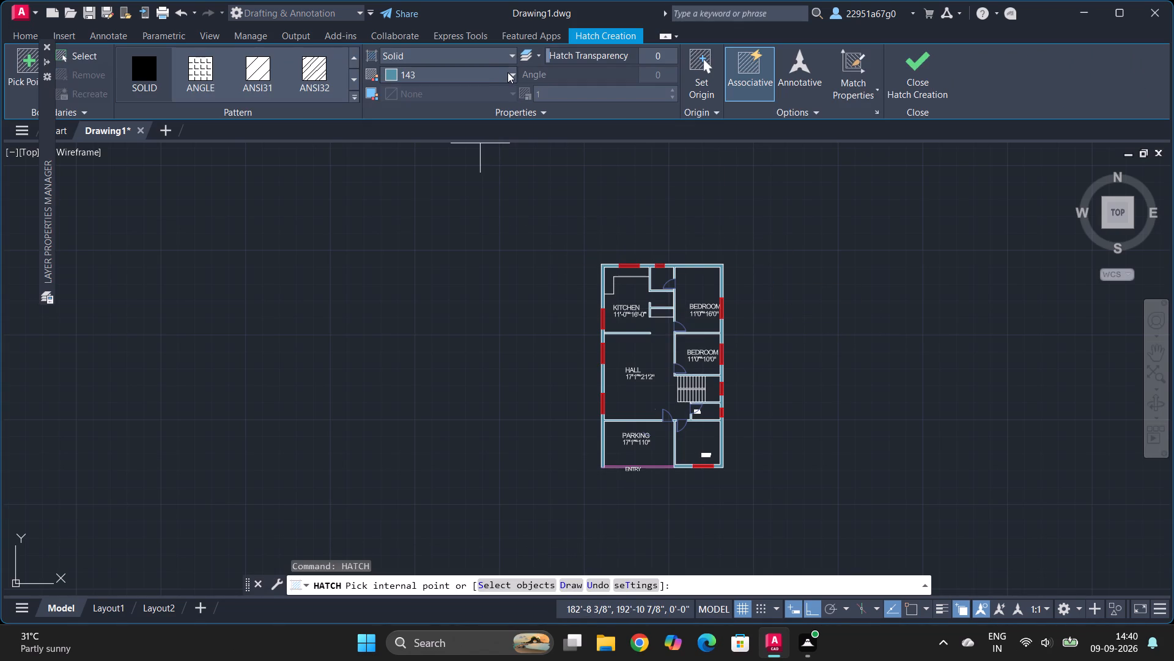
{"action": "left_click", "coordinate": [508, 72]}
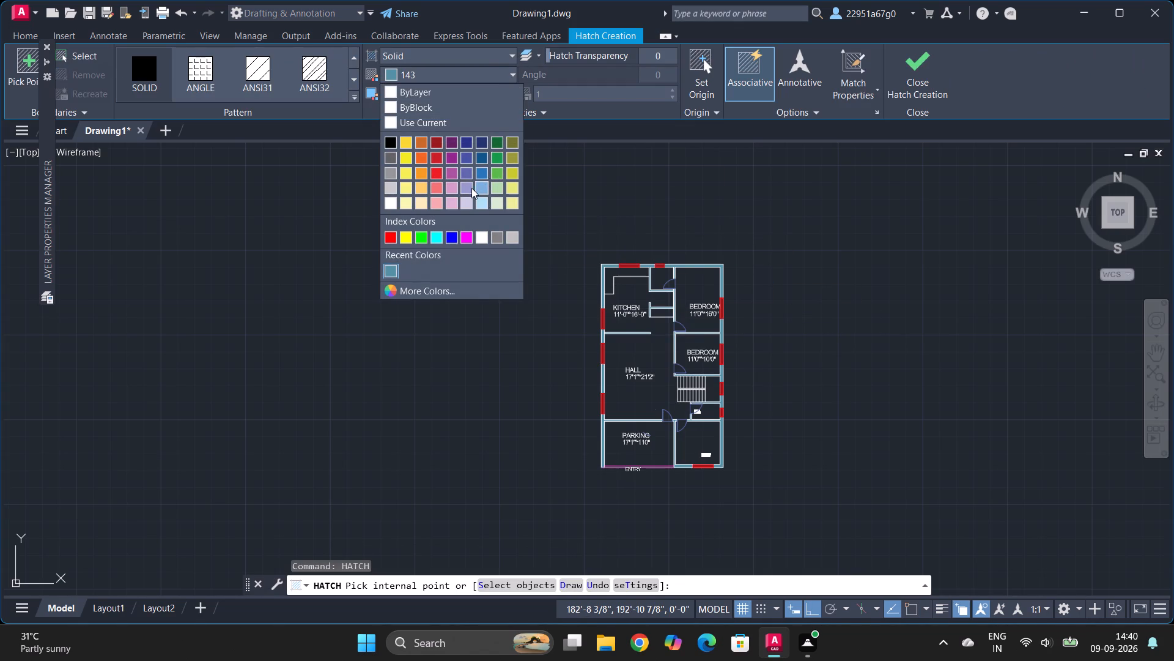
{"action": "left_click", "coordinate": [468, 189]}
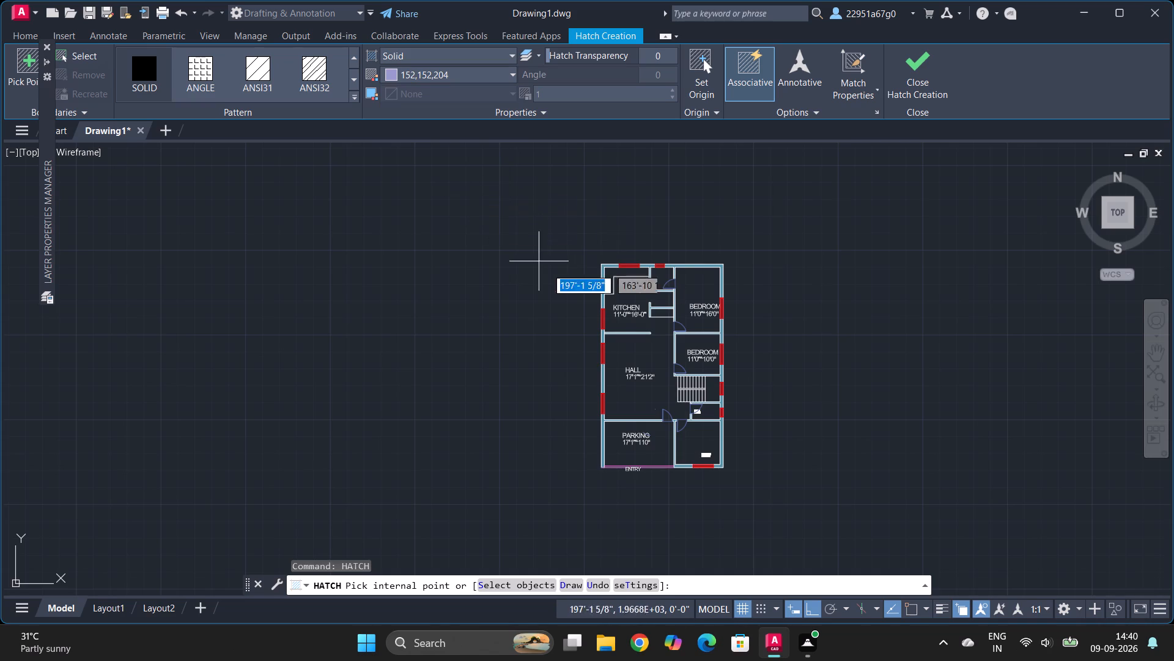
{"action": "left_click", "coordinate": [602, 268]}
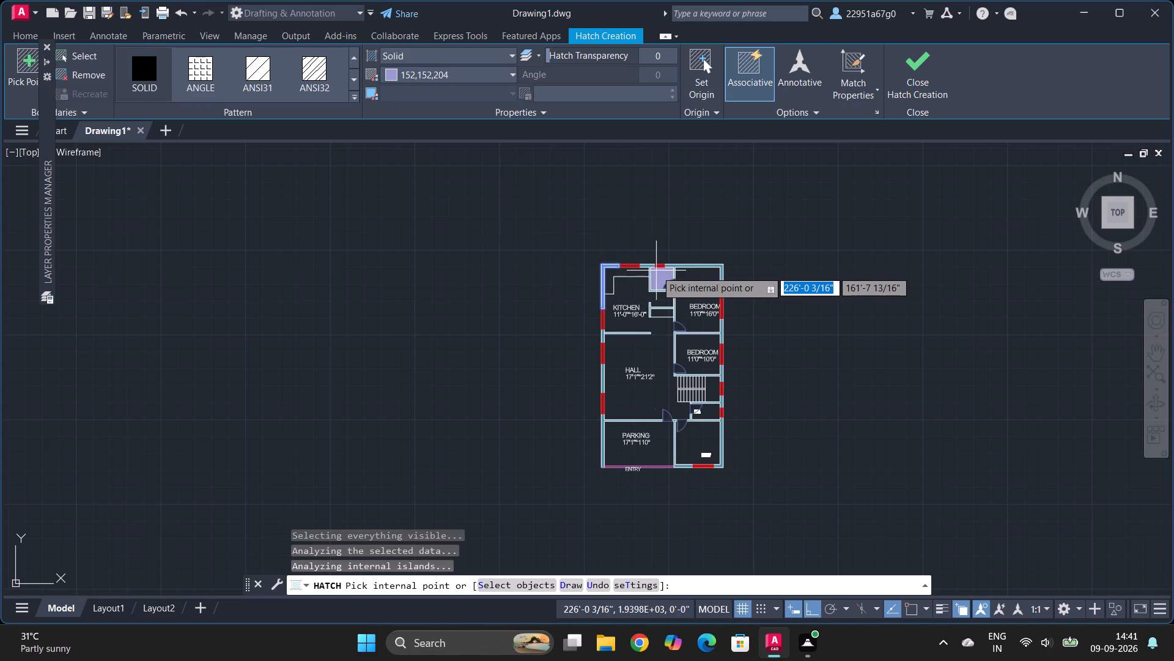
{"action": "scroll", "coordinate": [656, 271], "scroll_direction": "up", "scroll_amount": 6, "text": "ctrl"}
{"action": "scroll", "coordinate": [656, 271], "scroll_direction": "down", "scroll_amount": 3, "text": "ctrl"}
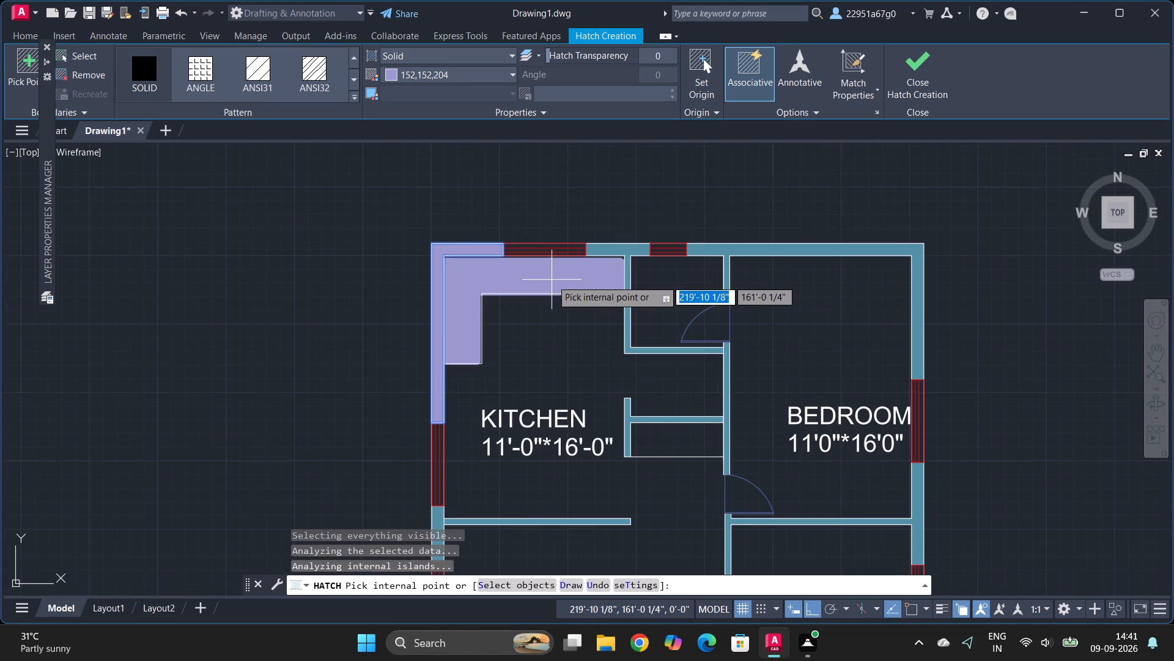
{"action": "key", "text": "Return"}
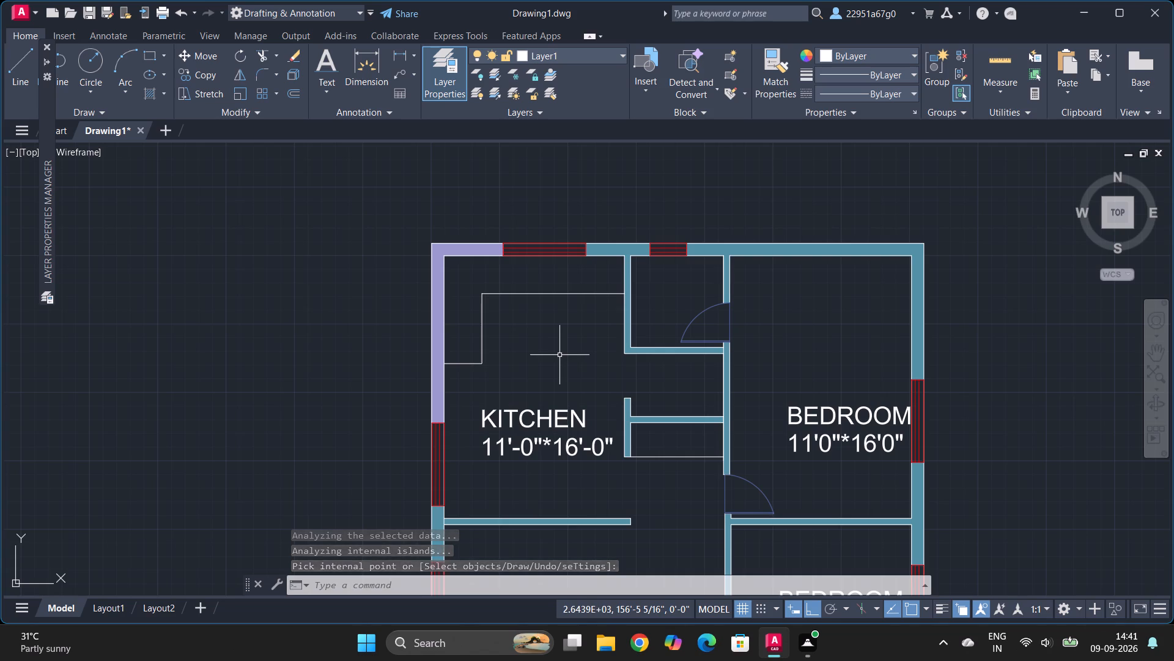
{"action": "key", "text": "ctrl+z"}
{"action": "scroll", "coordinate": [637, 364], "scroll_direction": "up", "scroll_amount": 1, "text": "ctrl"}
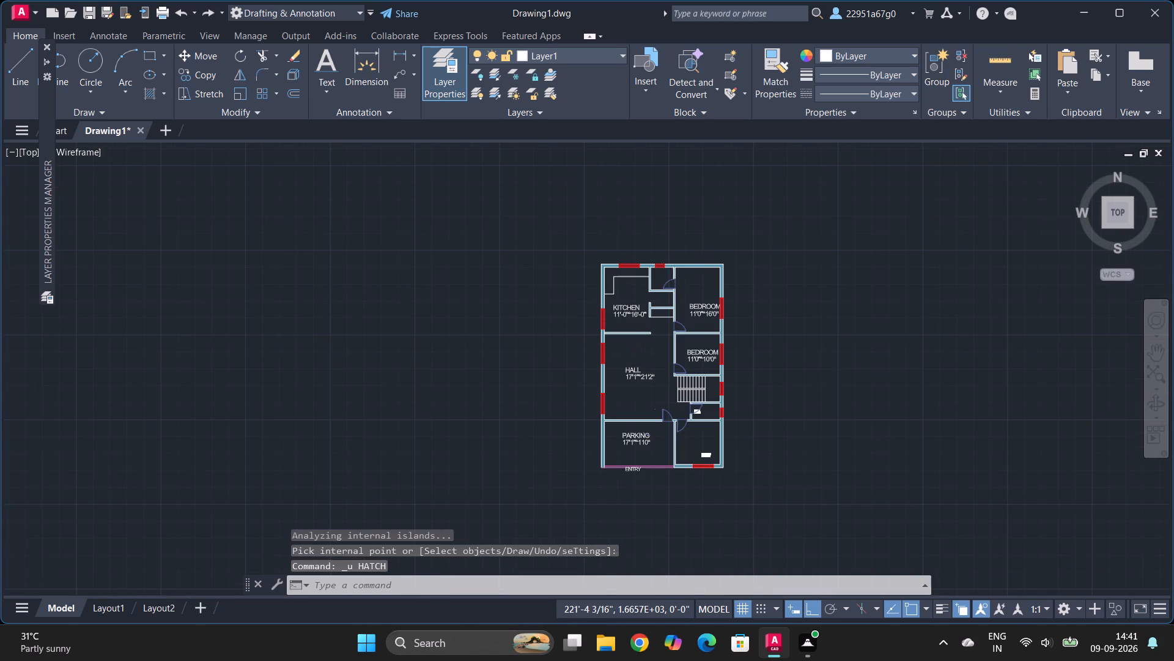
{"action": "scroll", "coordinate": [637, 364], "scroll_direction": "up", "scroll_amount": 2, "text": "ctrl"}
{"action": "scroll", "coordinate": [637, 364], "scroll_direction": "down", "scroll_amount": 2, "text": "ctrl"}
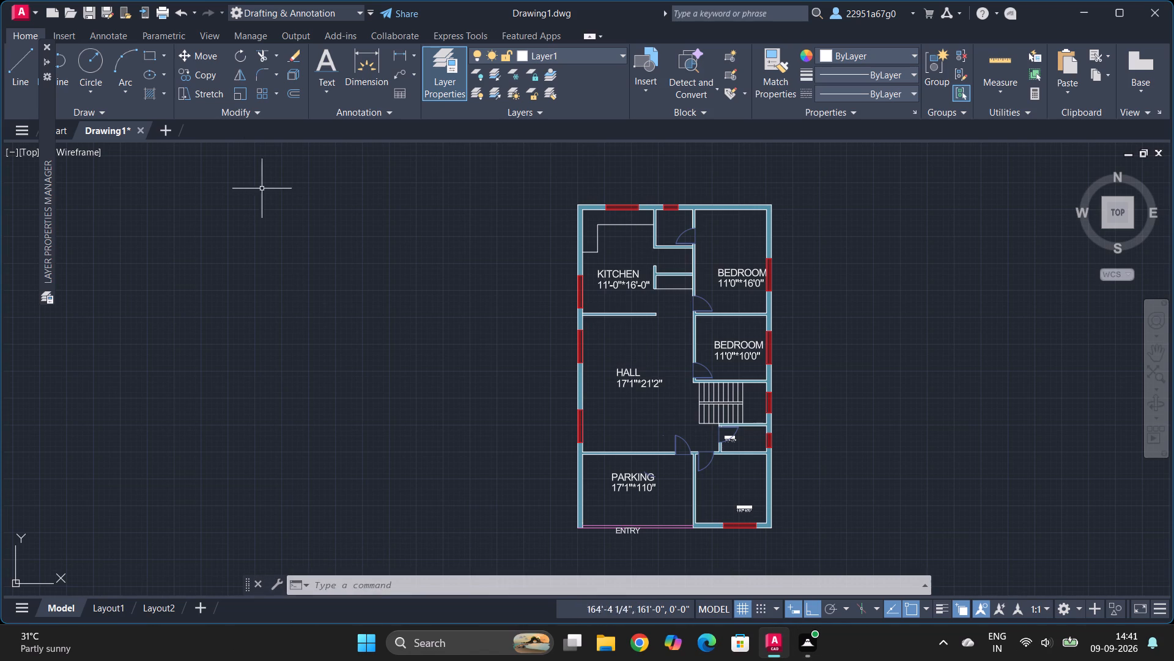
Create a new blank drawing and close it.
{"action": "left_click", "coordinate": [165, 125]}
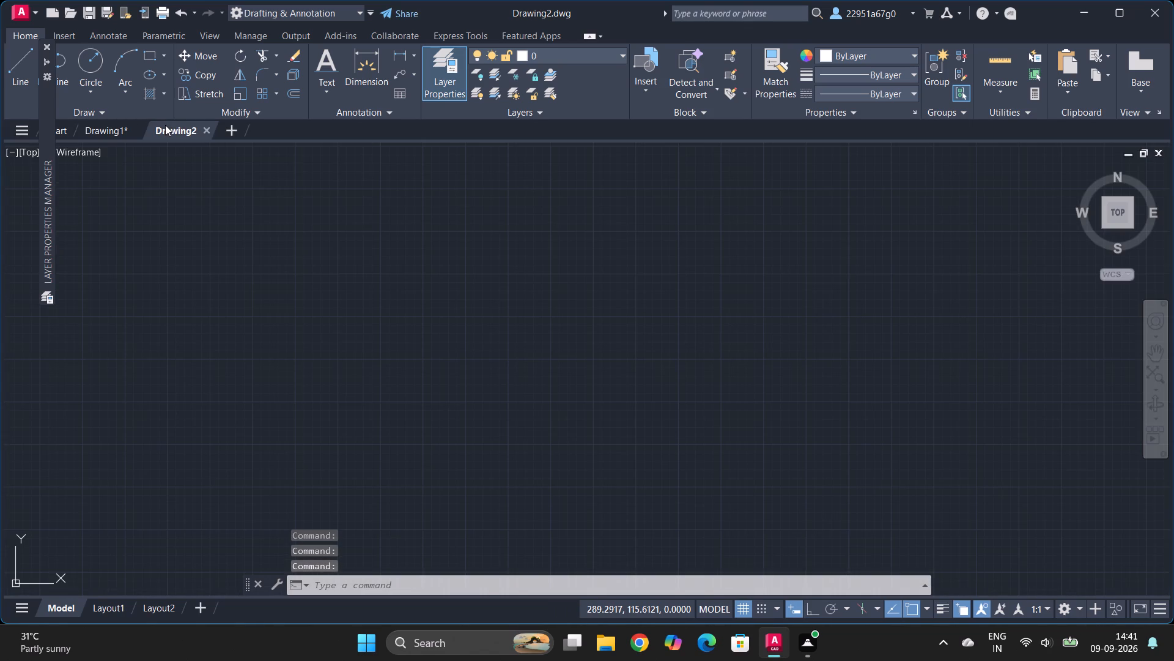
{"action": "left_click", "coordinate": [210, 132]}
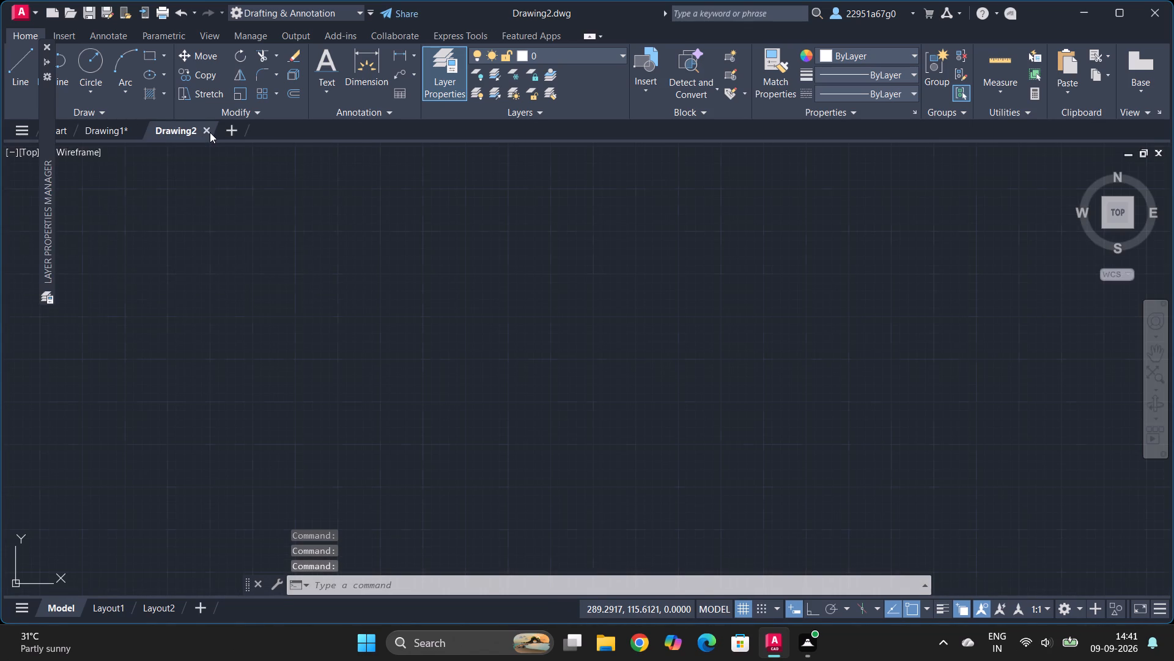
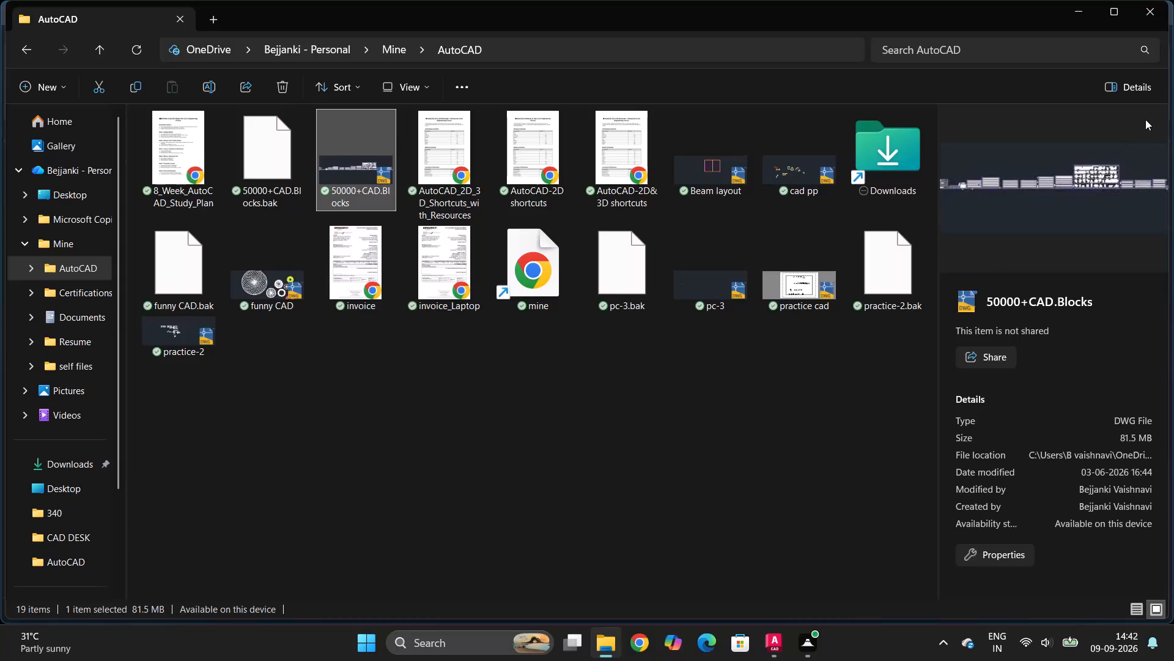
Close the file browser and paste the copied sink block into the empty space beside the floor plan.
{"action": "left_click", "coordinate": [1158, 19]}
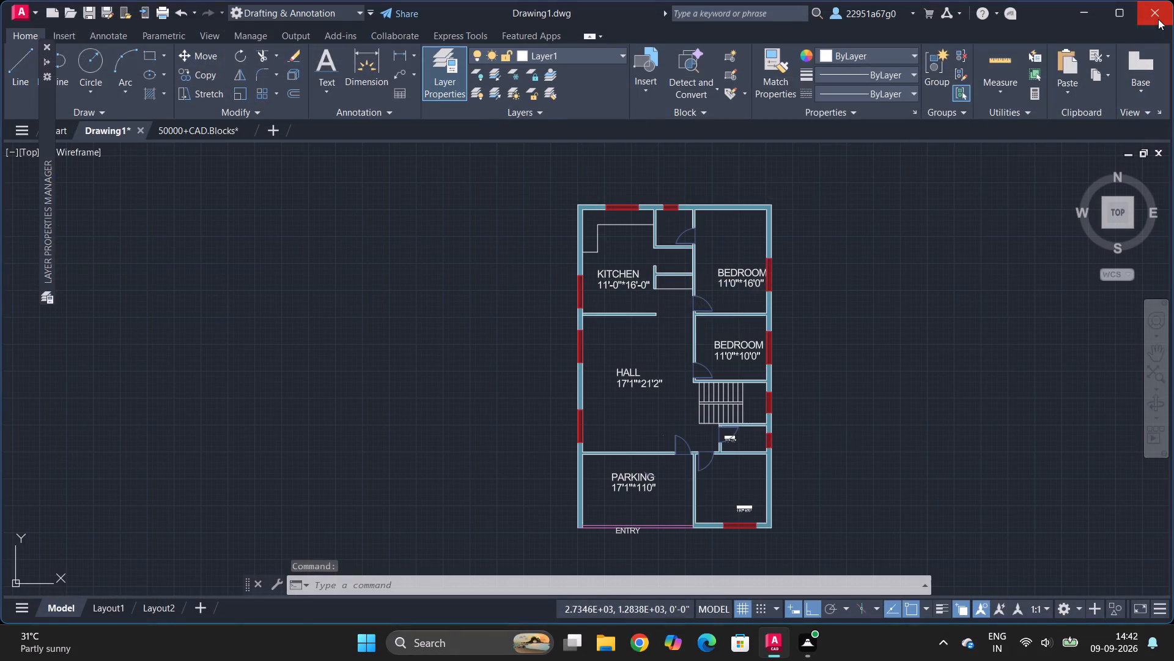
{"action": "left_click", "coordinate": [409, 394]}
{"action": "key", "text": "ctrl+v"}
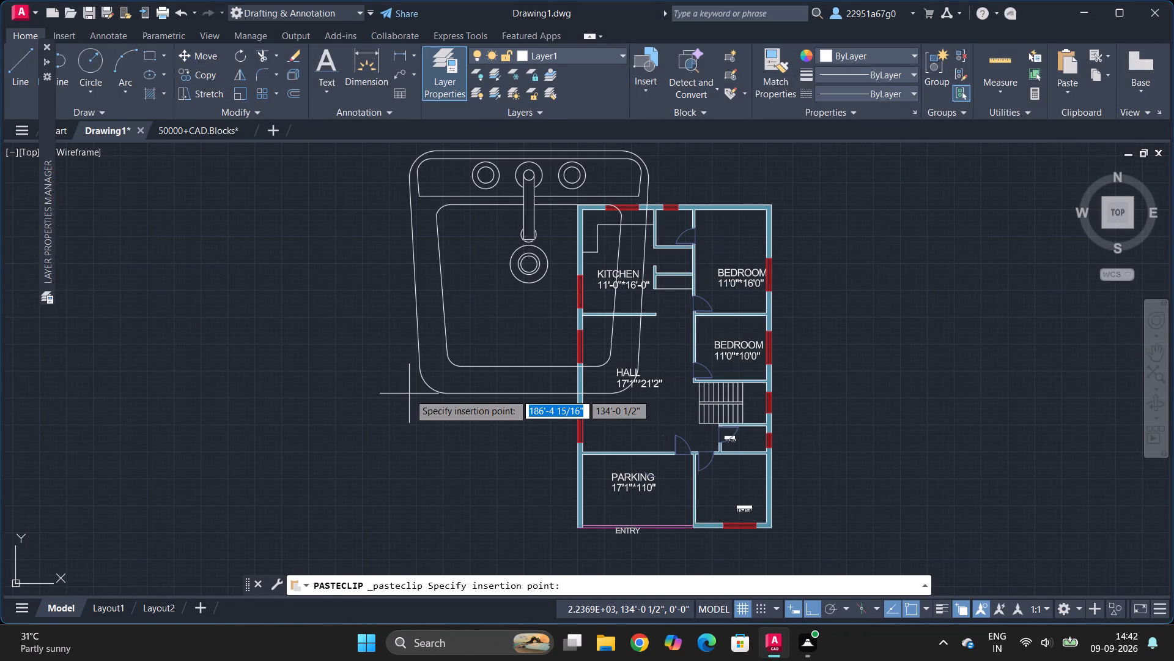
{"action": "left_click", "coordinate": [225, 440]}
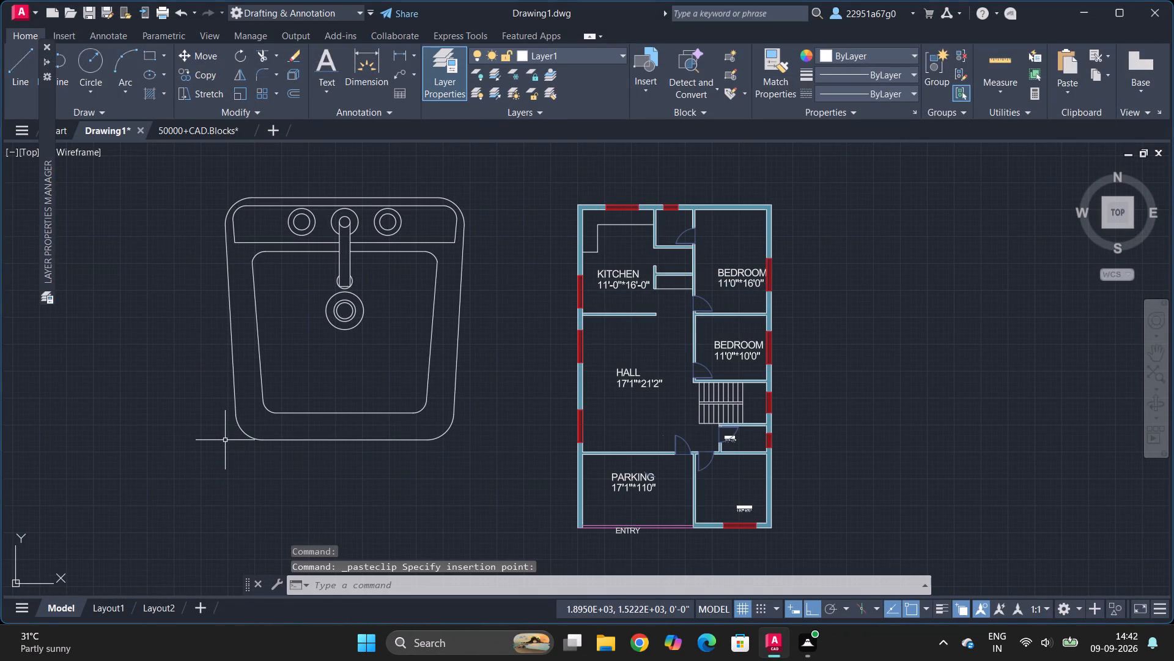
Scale the pasted sink down freehand about its lower-left corner to a block scale of about 86.5.
{"action": "left_click", "coordinate": [185, 172]}
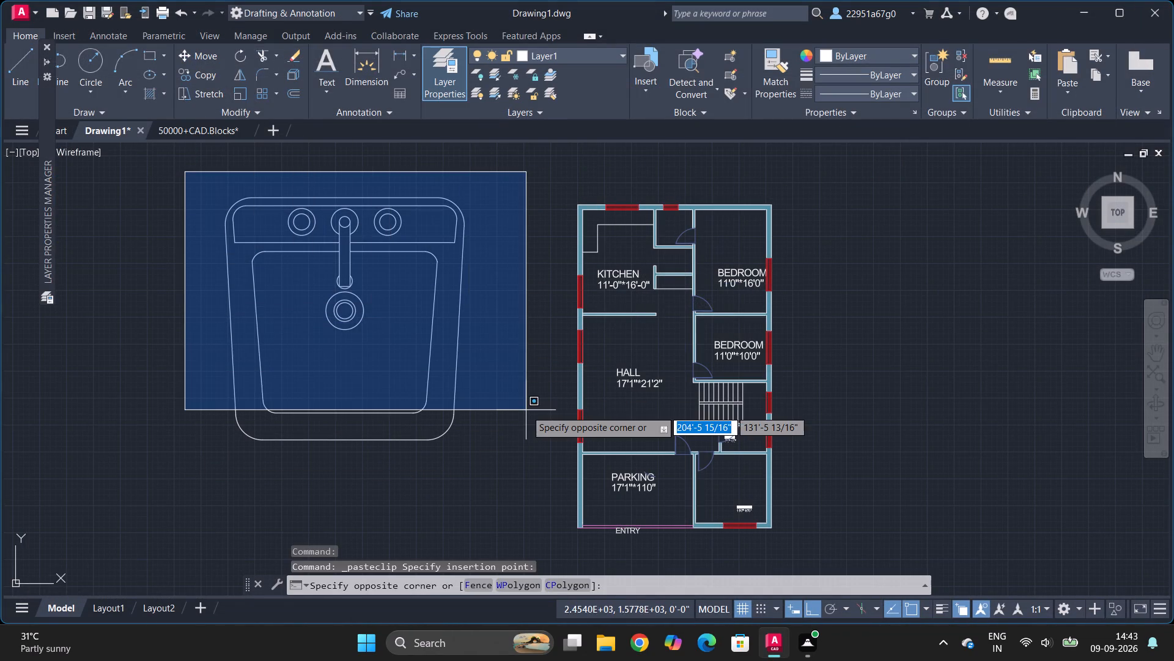
{"action": "left_click", "coordinate": [509, 488]}
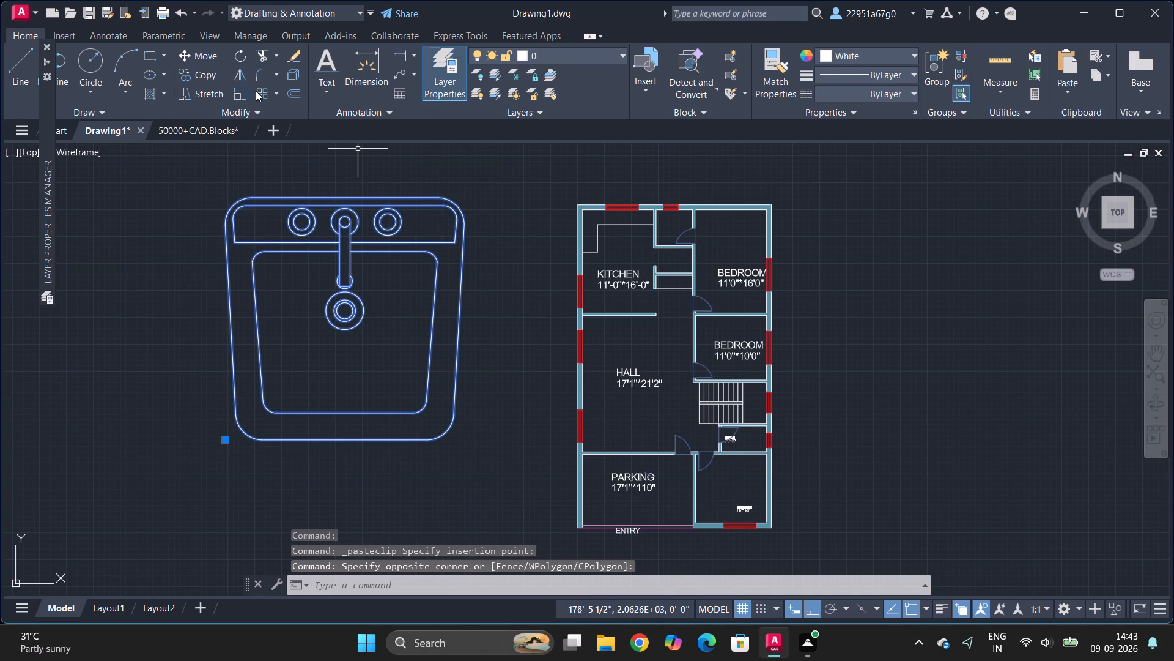
{"action": "left_click", "coordinate": [249, 92]}
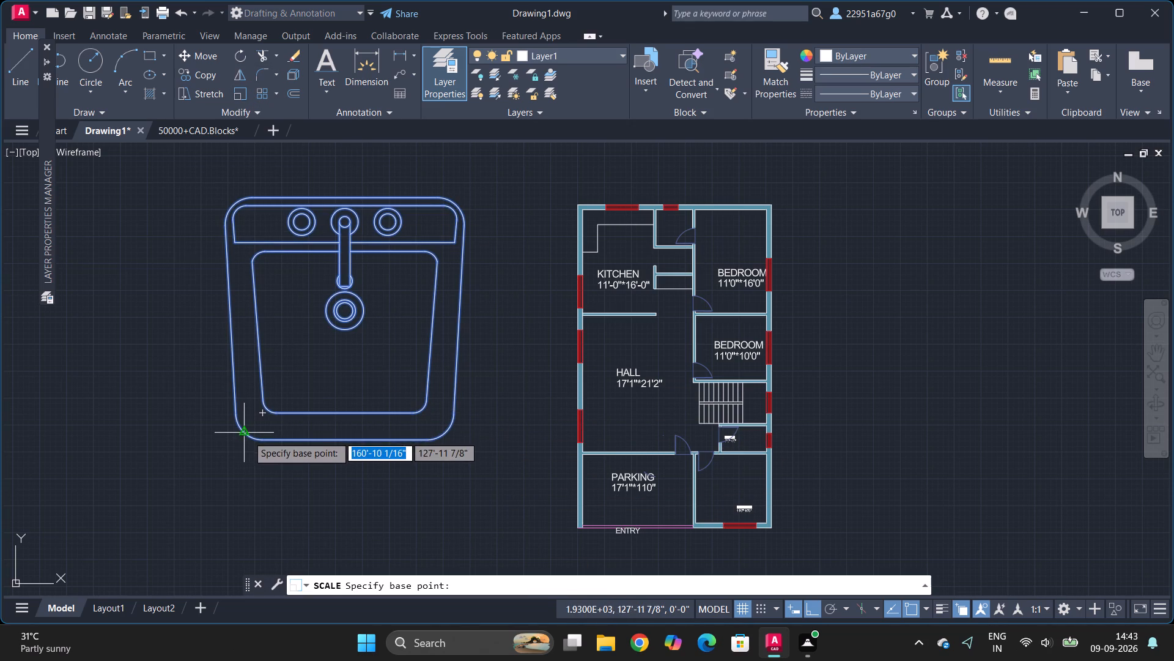
{"action": "left_click", "coordinate": [248, 436]}
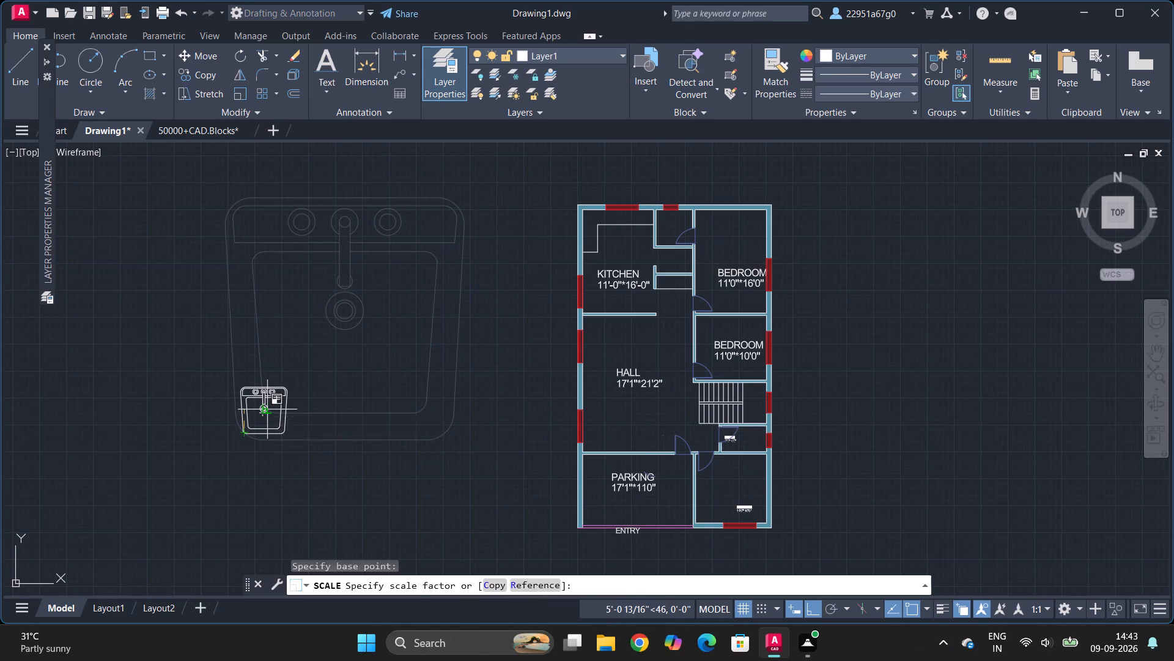
{"action": "left_click", "coordinate": [254, 426]}
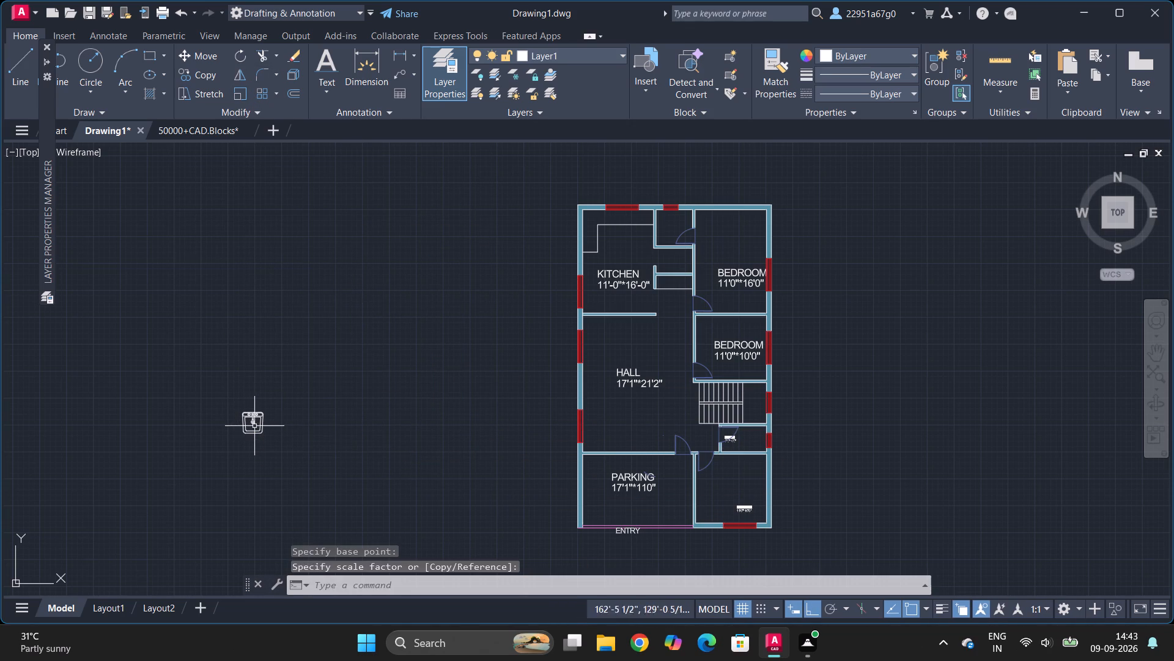
Rotate the sink 90 degrees counterclockwise about its lower-right corner.
{"action": "left_click", "coordinate": [188, 383]}
{"action": "left_click", "coordinate": [363, 484]}
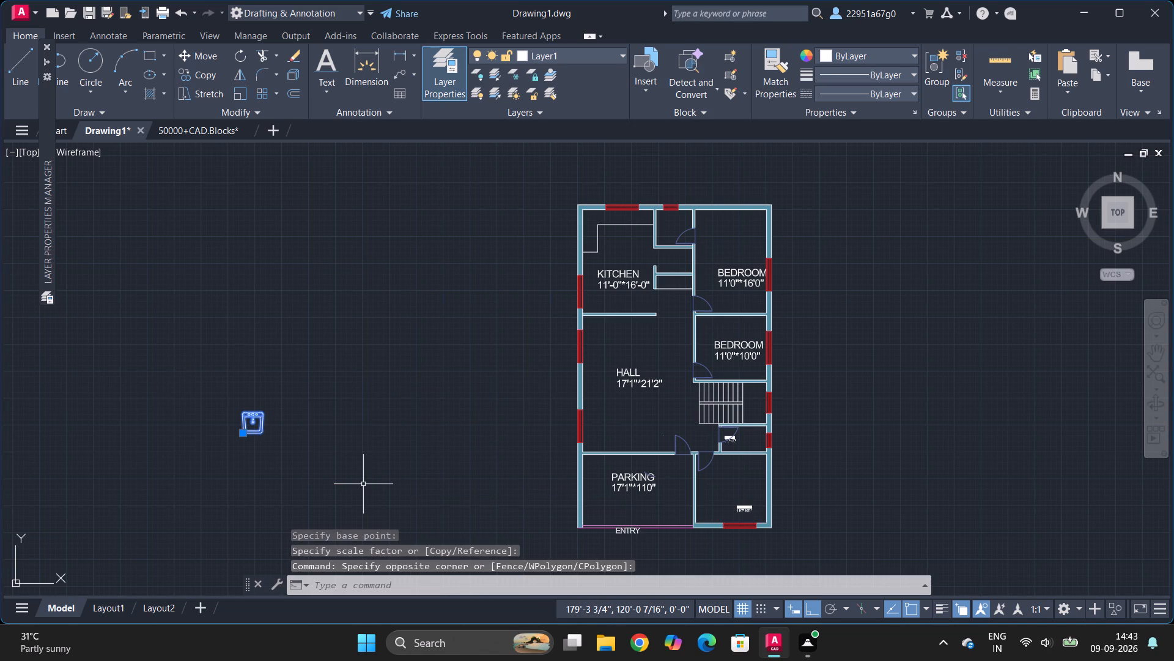
{"action": "type", "text": "RO"}
{"action": "key", "text": "Return"}
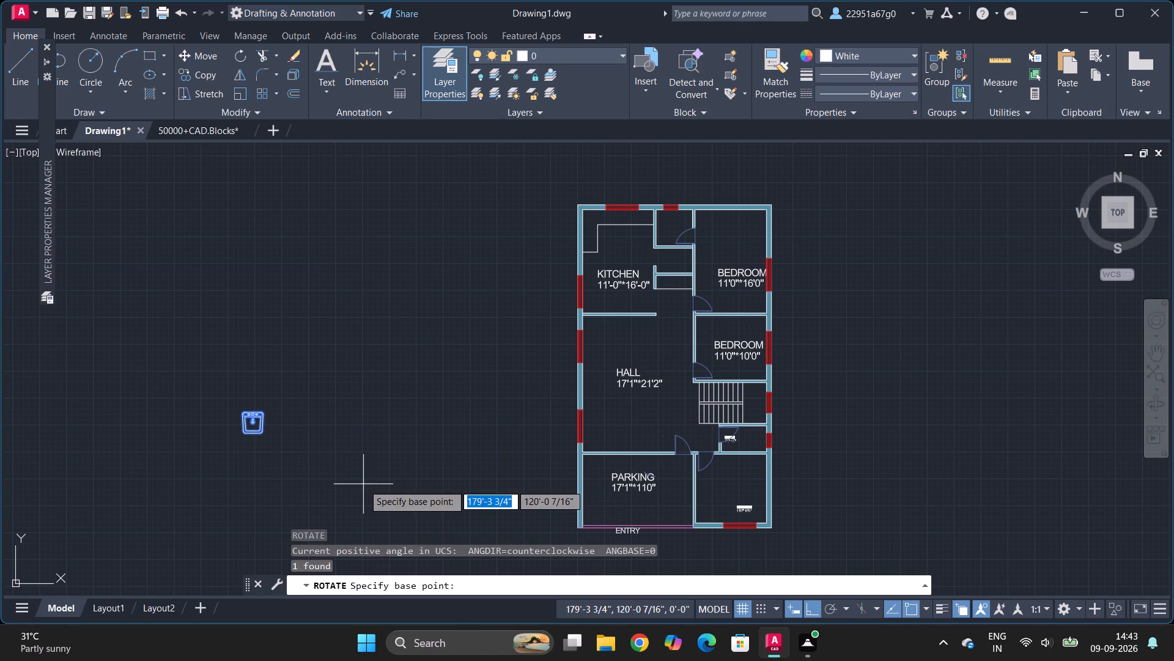
{"action": "left_click_drag", "start_coordinate": [262, 434], "coordinate": [269, 417]}
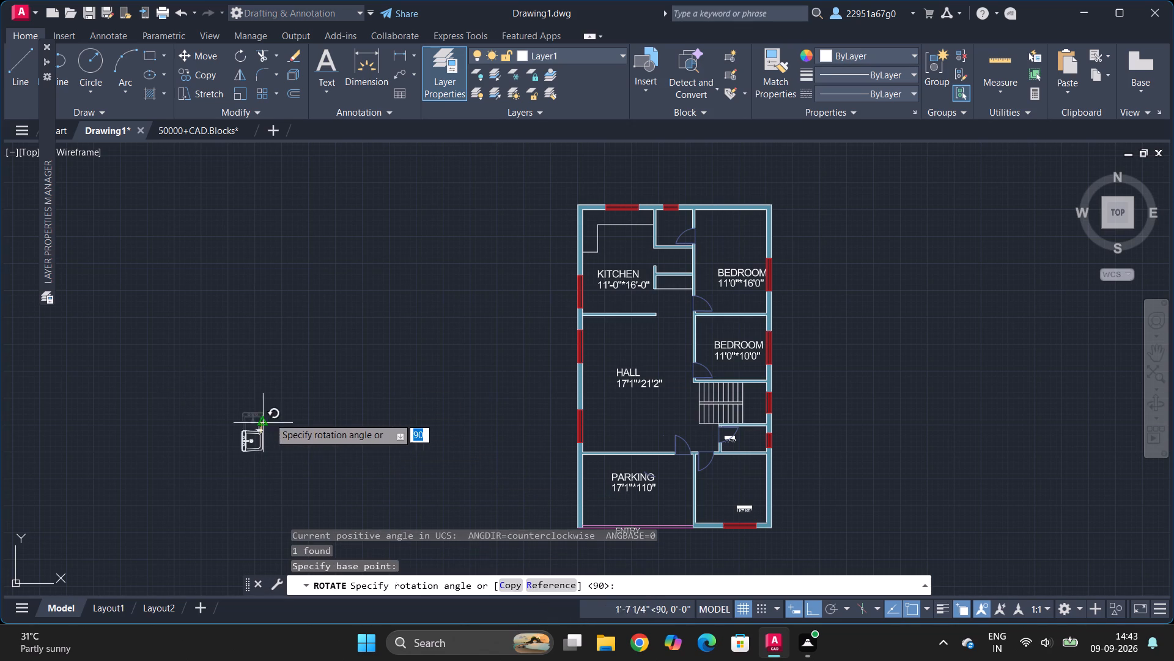
{"action": "left_click_drag", "start_coordinate": [269, 417], "coordinate": [273, 344]}
{"action": "left_click", "coordinate": [273, 344]}
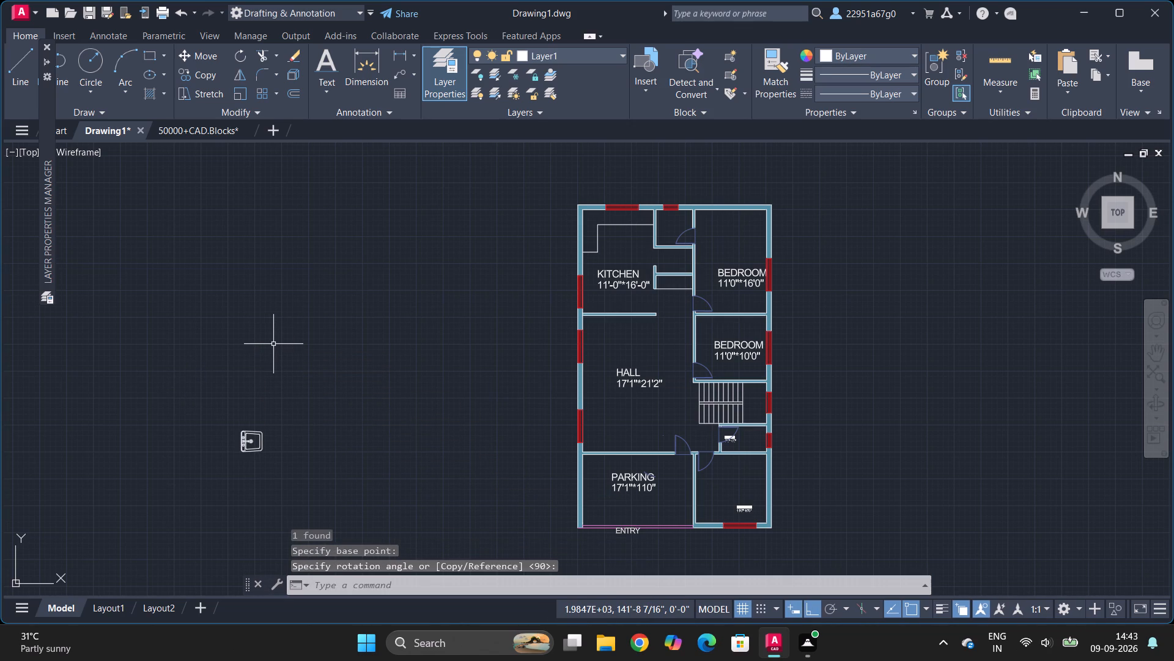
{"action": "key", "text": "Escape"}
Turn Ortho off and move the sink to the kitchen counter's short leg, its lower-right corner on the counter's bottom edge.
{"action": "left_click", "coordinate": [170, 396]}
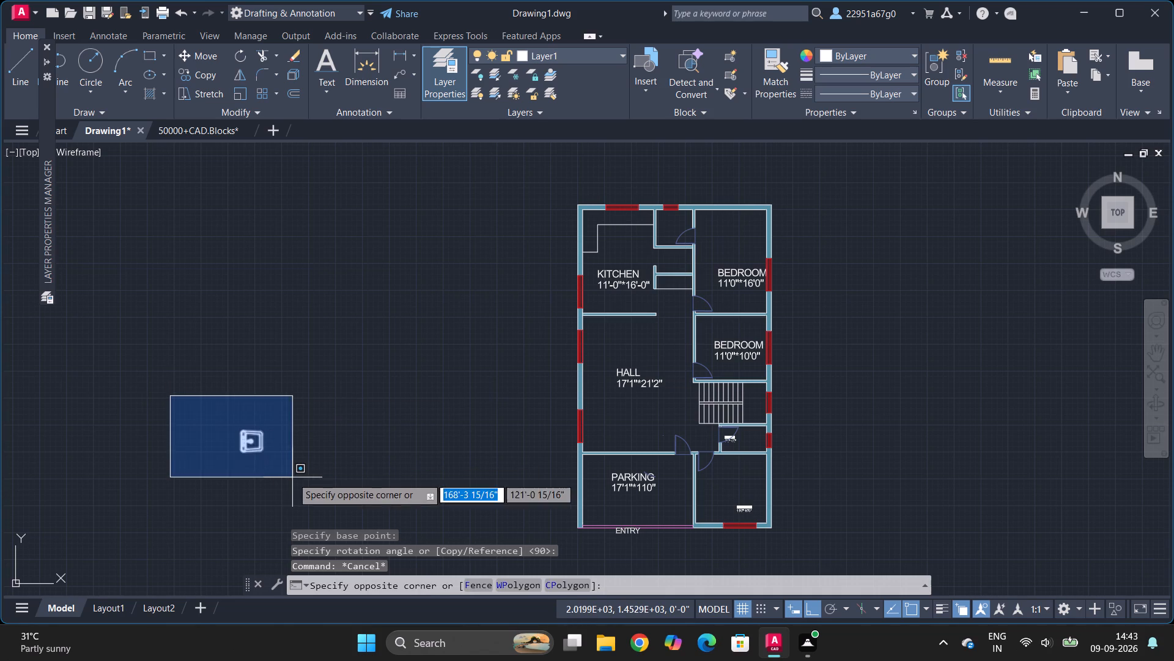
{"action": "left_click", "coordinate": [292, 477]}
{"action": "type", "text": "MO"}
{"action": "key", "text": "Return"}
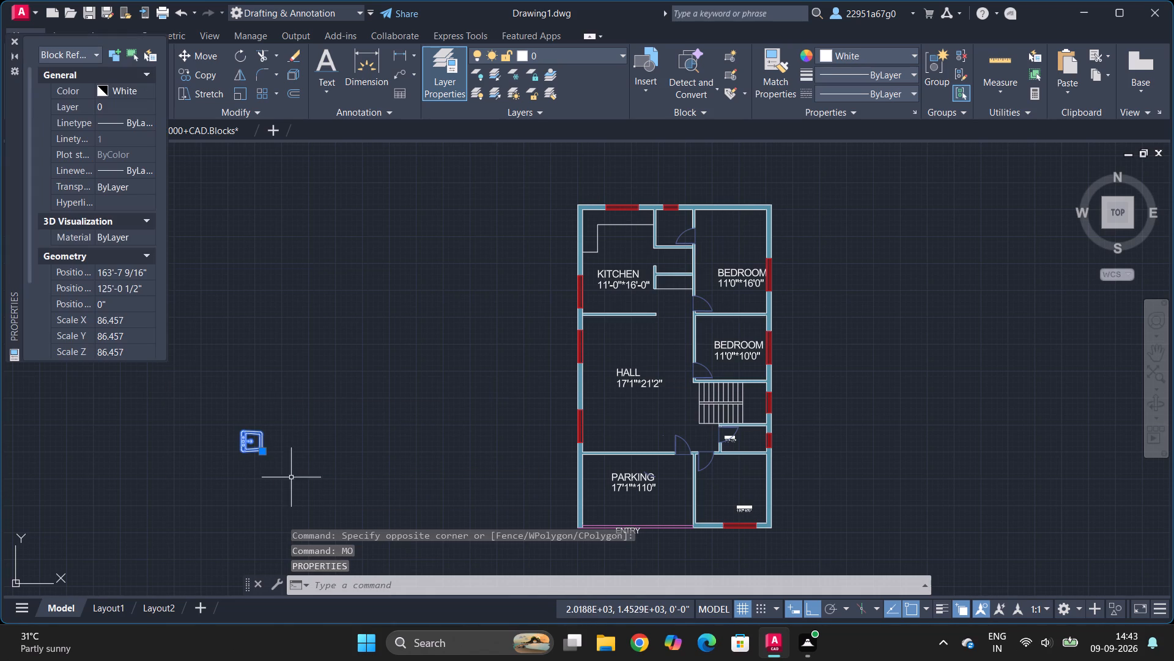
{"action": "left_click", "coordinate": [258, 449]}
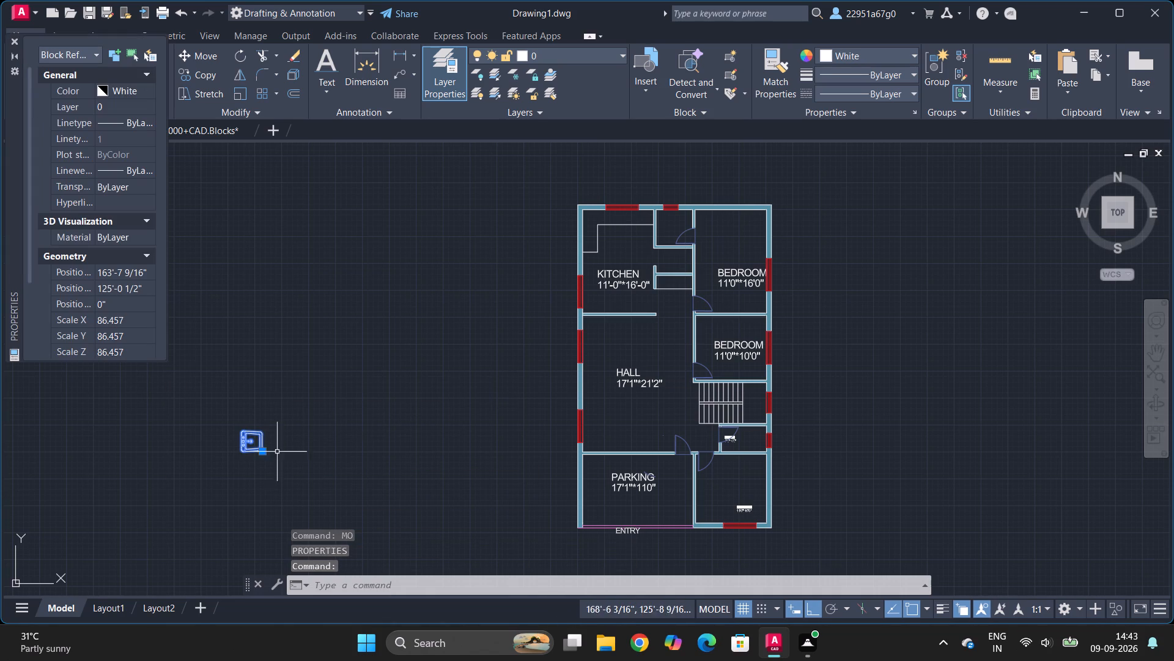
{"action": "left_click", "coordinate": [264, 454]}
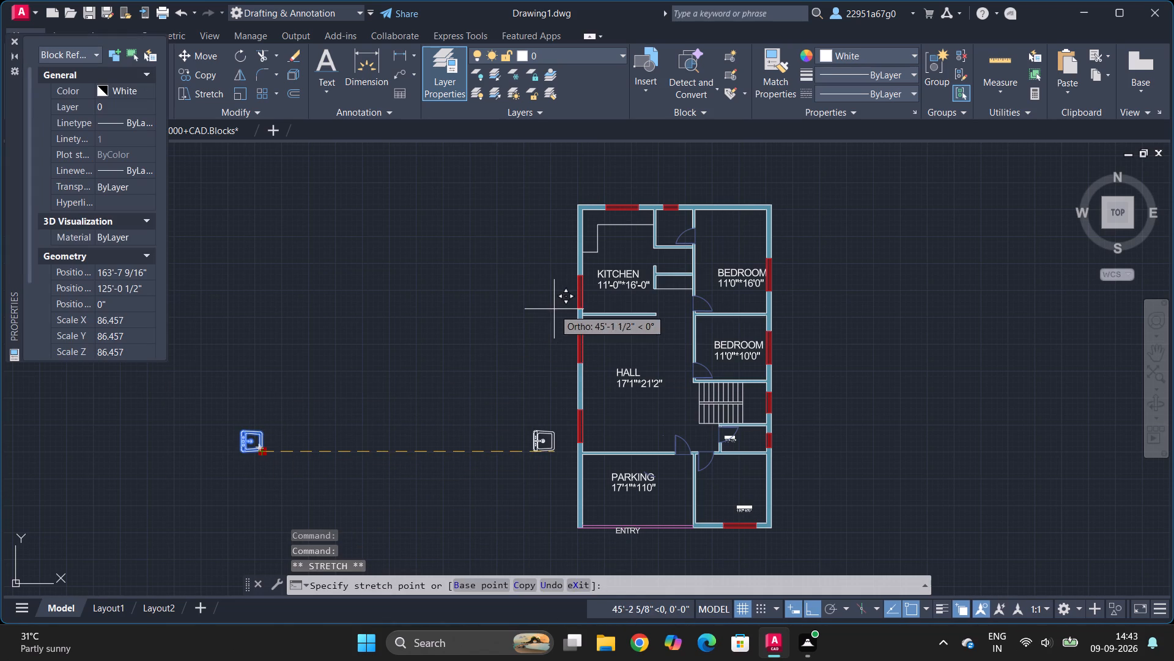
{"action": "left_click", "coordinate": [810, 610]}
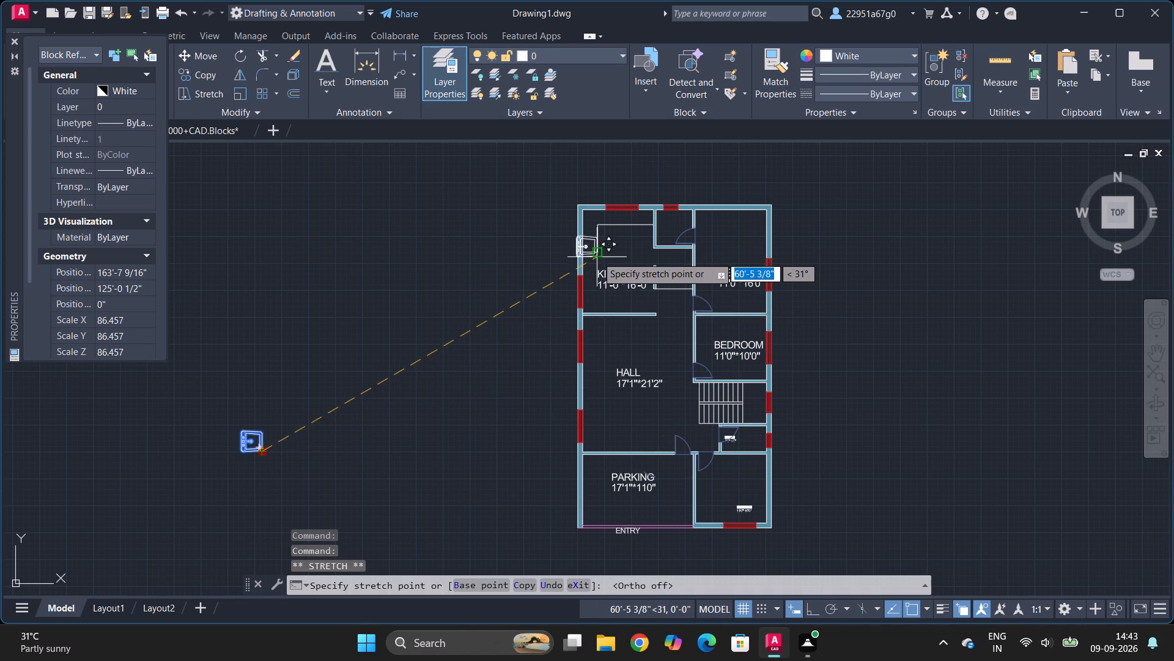
{"action": "scroll", "coordinate": [597, 253], "scroll_direction": "up", "scroll_amount": 7, "text": "ctrl"}
{"action": "scroll", "coordinate": [654, 411], "scroll_direction": "down", "scroll_amount": 5, "text": "ctrl"}
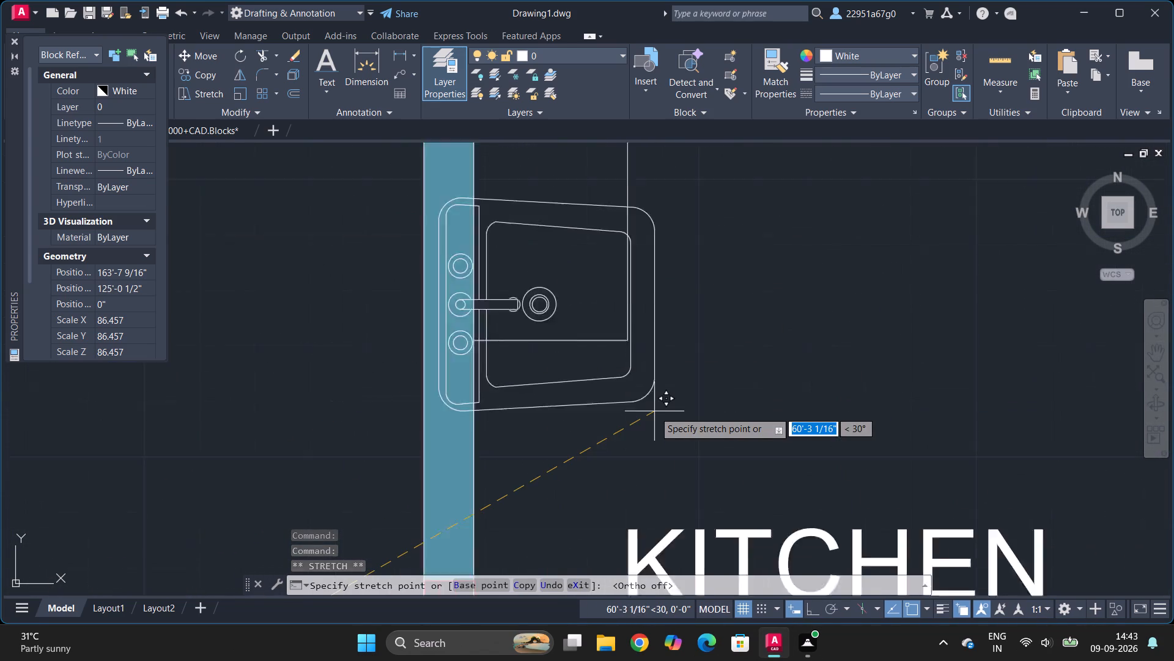
{"action": "scroll", "coordinate": [647, 377], "scroll_direction": "up", "scroll_amount": 4, "text": "ctrl"}
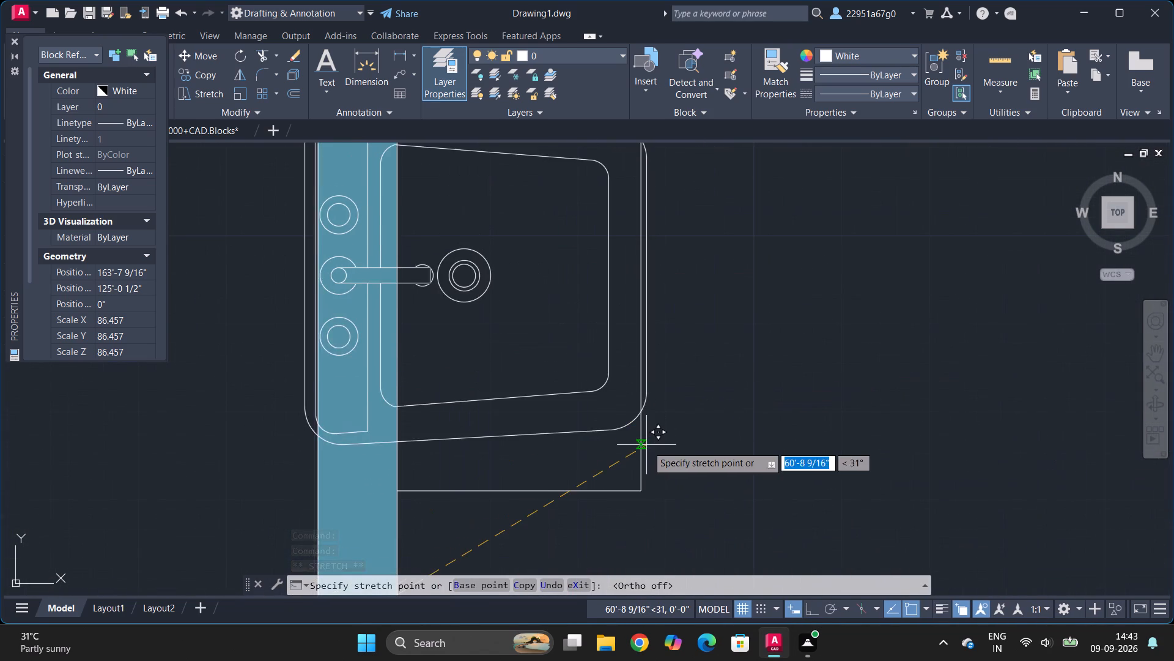
{"action": "left_click", "coordinate": [618, 495]}
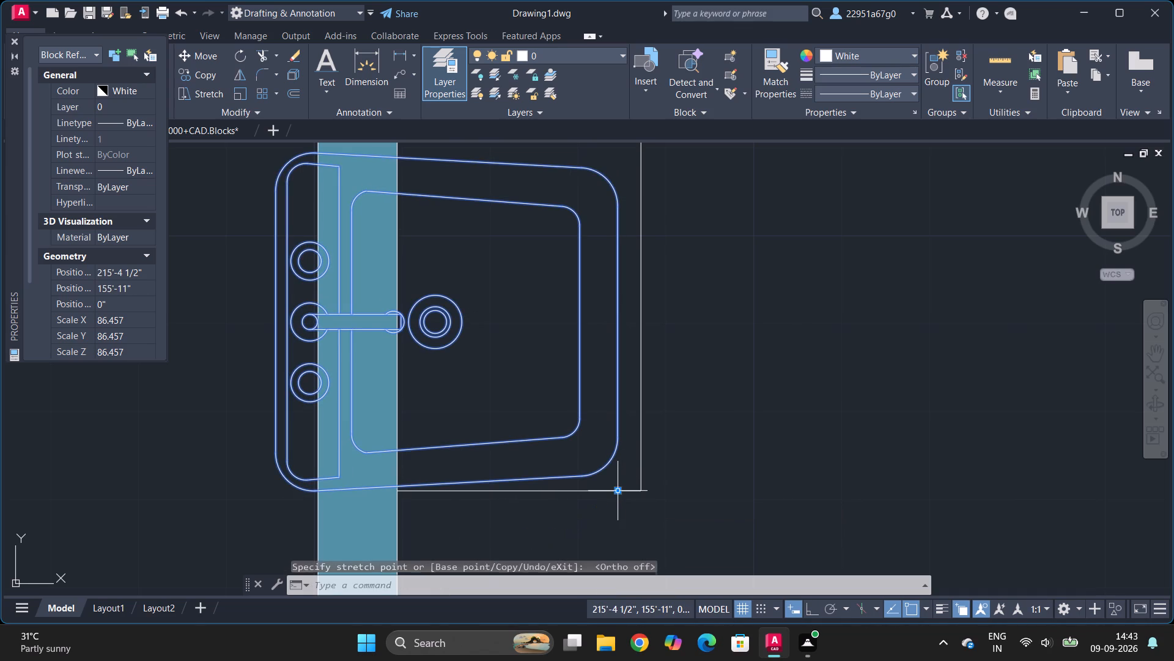
{"action": "key", "text": "Escape"}
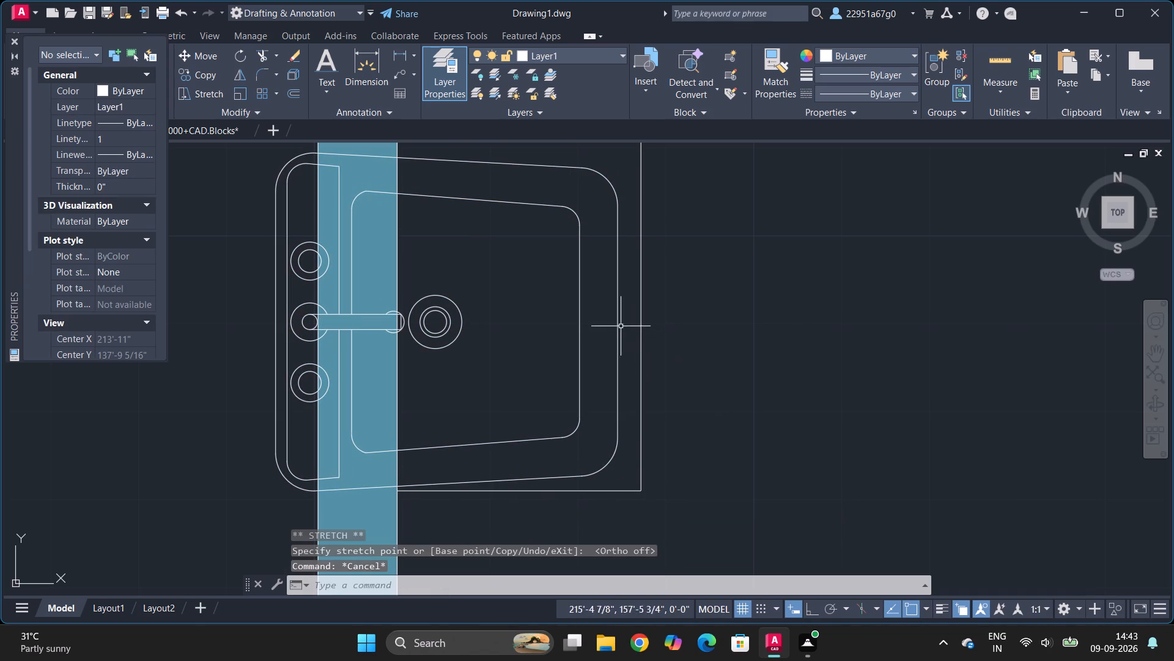
Scale the kitchen sink down freehand about its upper-right corner to a block scale of about 44.2.
{"action": "left_click", "coordinate": [616, 324]}
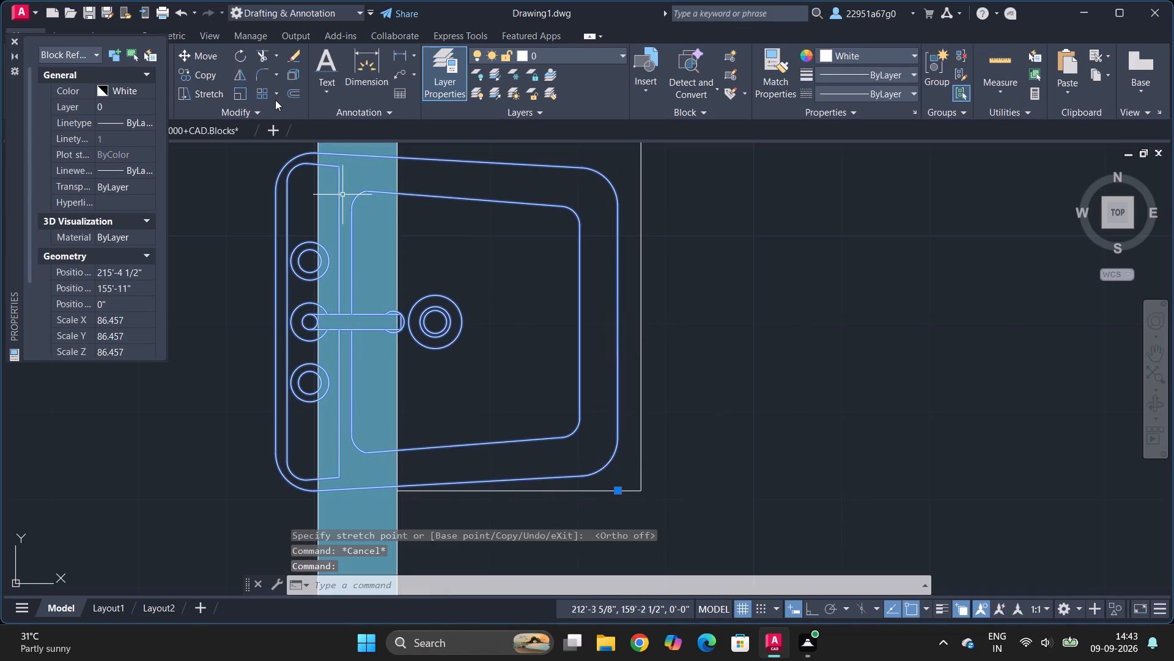
{"action": "left_click", "coordinate": [237, 95]}
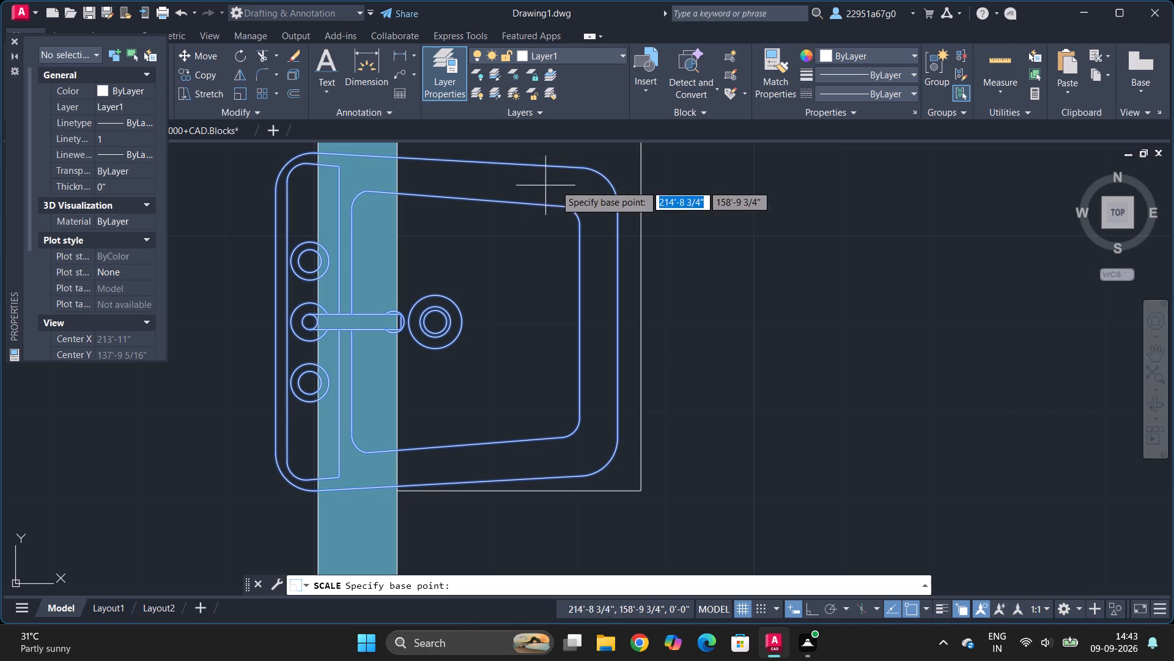
{"action": "left_click", "coordinate": [600, 176]}
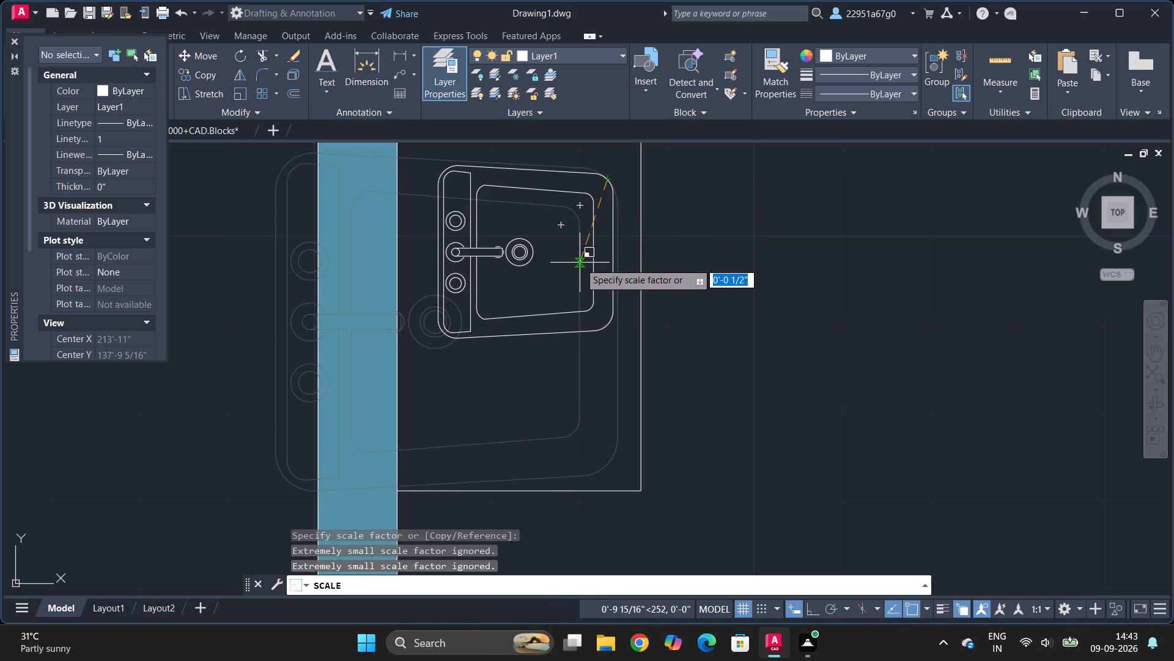
{"action": "left_click", "coordinate": [580, 263]}
{"action": "scroll", "coordinate": [651, 289], "scroll_direction": "down", "scroll_amount": 5, "text": "ctrl"}
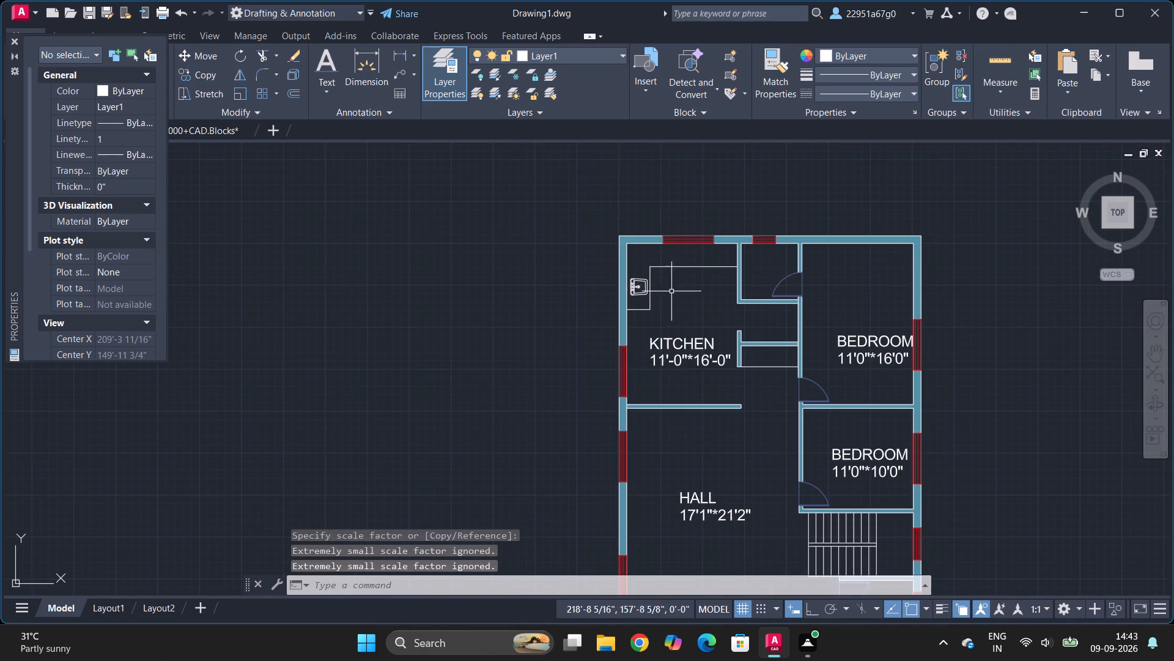
Move the sink down about 1'-1" within the counter's short leg, near its lower end, and close the object properties.
{"action": "left_click", "coordinate": [634, 290]}
{"action": "type", "text": "MO"}
{"action": "key", "text": "Return"}
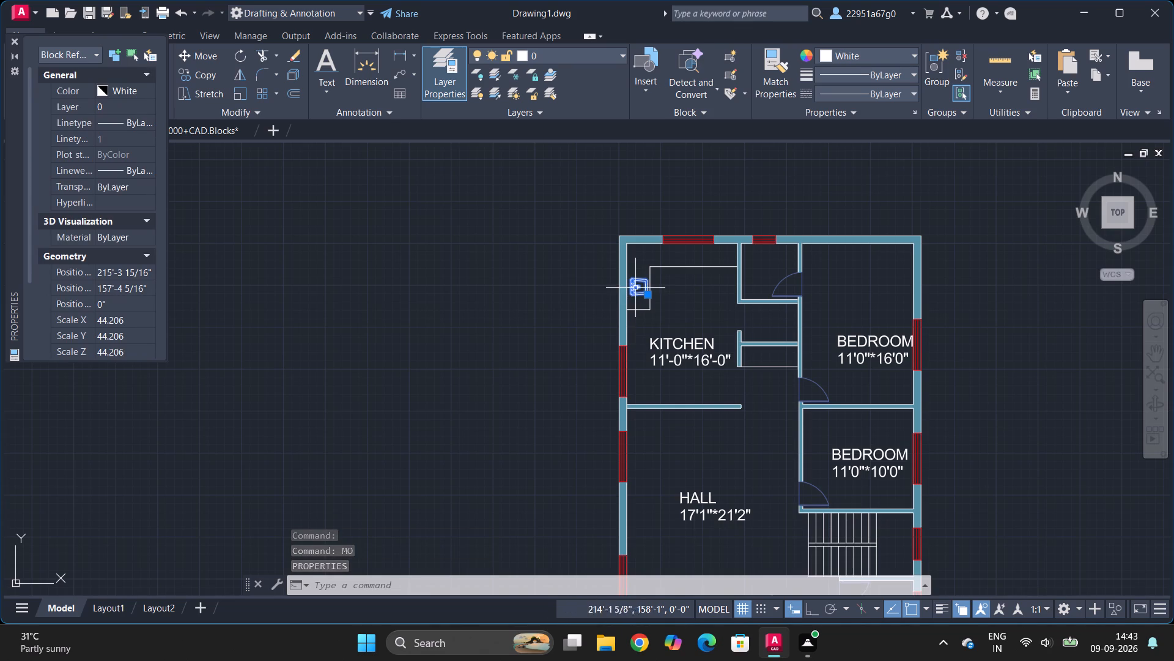
{"action": "left_click", "coordinate": [635, 287]}
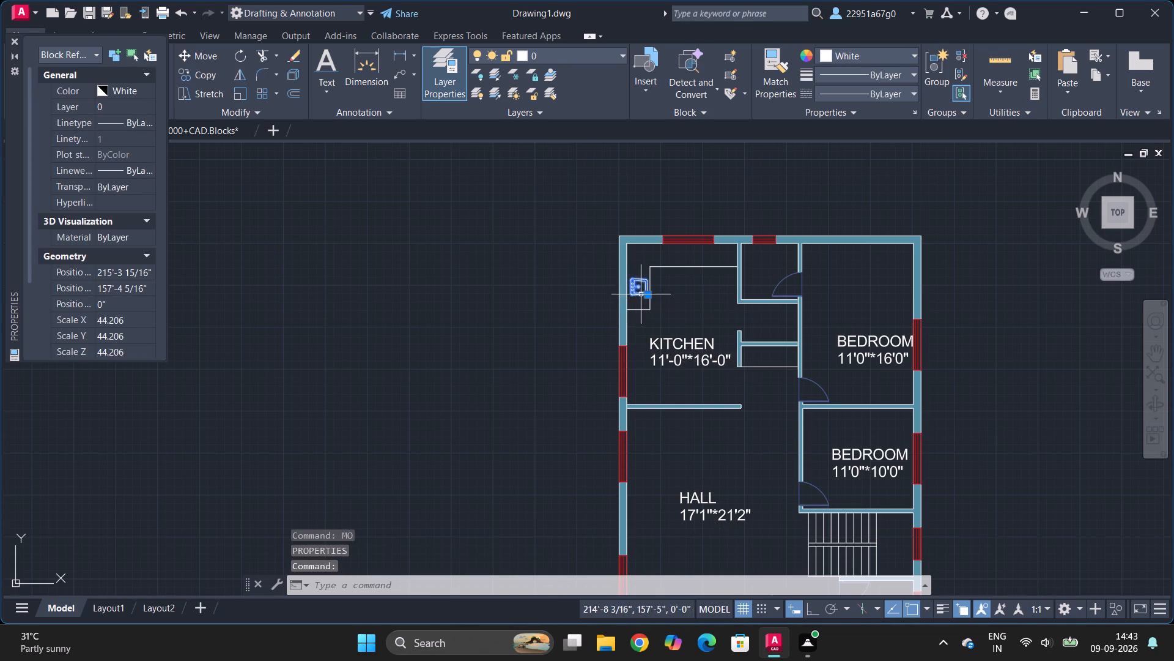
{"action": "left_click", "coordinate": [638, 288]}
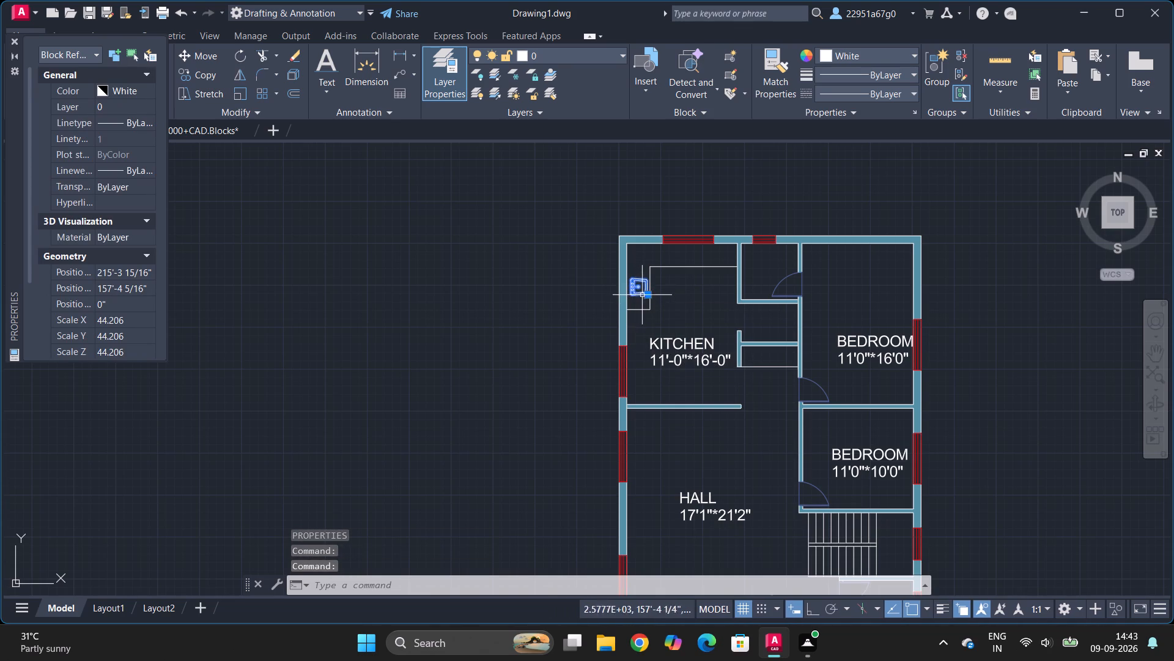
{"action": "left_click", "coordinate": [647, 294]}
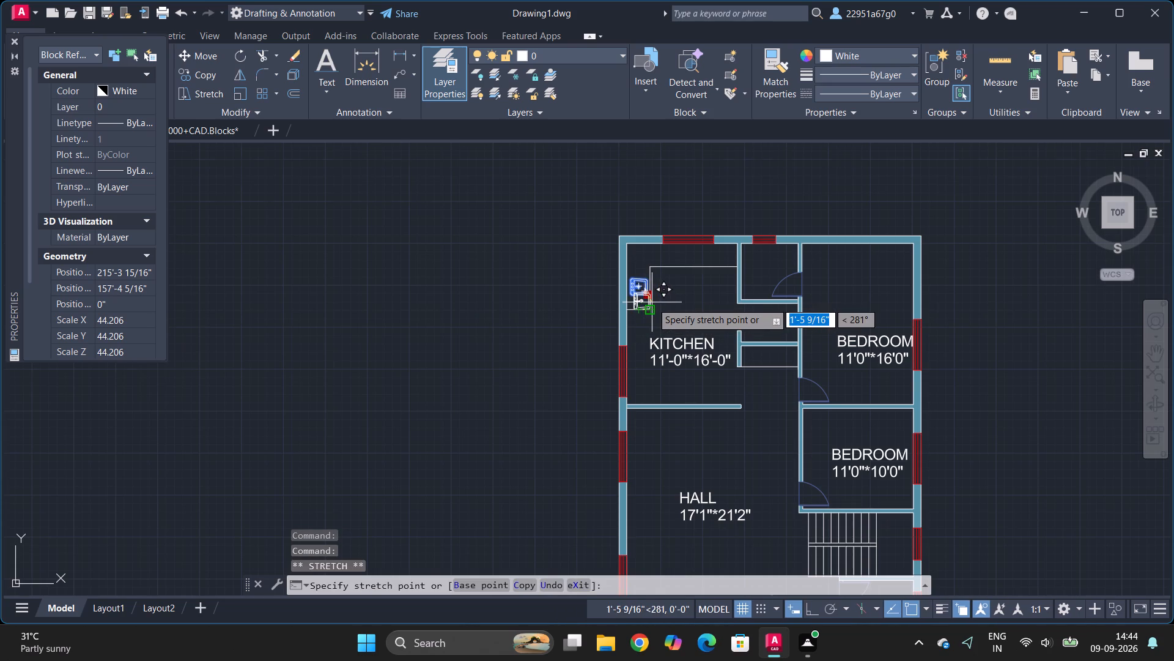
{"action": "scroll", "coordinate": [652, 302], "scroll_direction": "up", "scroll_amount": 6, "text": "ctrl"}
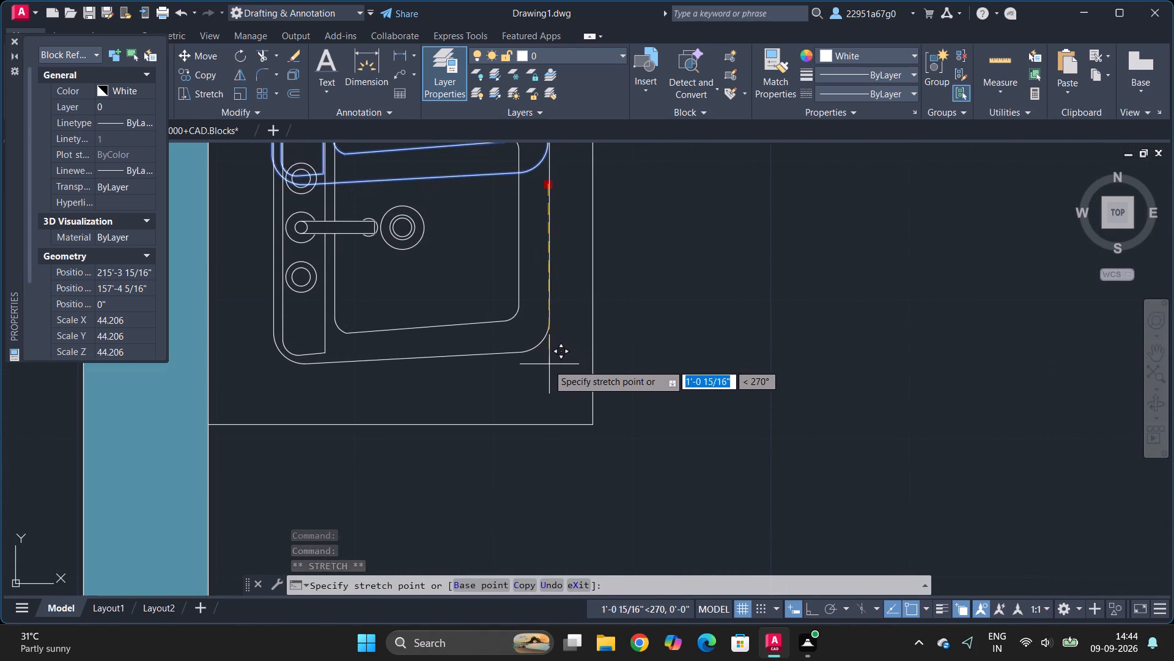
{"action": "left_click", "coordinate": [536, 369]}
{"action": "key", "text": "Escape"}
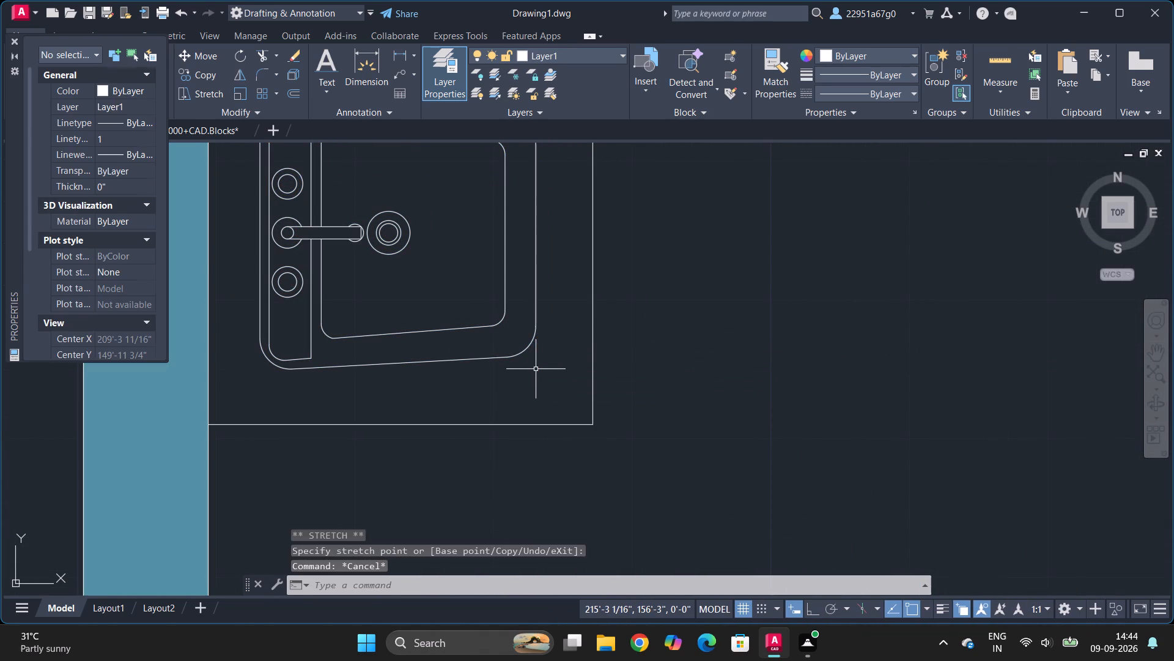
{"action": "scroll", "coordinate": [704, 332], "scroll_direction": "down", "scroll_amount": 3, "text": "ctrl"}
{"action": "scroll", "coordinate": [637, 260], "scroll_direction": "down", "scroll_amount": 2, "text": "ctrl"}
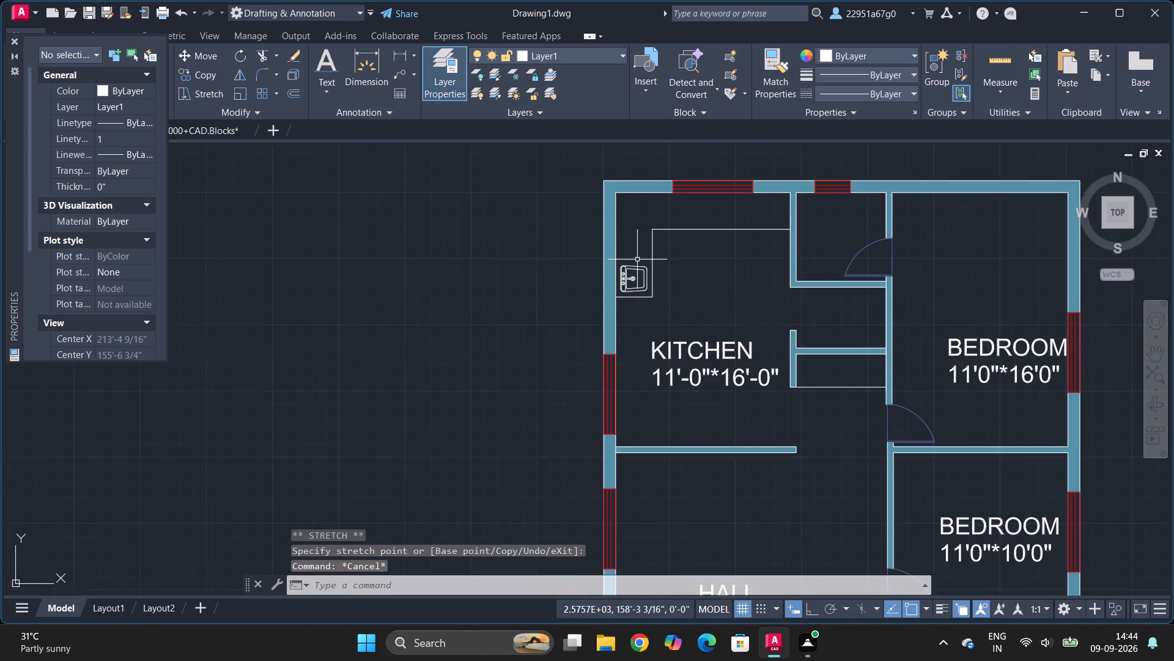
{"action": "scroll", "coordinate": [665, 204], "scroll_direction": "up", "scroll_amount": 1, "text": "ctrl"}
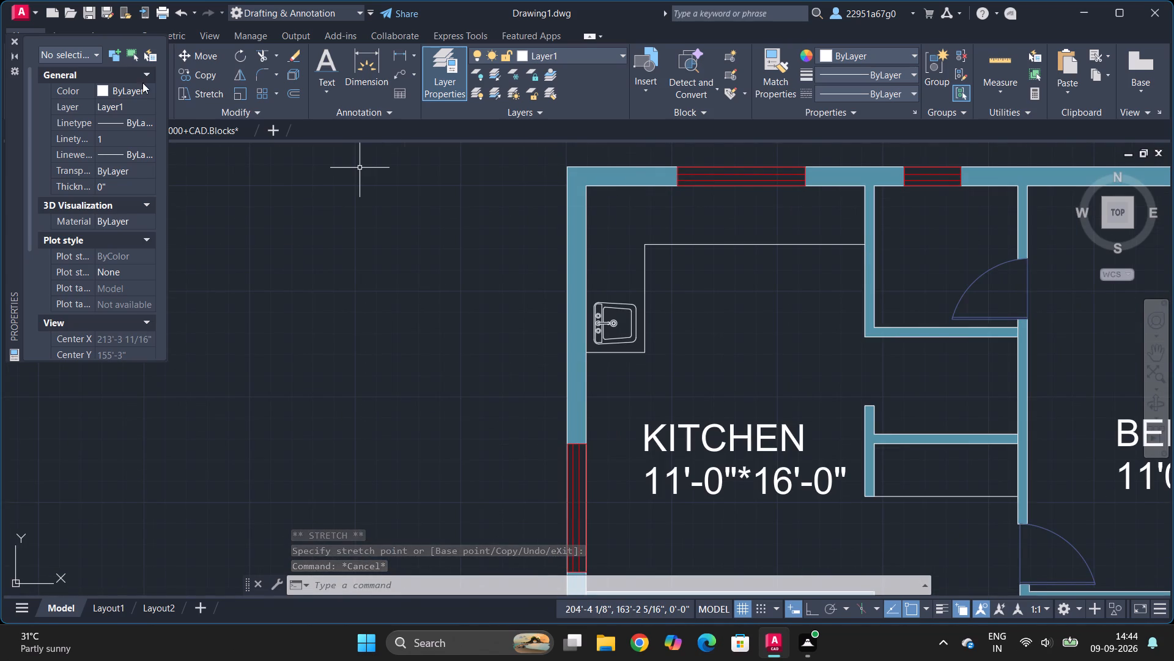
{"action": "left_click", "coordinate": [14, 40]}
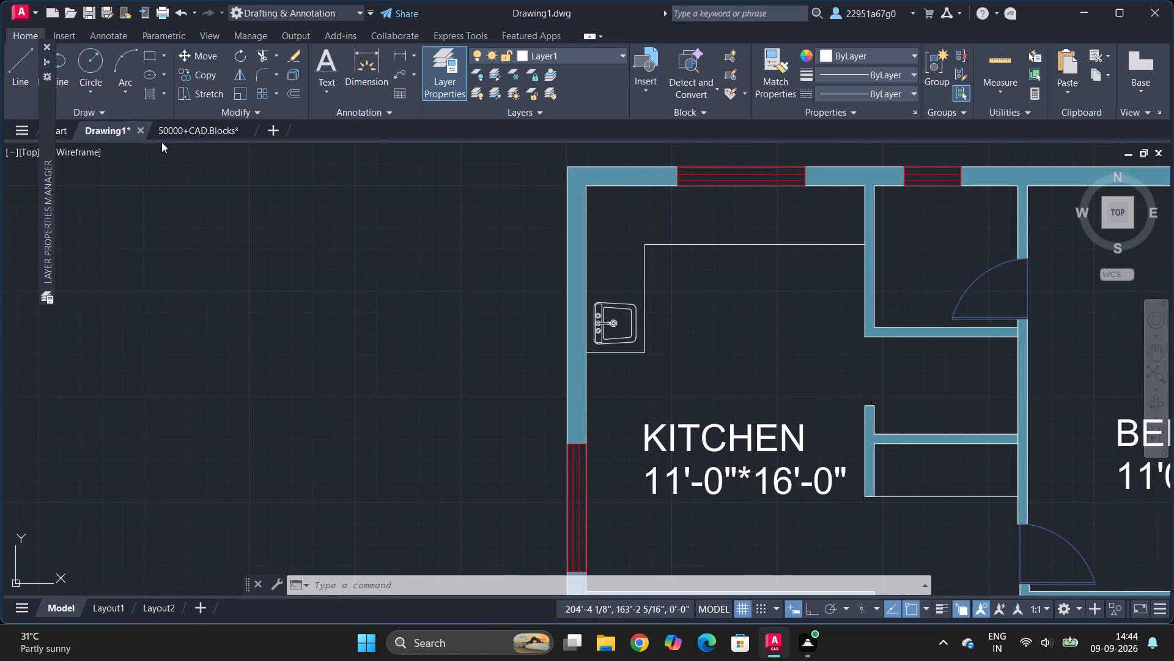
Copy the rounded fixture, fifth in the Urinals Plan upper row of 50000+CAD.Blocks, and paste it above the house in Drawing1.
{"action": "left_click", "coordinate": [177, 129]}
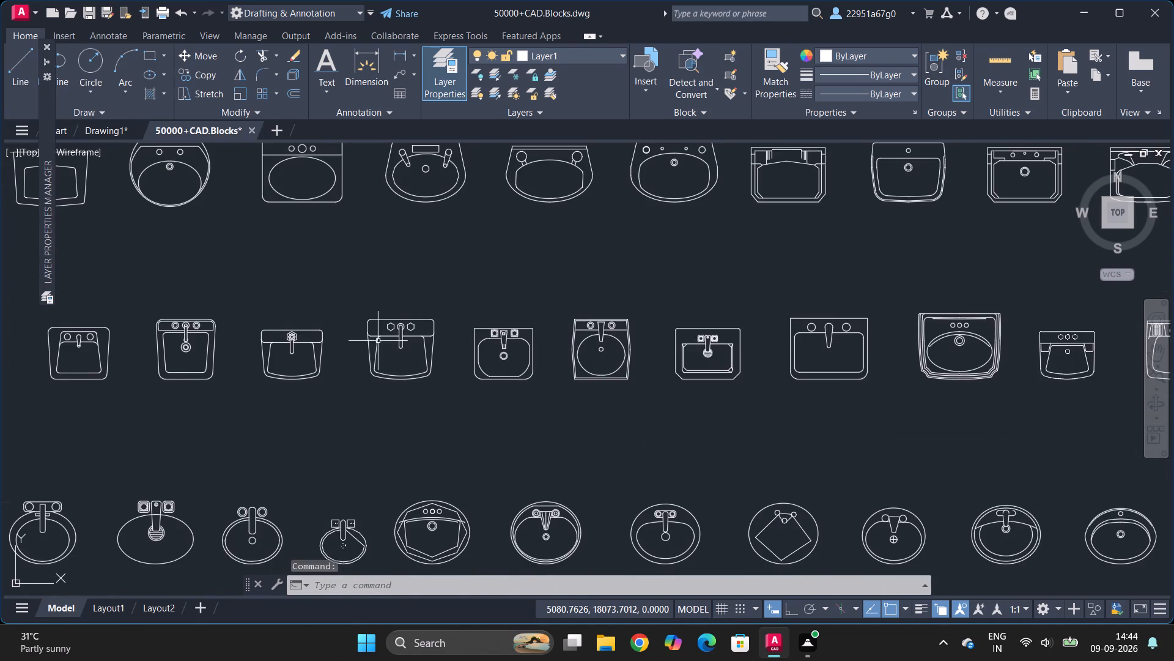
{"action": "scroll", "coordinate": [378, 341], "scroll_direction": "down", "scroll_amount": 6, "text": "ctrl"}
{"action": "scroll", "coordinate": [544, 434], "scroll_direction": "up", "scroll_amount": 5, "text": "ctrl"}
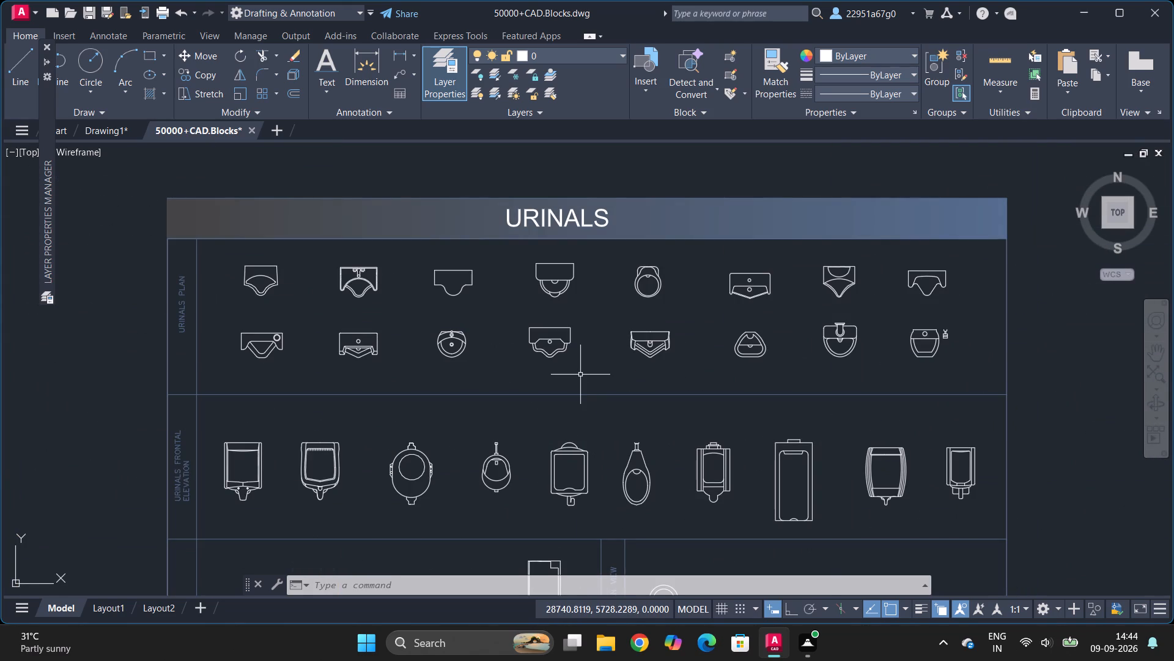
{"action": "scroll", "coordinate": [493, 345], "scroll_direction": "down", "scroll_amount": 2, "text": "ctrl"}
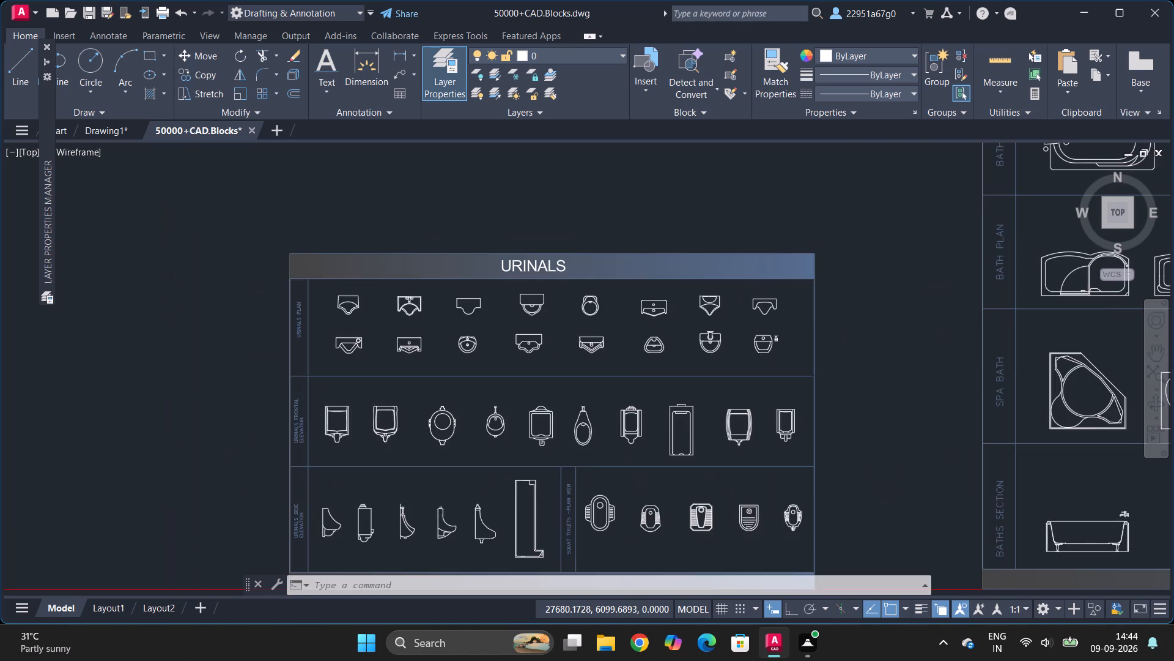
{"action": "scroll", "coordinate": [540, 396], "scroll_direction": "up", "scroll_amount": 3, "text": "ctrl"}
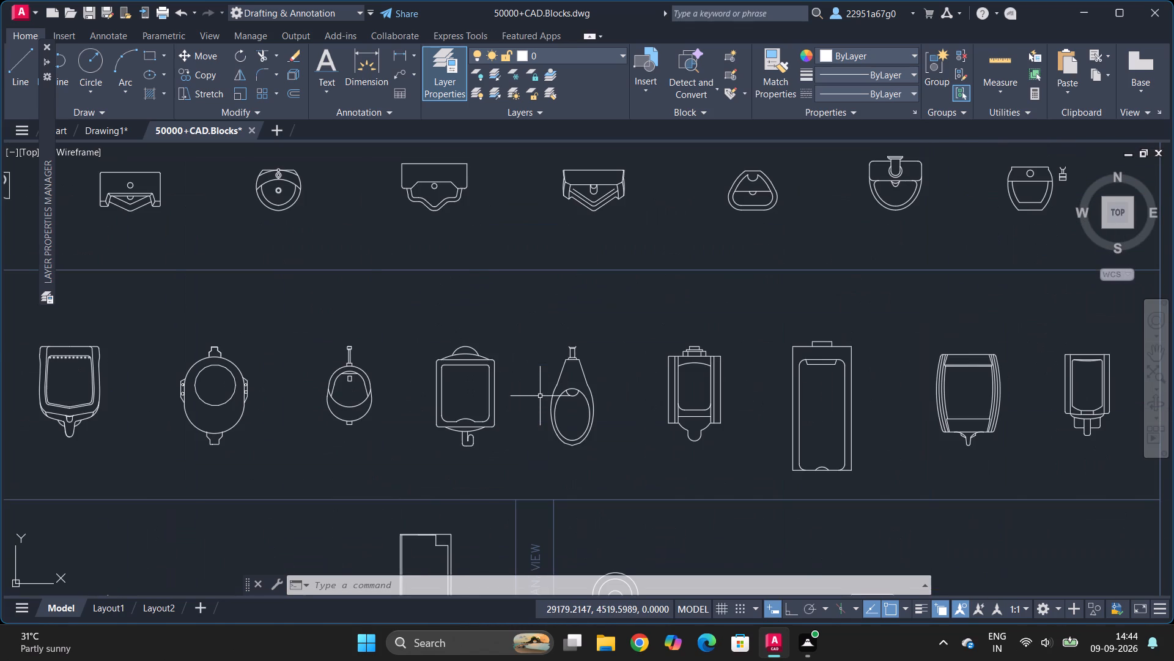
{"action": "scroll", "coordinate": [540, 396], "scroll_direction": "down", "scroll_amount": 1, "text": "ctrl"}
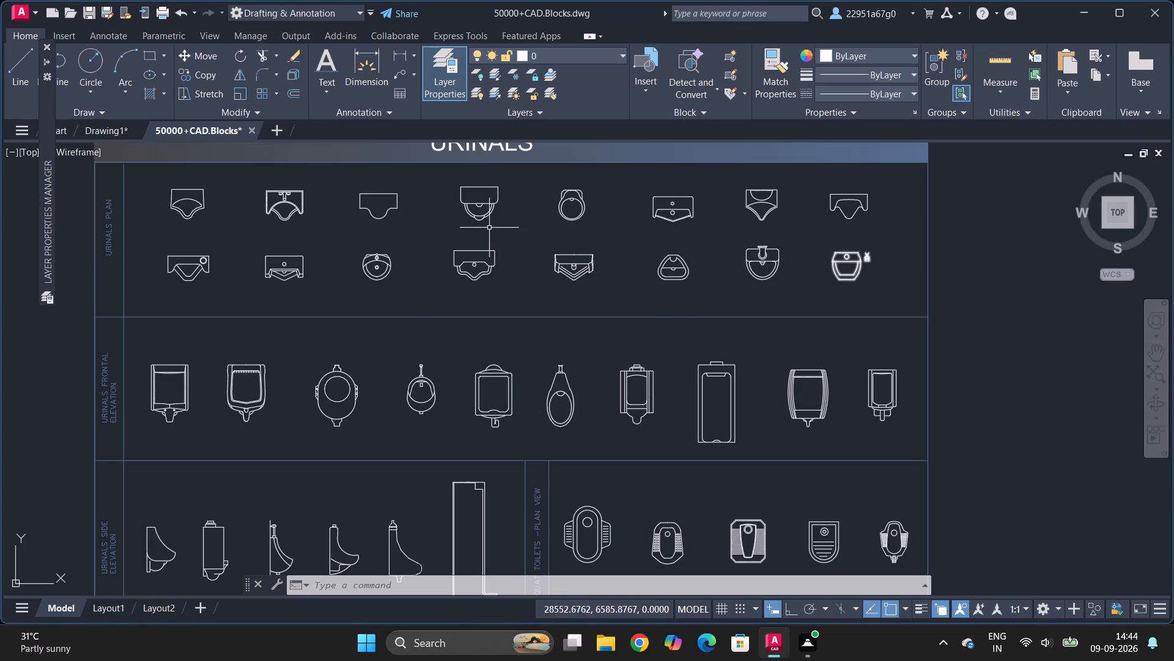
{"action": "left_click", "coordinate": [567, 221]}
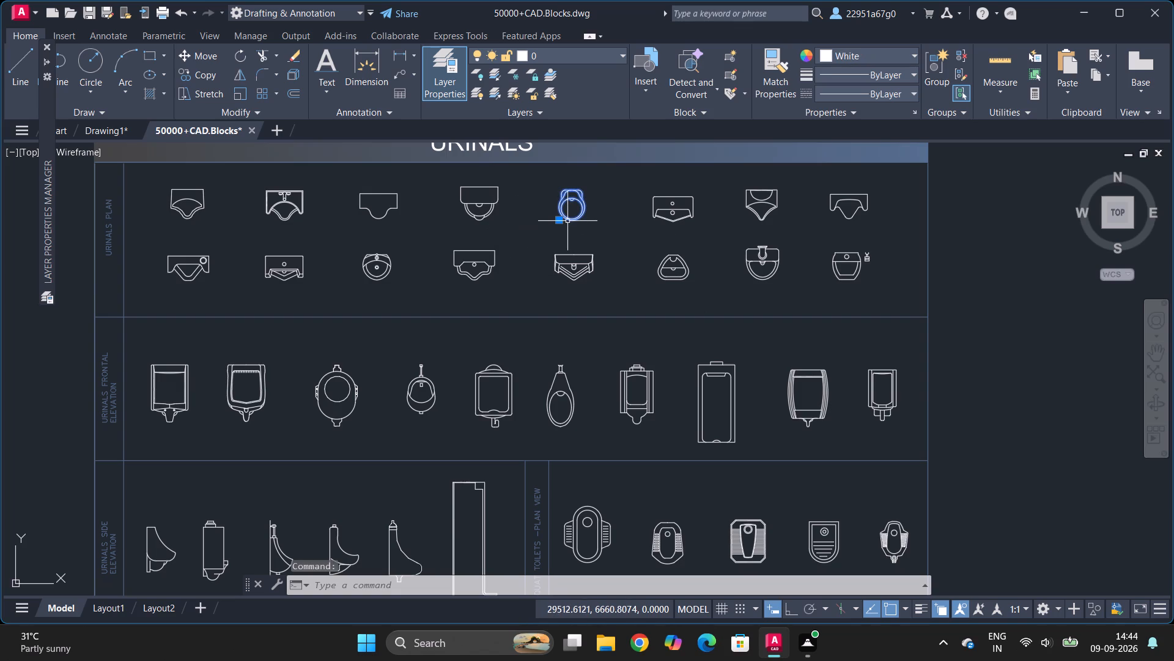
{"action": "key", "text": "ctrl+c"}
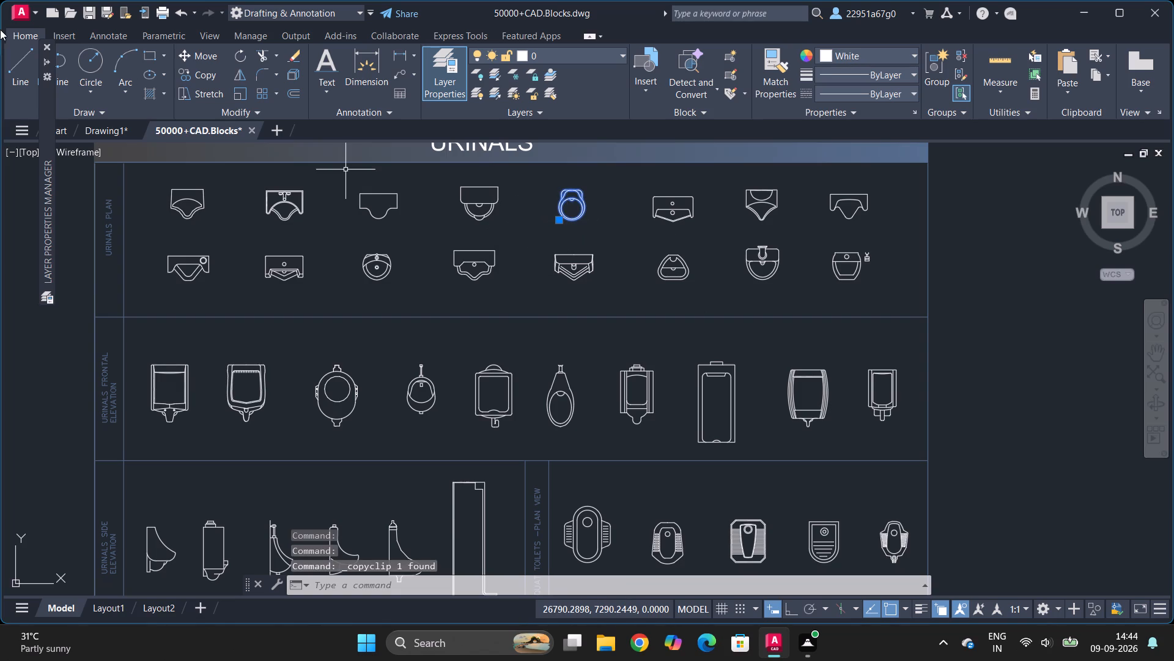
{"action": "left_click", "coordinate": [103, 126]}
{"action": "key", "text": "ctrl+v"}
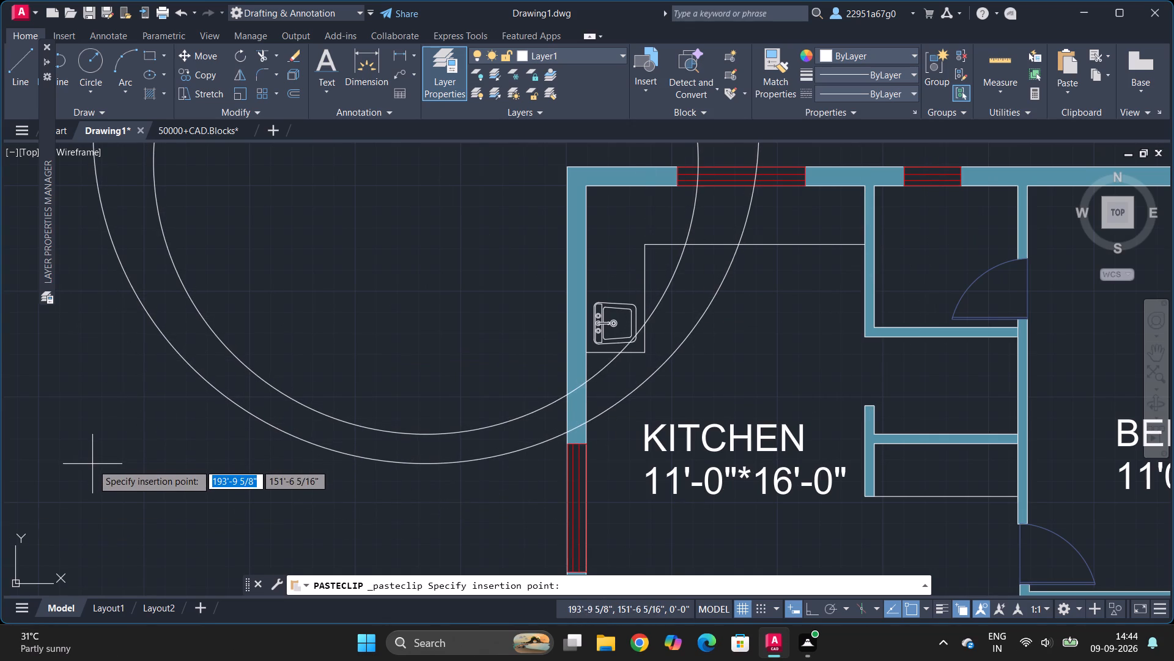
{"action": "scroll", "coordinate": [92, 464], "scroll_direction": "down", "scroll_amount": 4, "text": "ctrl"}
{"action": "left_click", "coordinate": [135, 378]}
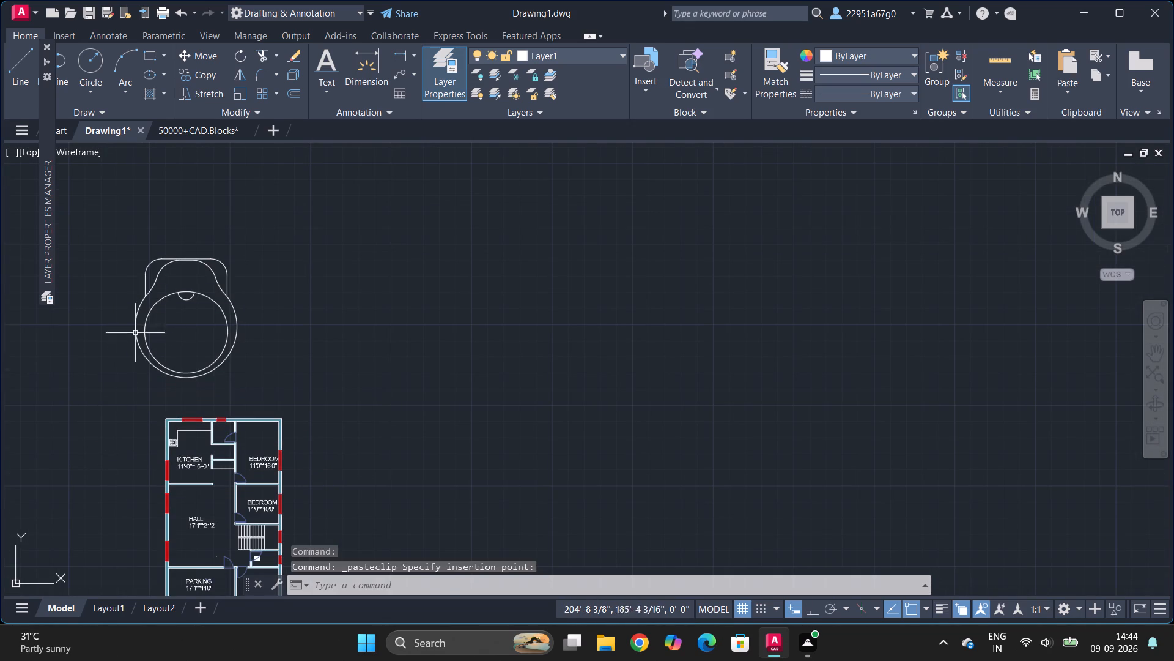
Scale the pasted fixture down freehand about its lower-right edge, to about a third of the house's width.
{"action": "left_click", "coordinate": [106, 250]}
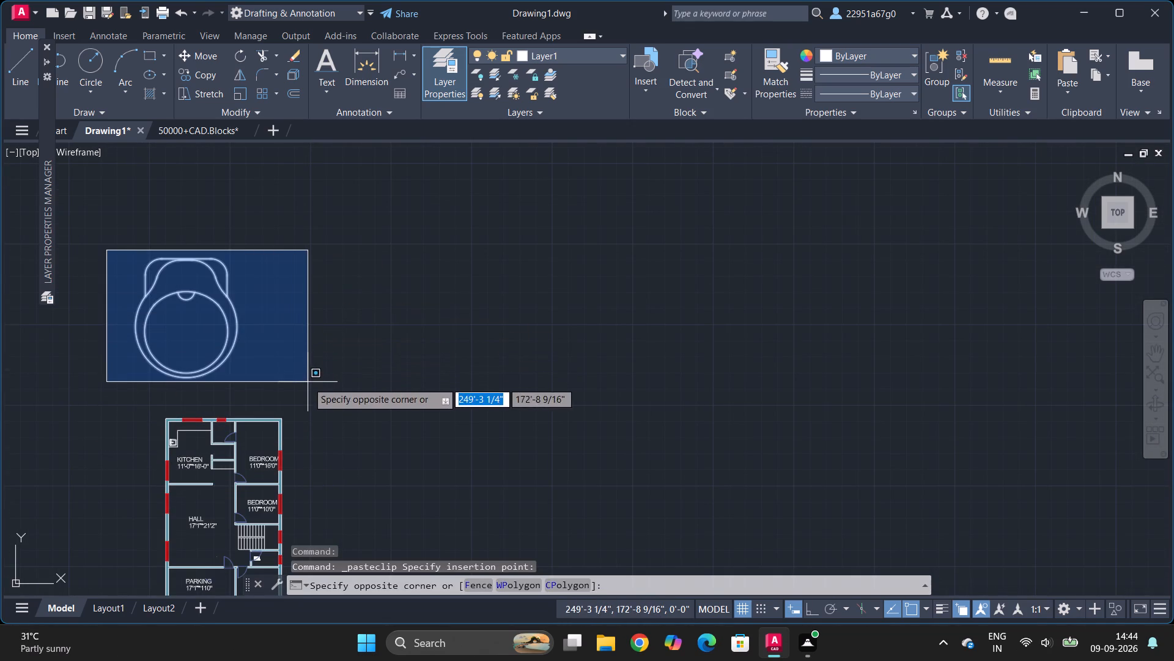
{"action": "left_click", "coordinate": [308, 382]}
{"action": "left_click", "coordinate": [242, 88]}
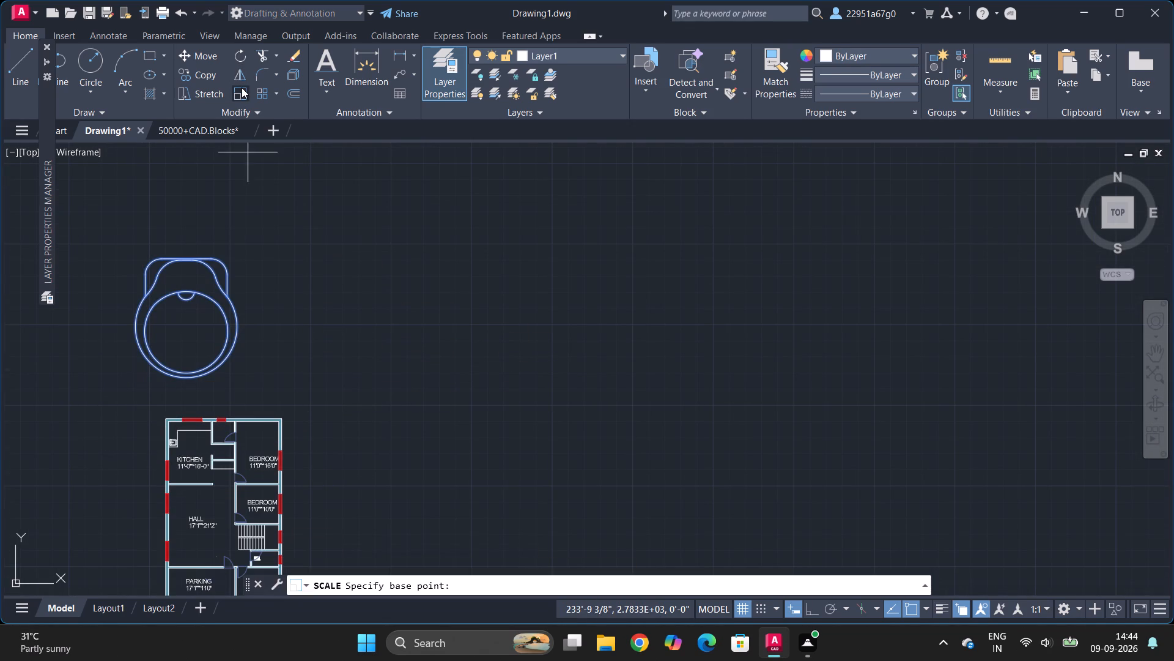
{"action": "left_click", "coordinate": [234, 357]}
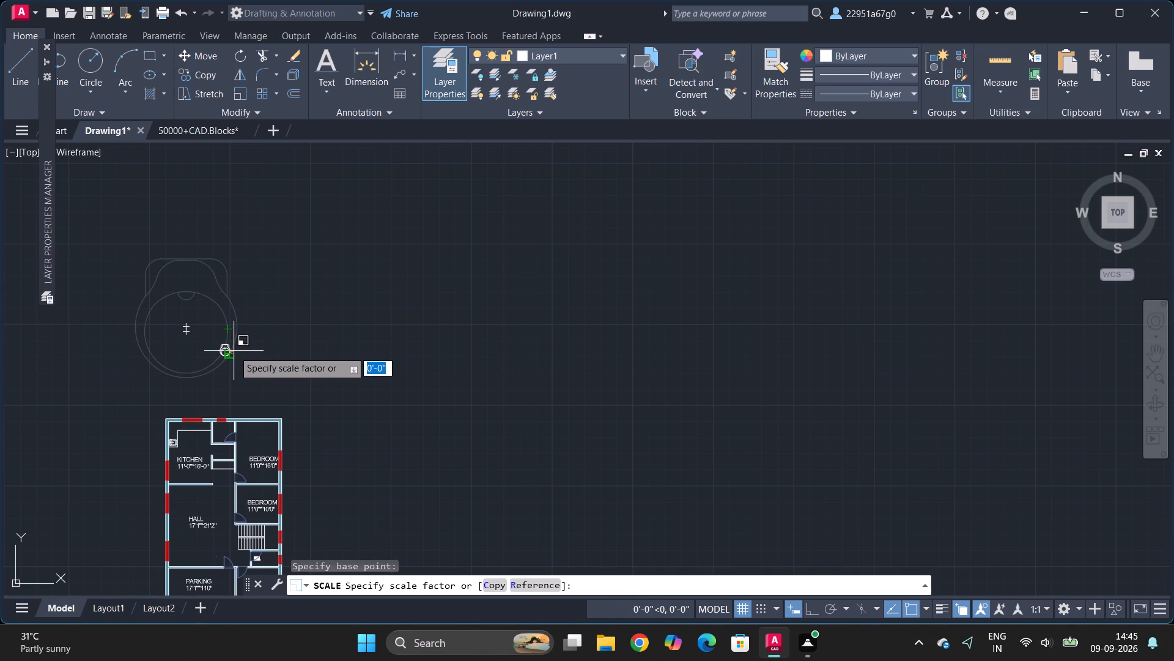
{"action": "left_click", "coordinate": [234, 351]}
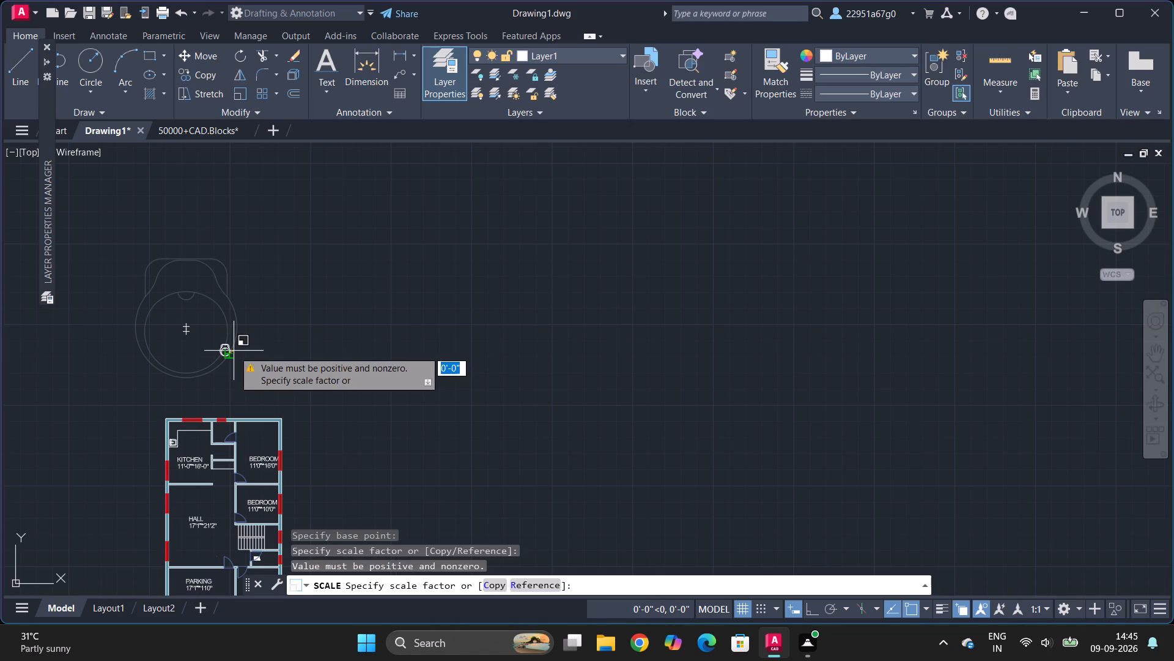
{"action": "left_click", "coordinate": [234, 351]}
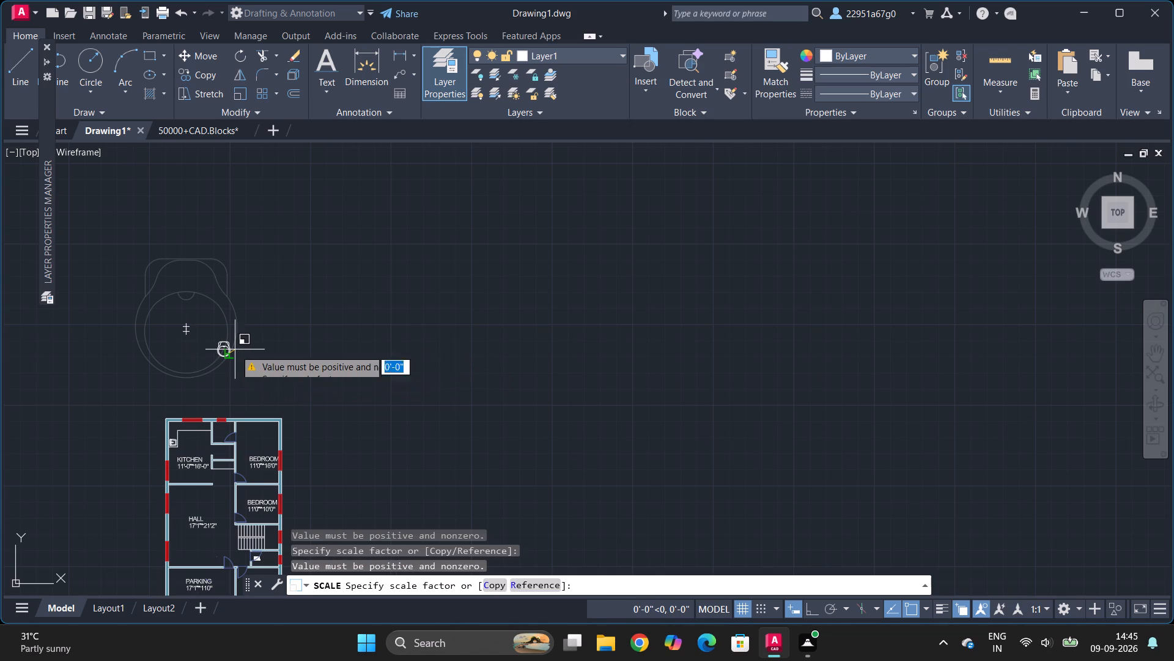
{"action": "left_click", "coordinate": [235, 349]}
{"action": "left_click", "coordinate": [249, 363]}
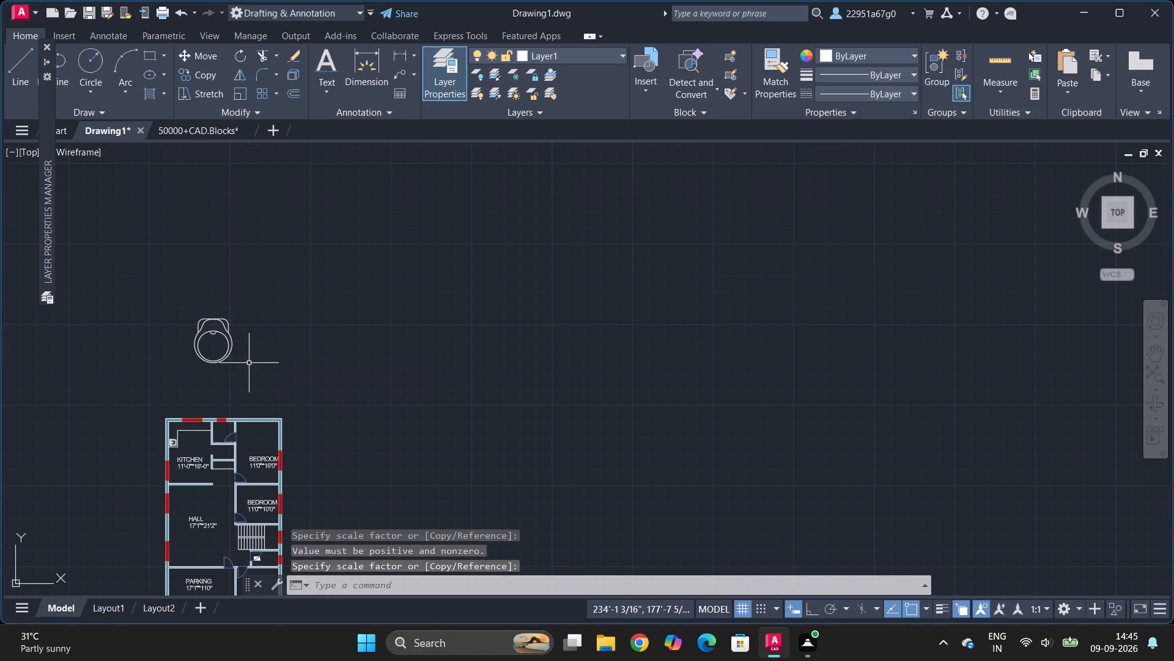
Copy the fixture about 26'-10" at 277° into the small room between the kitchen and the 11'0"*16'0" bedroom.
{"action": "scroll", "coordinate": [221, 293], "scroll_direction": "down", "scroll_amount": 1, "text": "ctrl"}
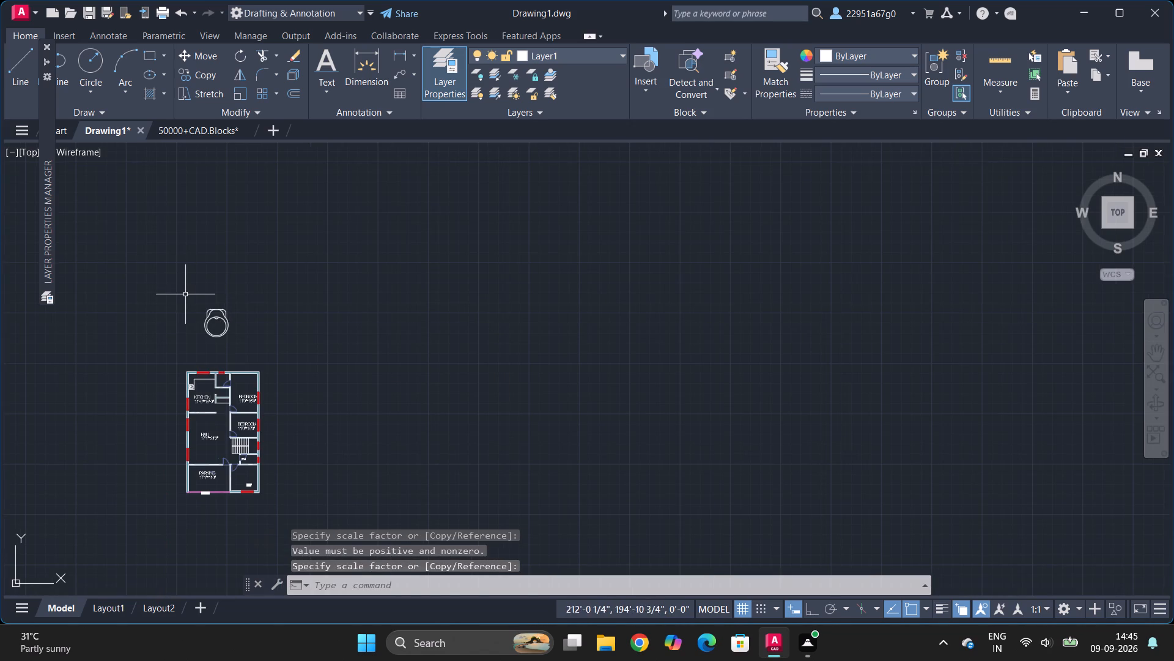
{"action": "left_click", "coordinate": [185, 294]}
{"action": "left_click", "coordinate": [255, 344]}
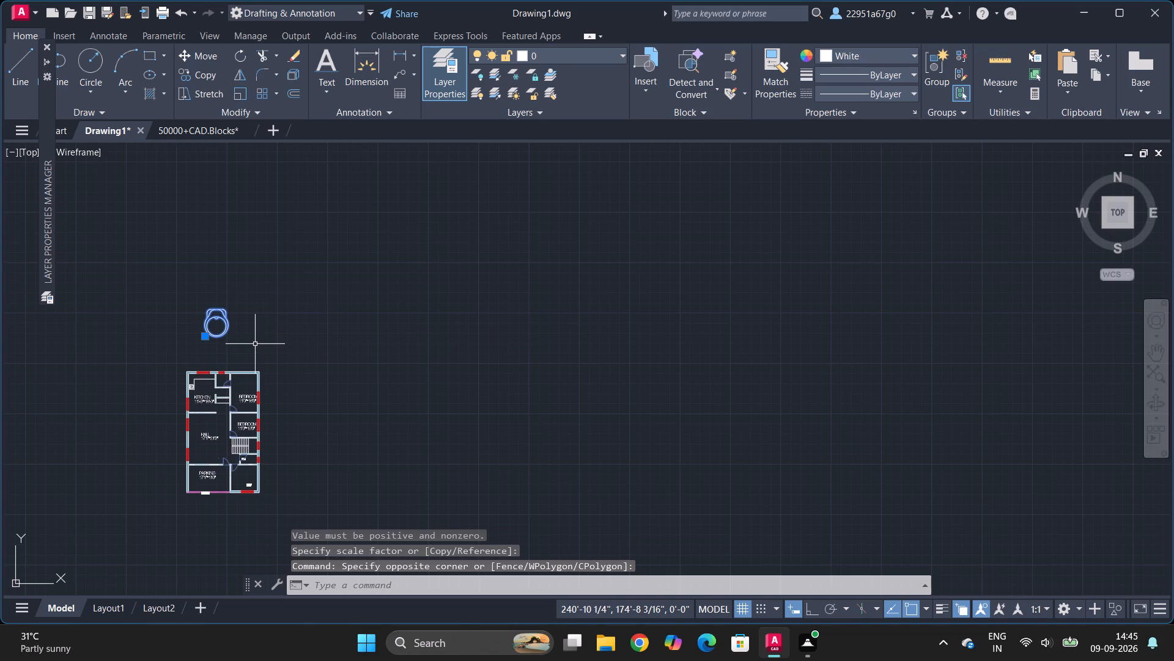
{"action": "type", "text": "CO"}
{"action": "key", "text": "Return"}
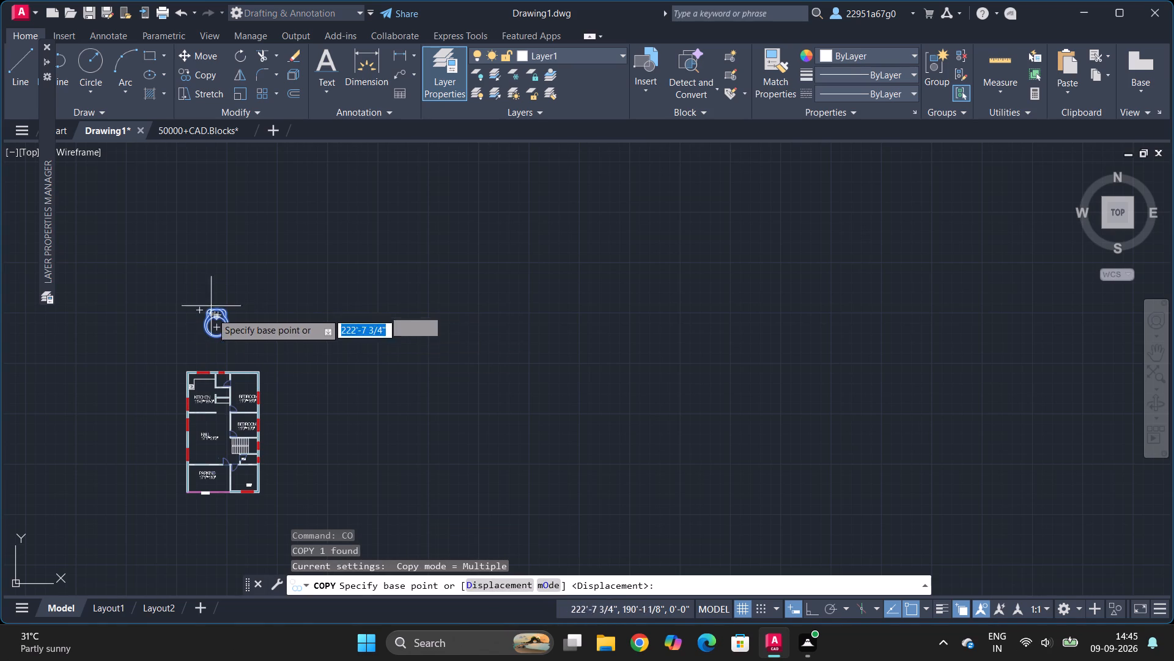
{"action": "left_click", "coordinate": [221, 326]}
{"action": "scroll", "coordinate": [227, 359], "scroll_direction": "up", "scroll_amount": 2, "text": "ctrl"}
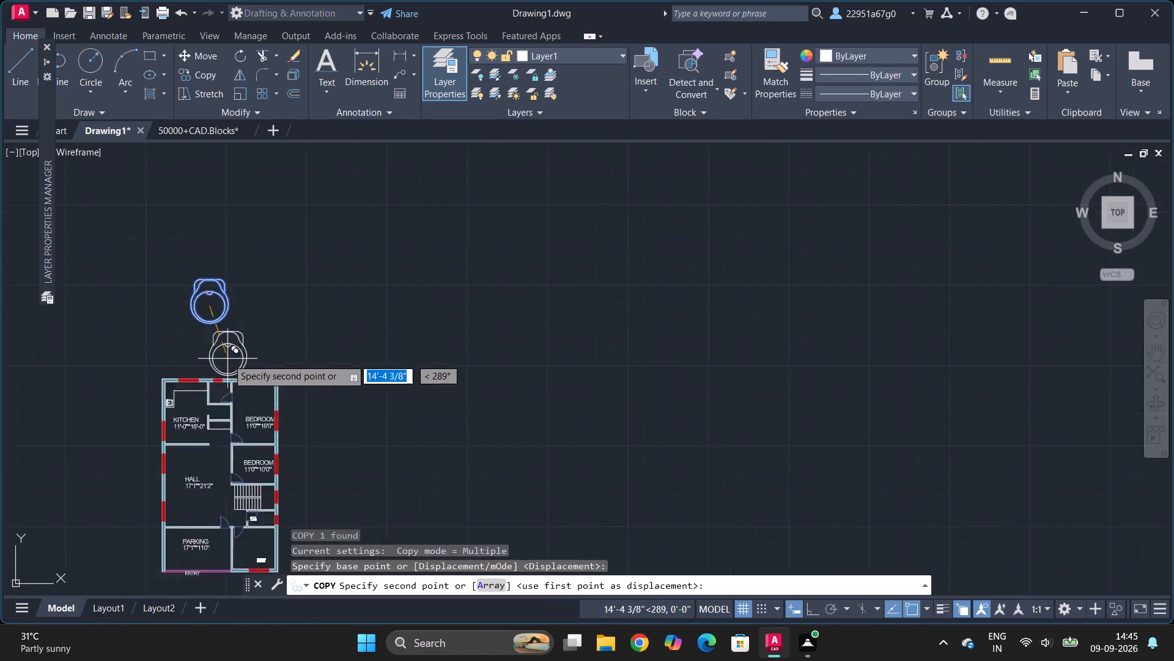
{"action": "scroll", "coordinate": [227, 359], "scroll_direction": "up", "scroll_amount": 2, "text": "ctrl"}
{"action": "scroll", "coordinate": [236, 324], "scroll_direction": "down", "scroll_amount": 3, "text": "ctrl"}
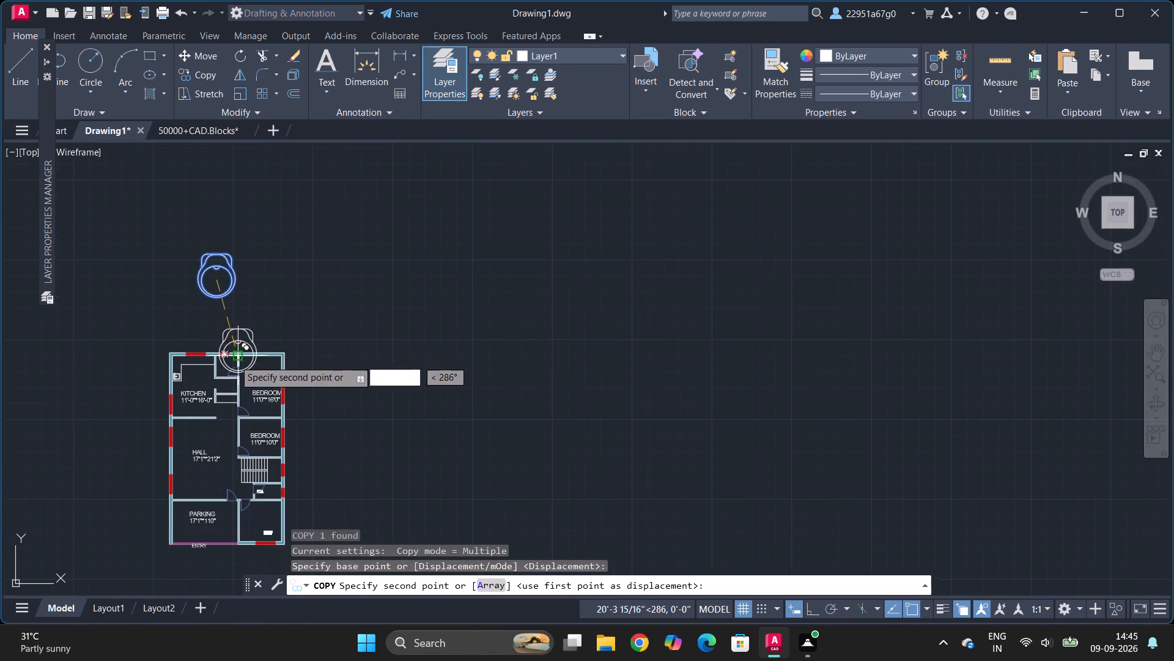
{"action": "scroll", "coordinate": [210, 372], "scroll_direction": "up", "scroll_amount": 7, "text": "ctrl"}
{"action": "scroll", "coordinate": [282, 340], "scroll_direction": "down", "scroll_amount": 5, "text": "ctrl"}
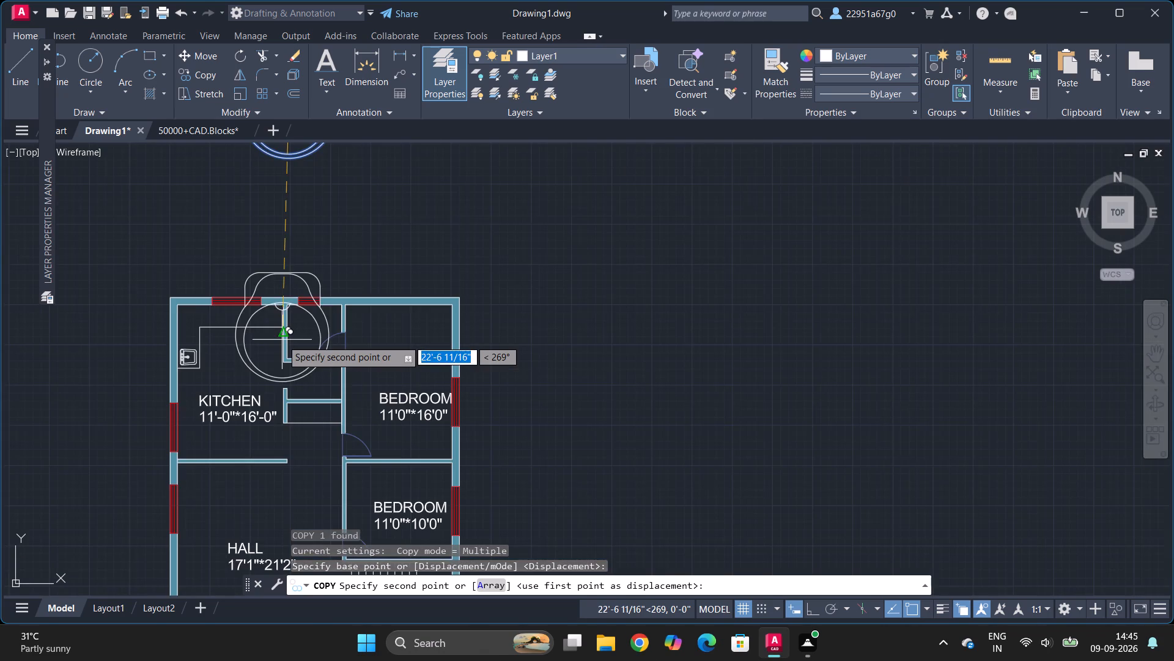
{"action": "left_click", "coordinate": [319, 373]}
{"action": "key", "text": "Escape"}
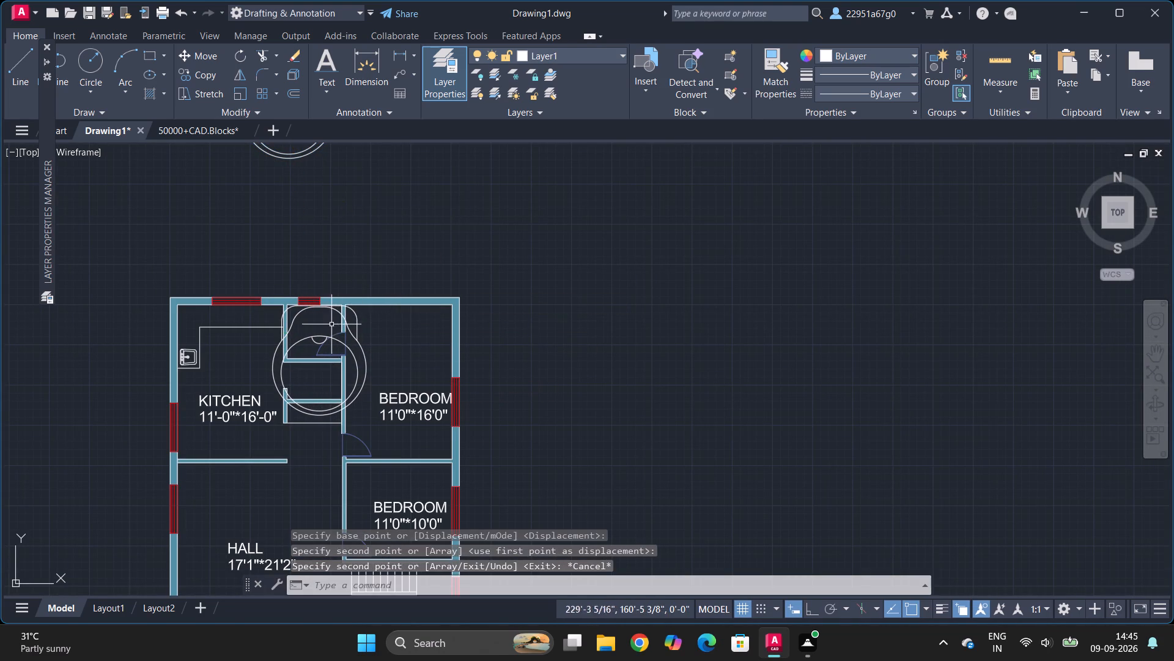
Scale the copied fixture freehand by about 1/4 around its top middle so it fits in the small room below the window.
{"action": "left_click", "coordinate": [341, 314]}
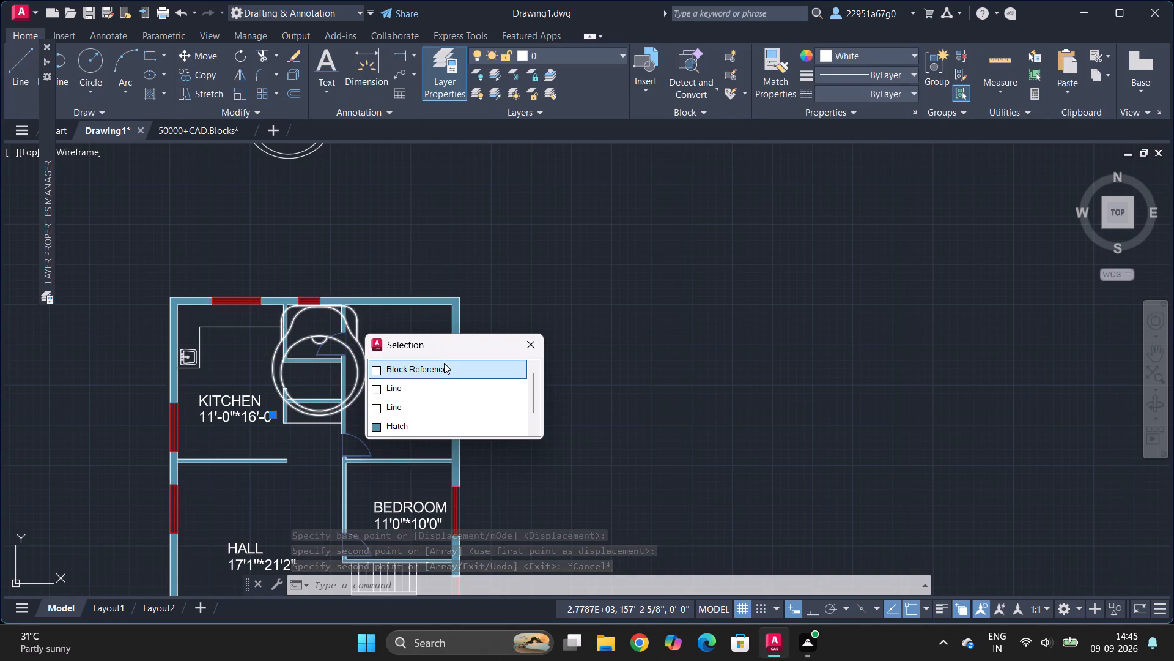
{"action": "left_click", "coordinate": [444, 363]}
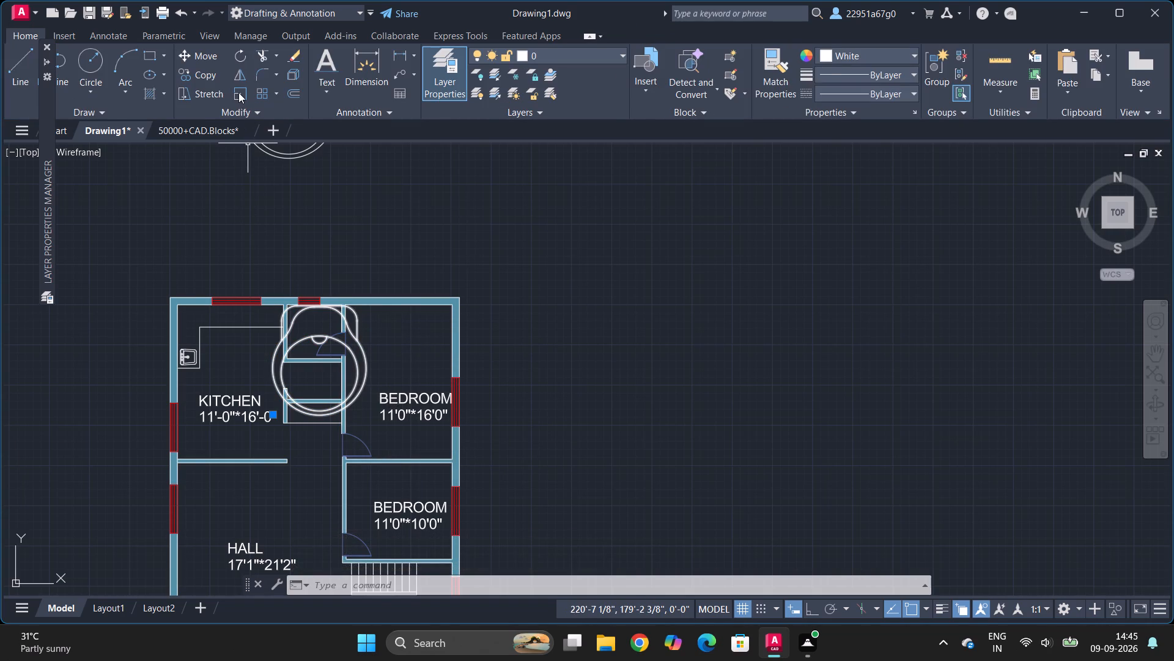
{"action": "left_click", "coordinate": [238, 92]}
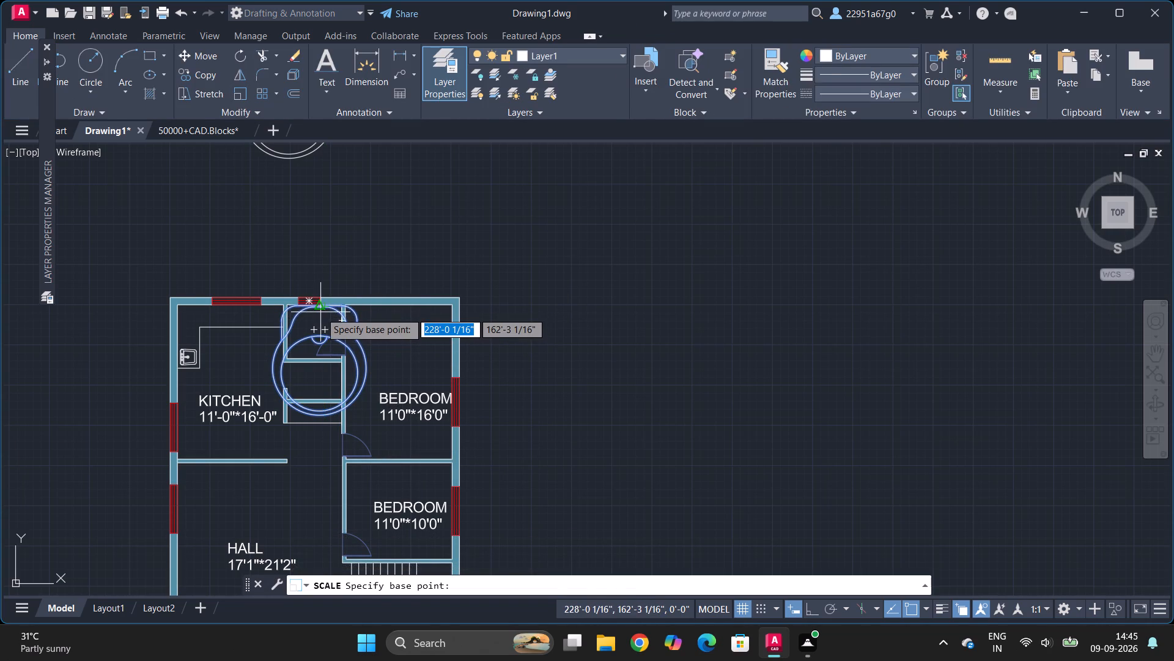
{"action": "left_click", "coordinate": [320, 312]}
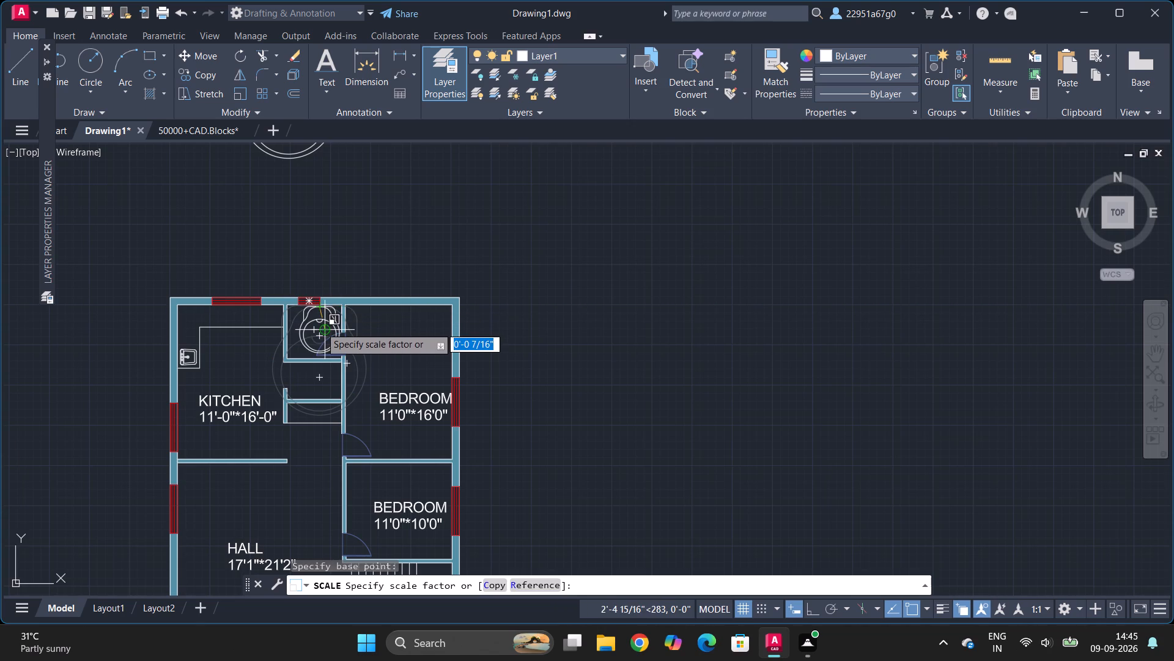
{"action": "scroll", "coordinate": [319, 321], "scroll_direction": "up", "scroll_amount": 4, "text": "ctrl"}
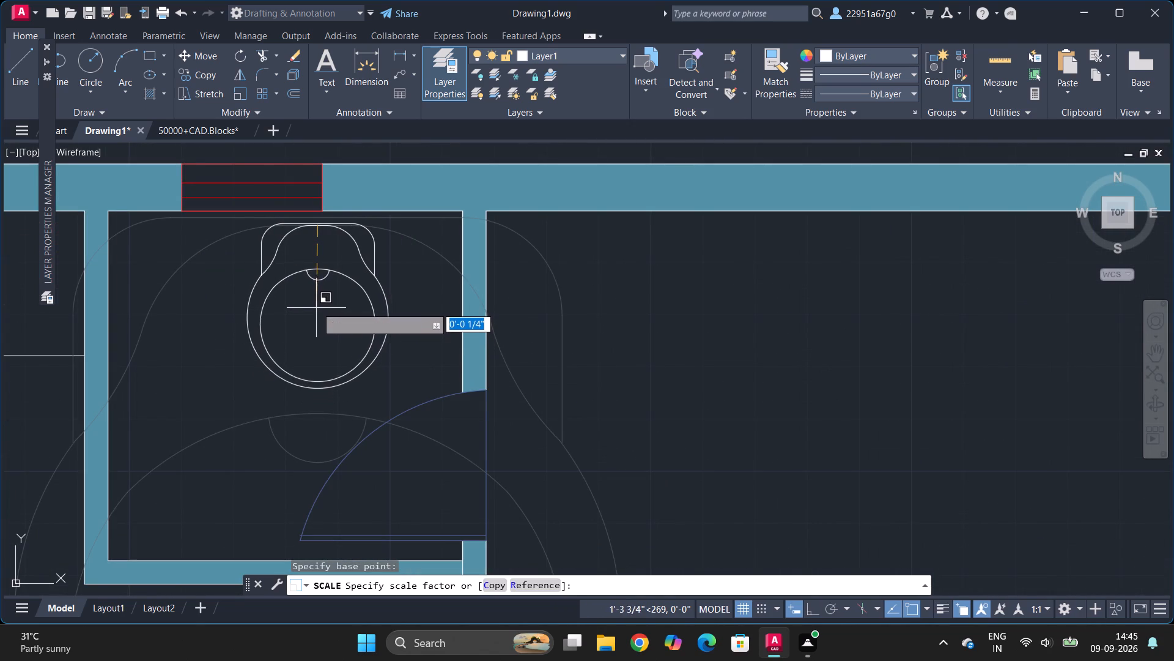
{"action": "left_click", "coordinate": [316, 305]}
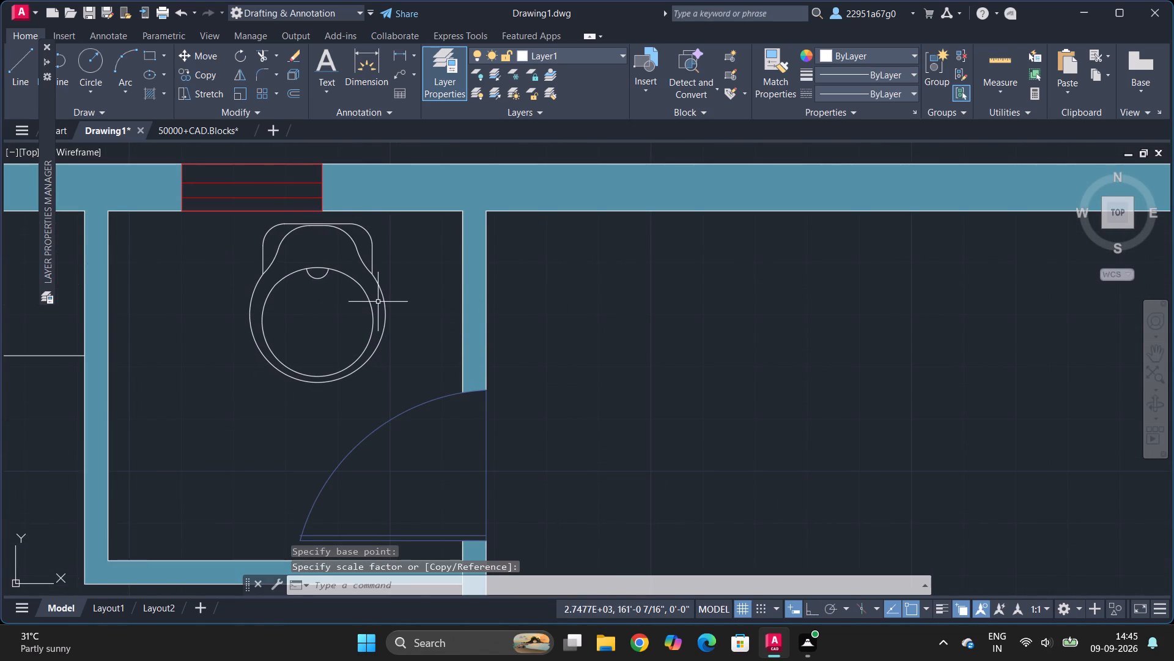
Rotate the large fixture above the house to 270° about its lower-right edge, so its tank end points right.
{"action": "scroll", "coordinate": [378, 302], "scroll_direction": "down", "scroll_amount": 5, "text": "ctrl"}
{"action": "scroll", "coordinate": [401, 256], "scroll_direction": "down", "scroll_amount": 1, "text": "ctrl"}
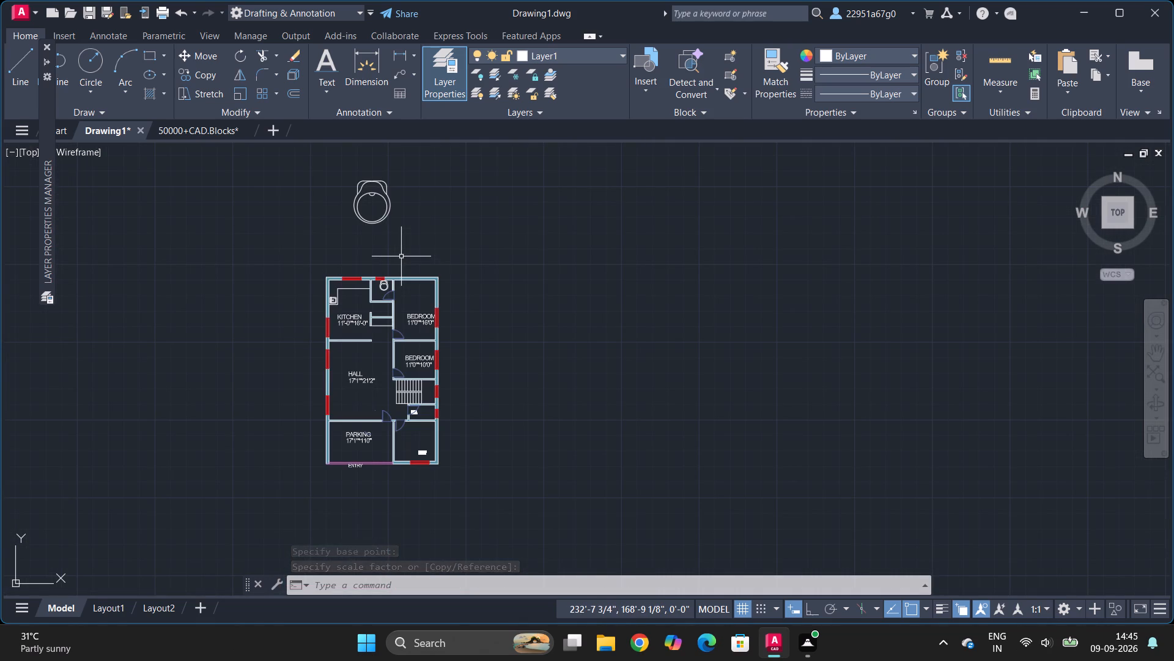
{"action": "left_click", "coordinate": [331, 173]}
{"action": "left_click", "coordinate": [407, 231]}
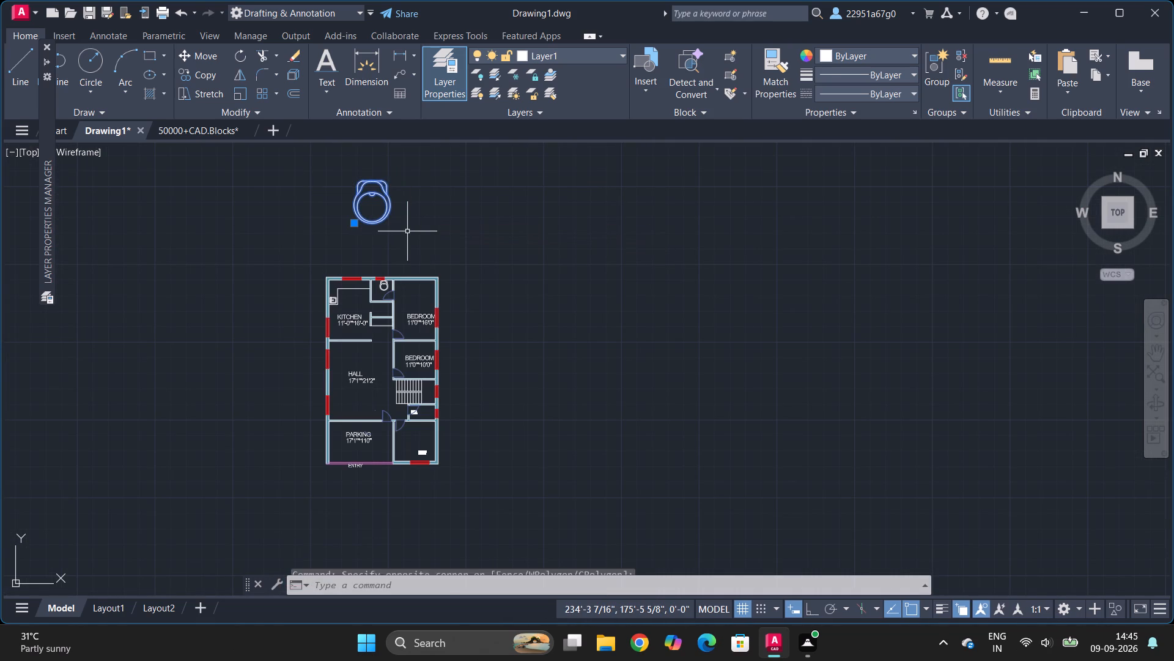
{"action": "type", "text": "RO"}
{"action": "key", "text": "Return"}
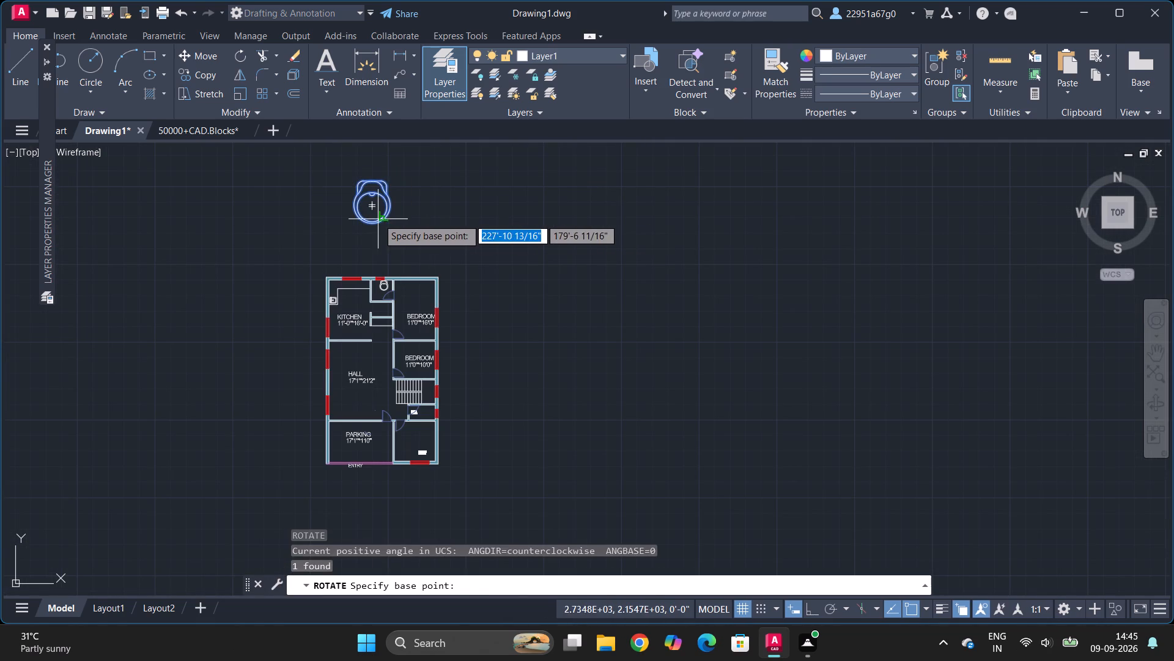
{"action": "left_click", "coordinate": [377, 217]}
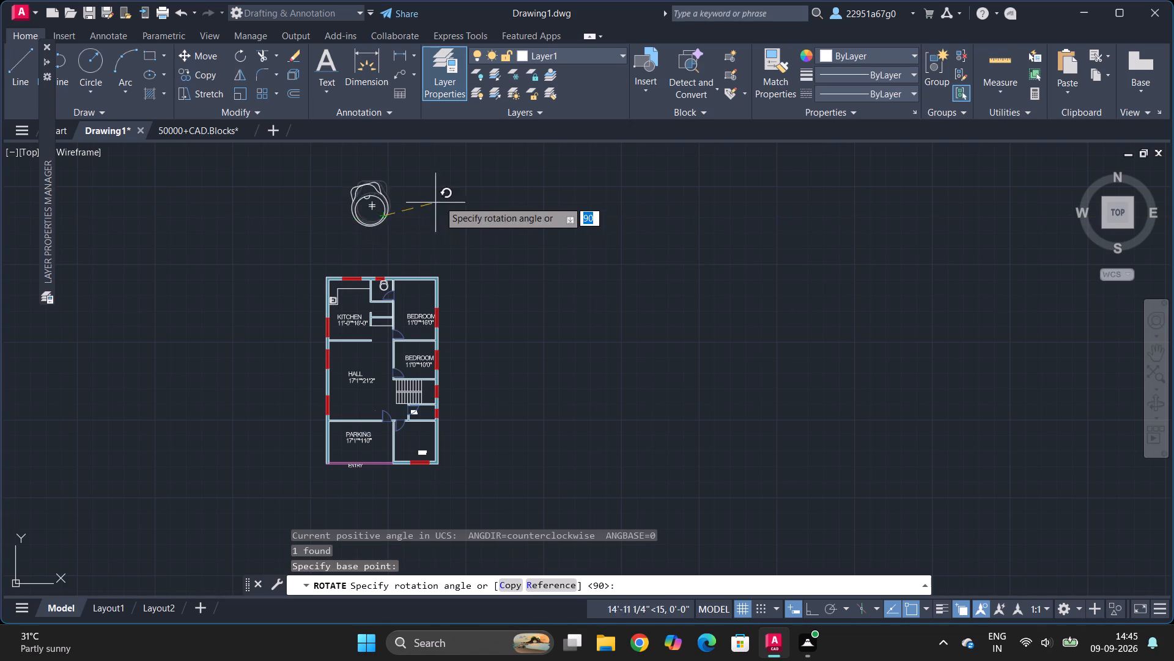
{"action": "left_click", "coordinate": [385, 310]}
Copy the rotated fixture above the house about 55'-6" at 275° onto the 7'0"*4'0" toilet beside the staircase.
{"action": "left_click", "coordinate": [358, 157]}
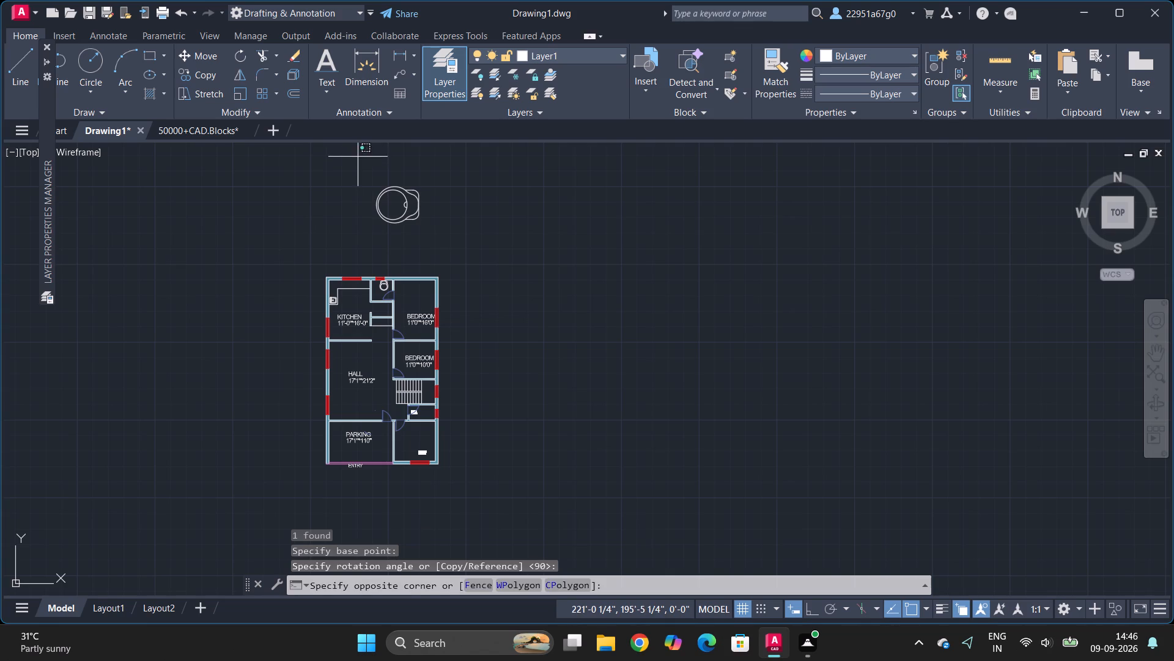
{"action": "left_click", "coordinate": [456, 255]}
{"action": "type", "text": "CO"}
{"action": "key", "text": "Return"}
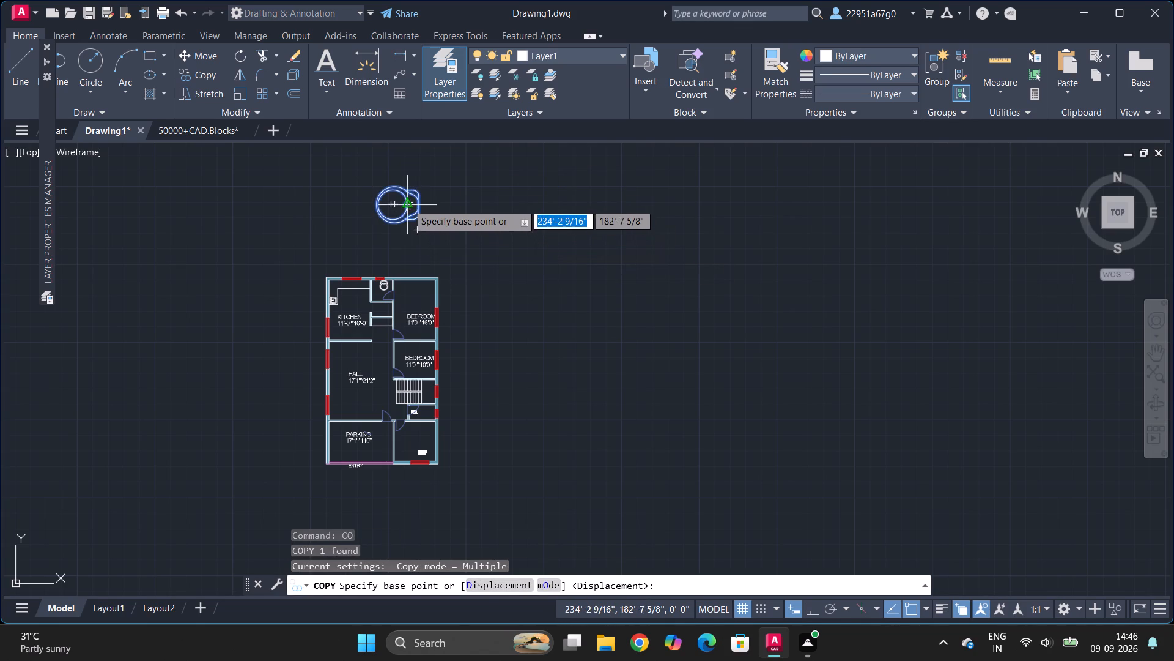
{"action": "left_click", "coordinate": [408, 204]}
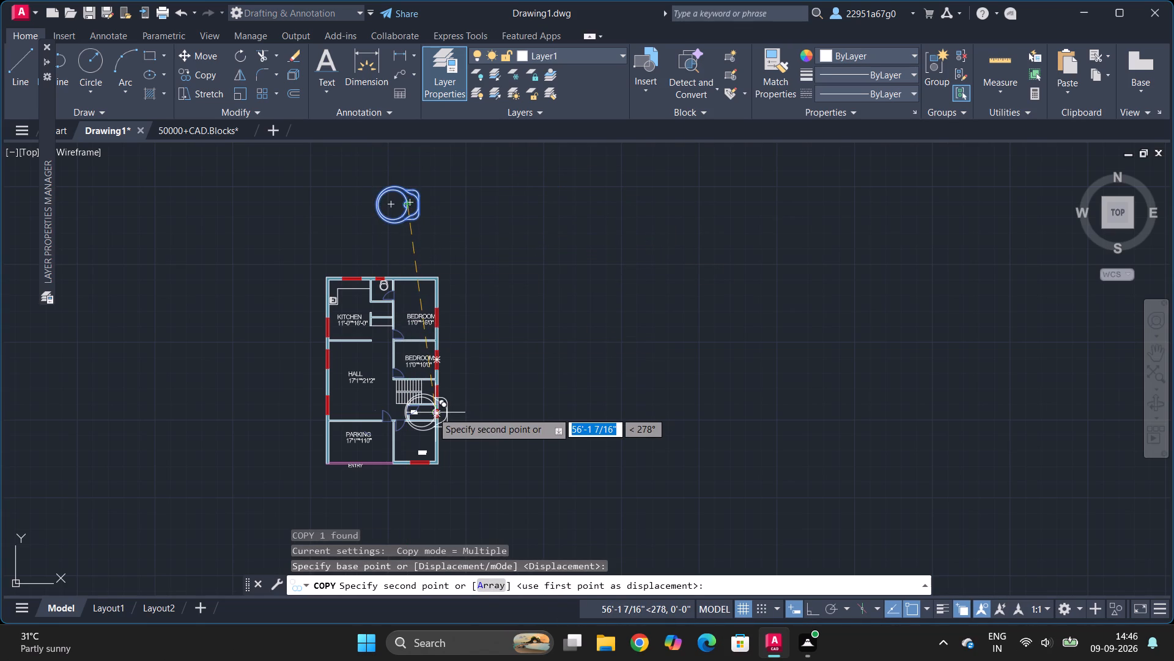
{"action": "scroll", "coordinate": [432, 412], "scroll_direction": "up", "scroll_amount": 6, "text": "ctrl"}
{"action": "scroll", "coordinate": [389, 437], "scroll_direction": "down", "scroll_amount": 2, "text": "ctrl"}
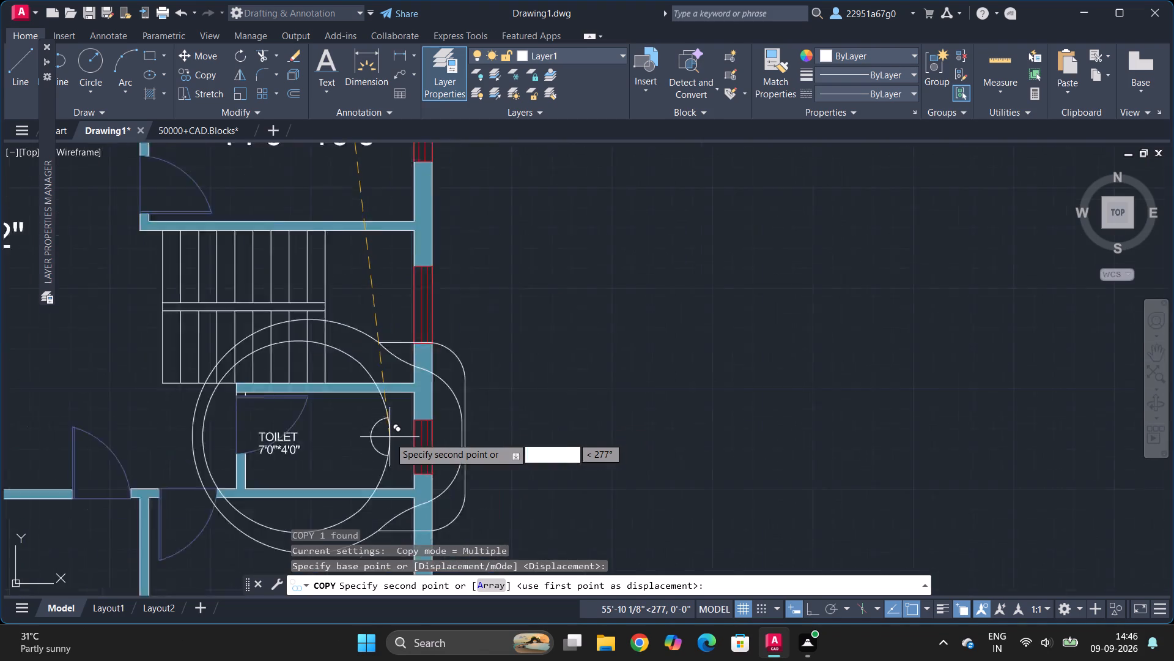
{"action": "scroll", "coordinate": [389, 437], "scroll_direction": "down", "scroll_amount": 2, "text": "ctrl"}
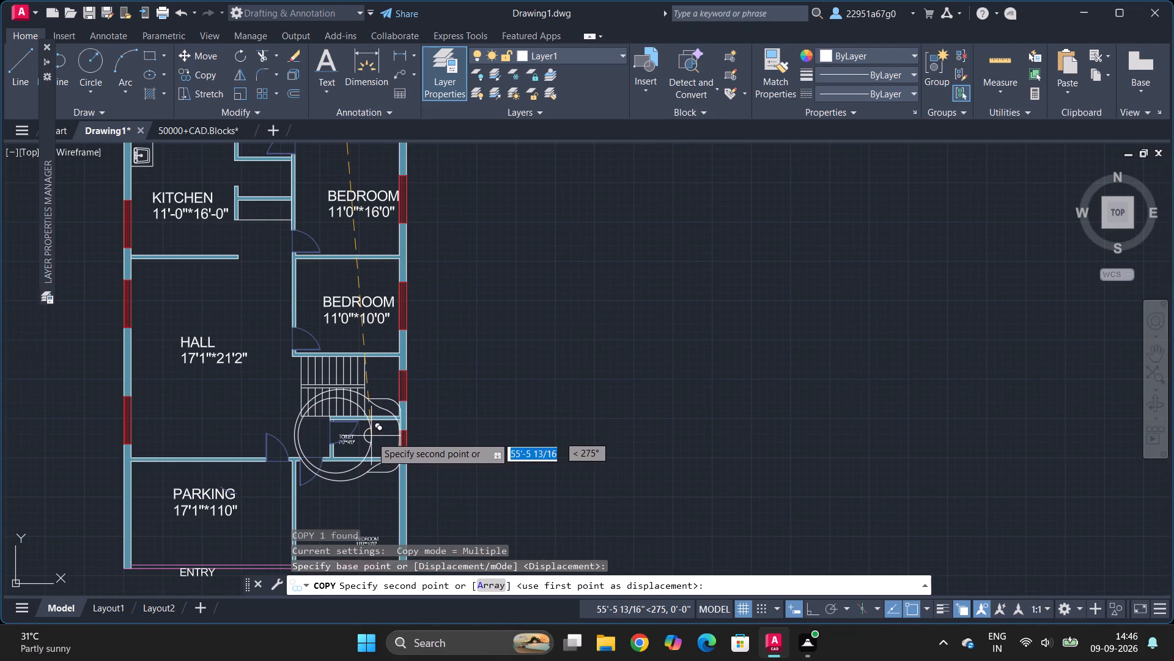
{"action": "left_click", "coordinate": [371, 436]}
{"action": "key", "text": "Escape"}
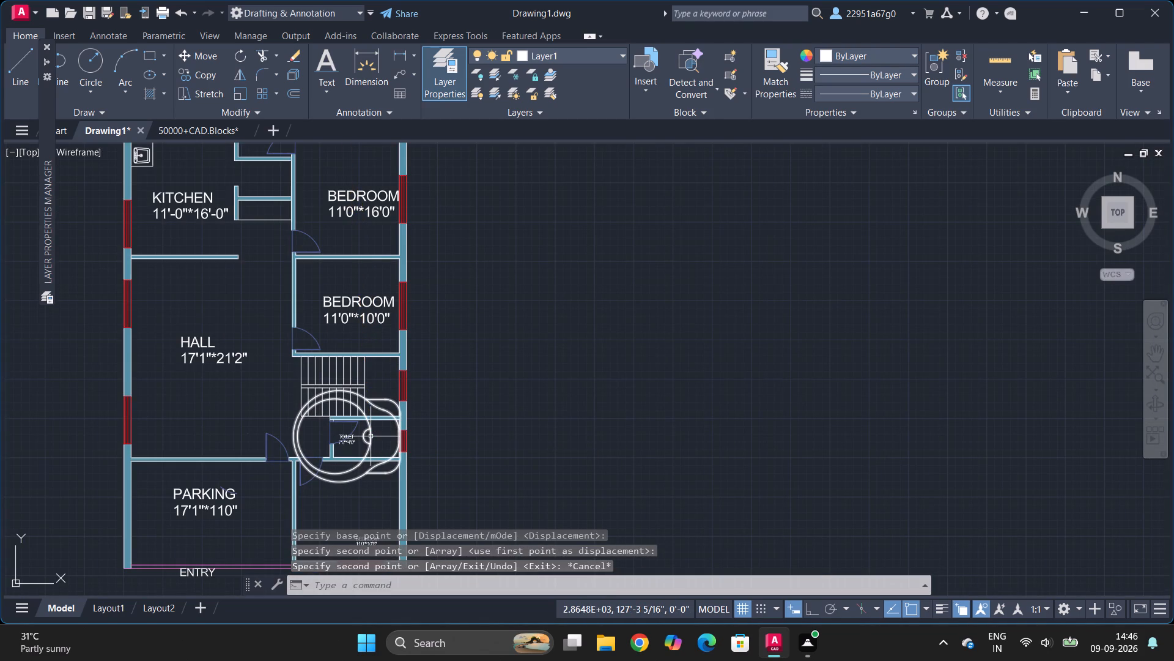
Scale the copied fixture freehand by about 1/4 around its tank edge at the window, to fit inside the 7'0"*4'0" toilet.
{"action": "left_click", "coordinate": [371, 436]}
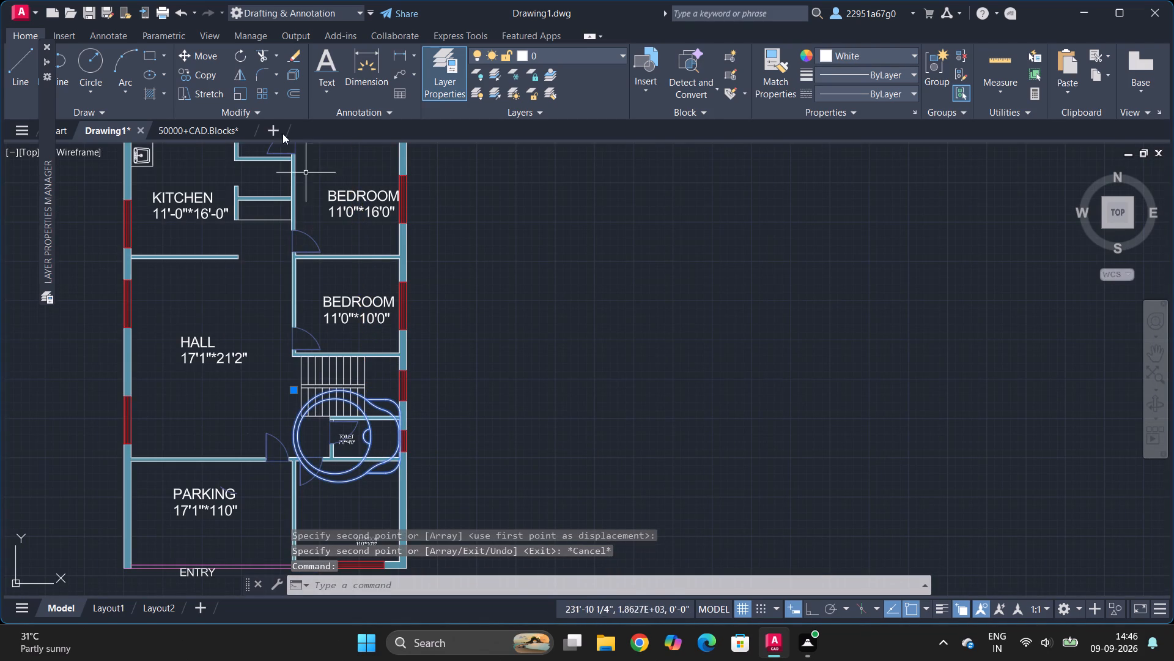
{"action": "left_click", "coordinate": [243, 99]}
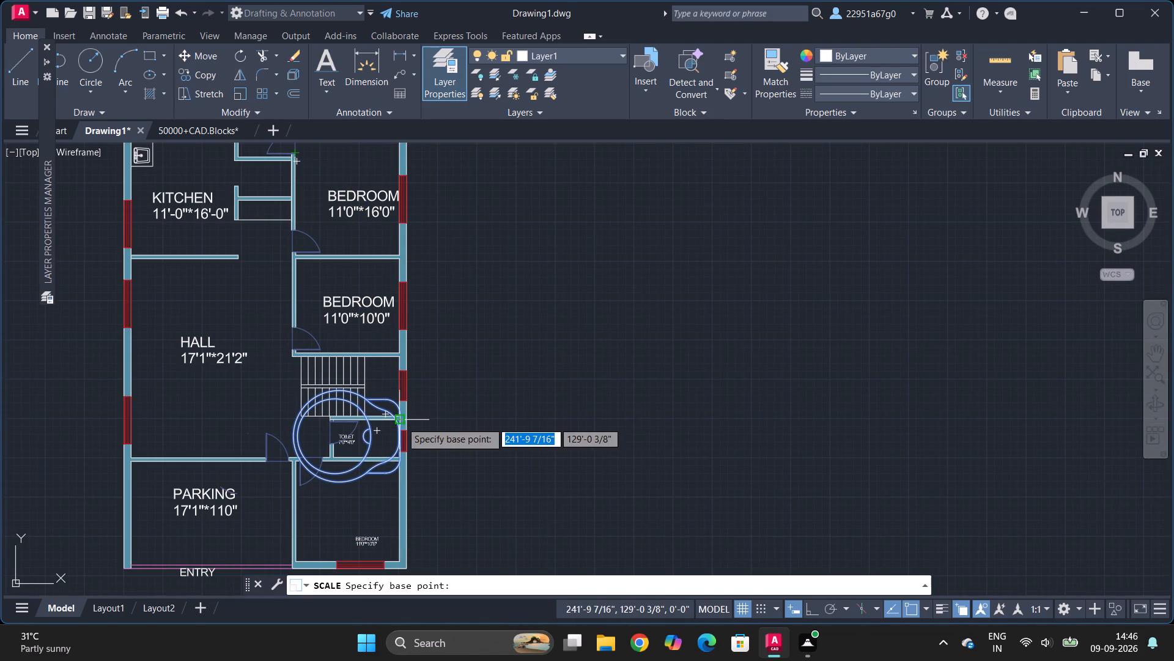
{"action": "left_click", "coordinate": [396, 440]}
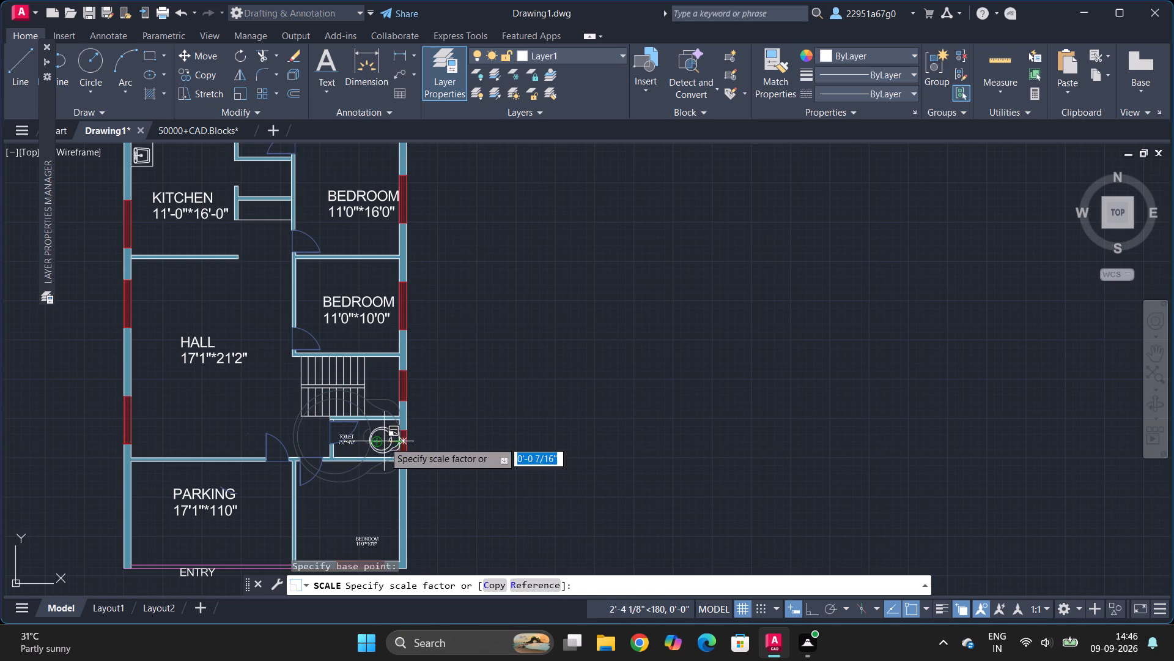
{"action": "scroll", "coordinate": [388, 440], "scroll_direction": "up", "scroll_amount": 3, "text": "ctrl"}
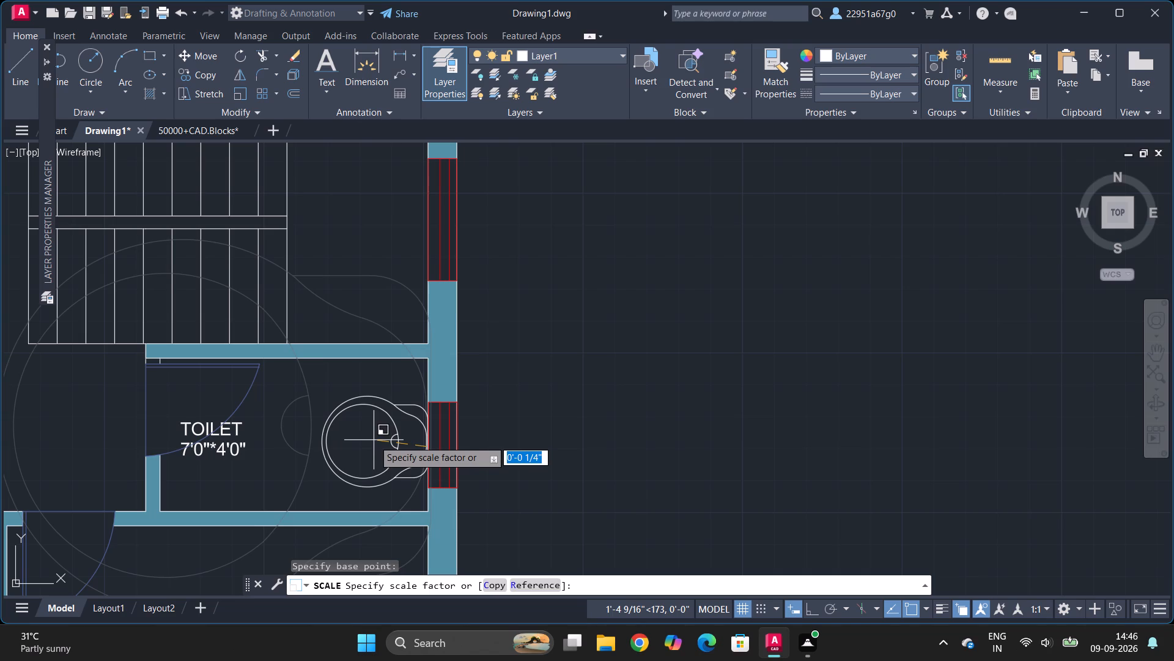
{"action": "left_click", "coordinate": [380, 439]}
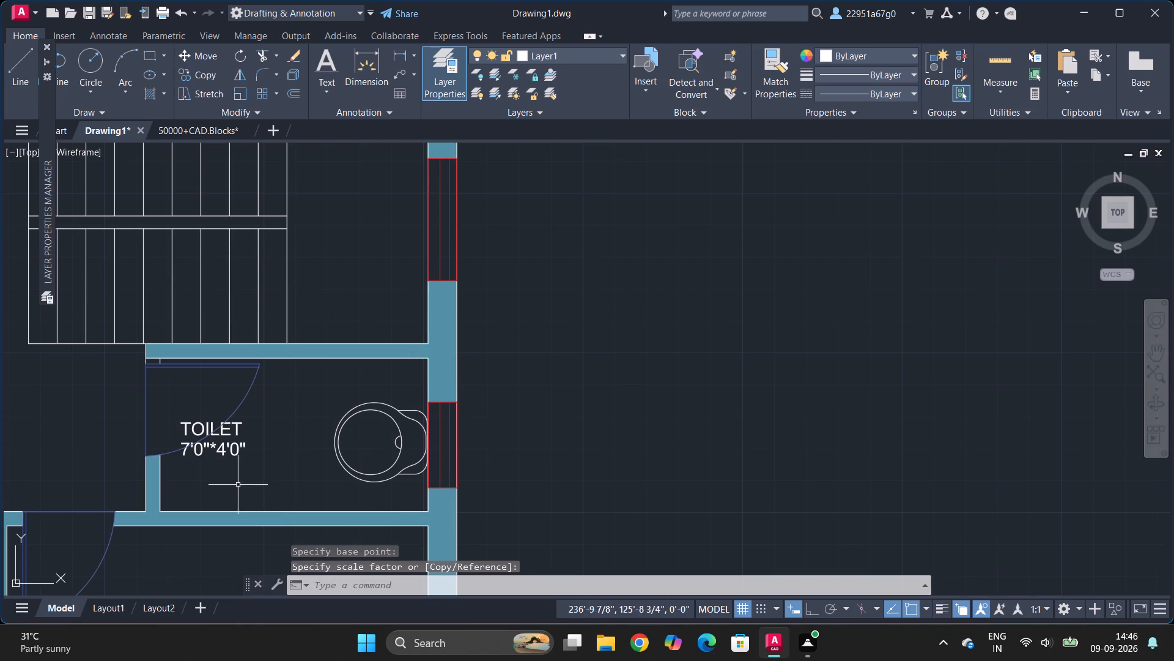
Move the TOILET and 7'0"*4'0" labels about 2'-2" up and to the right, clear of the door swing.
{"action": "left_click", "coordinate": [232, 429]}
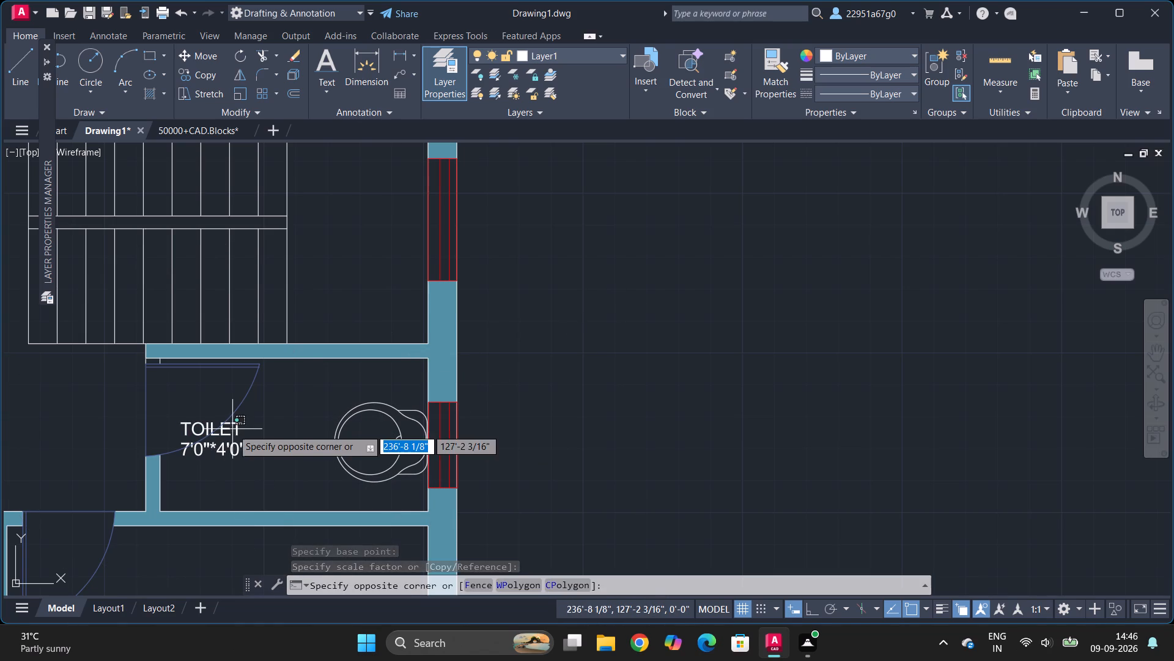
{"action": "left_click", "coordinate": [236, 431]}
{"action": "left_click", "coordinate": [236, 431]}
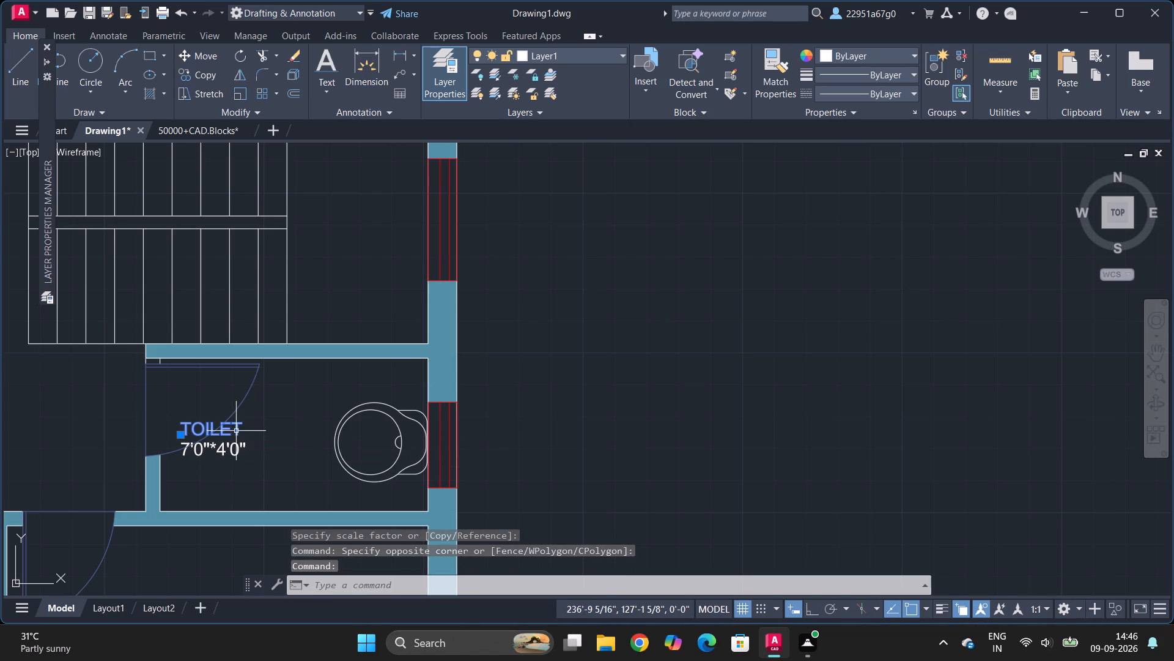
{"action": "left_click", "coordinate": [238, 446]}
{"action": "type", "text": "MOVE"}
{"action": "key", "text": "Return"}
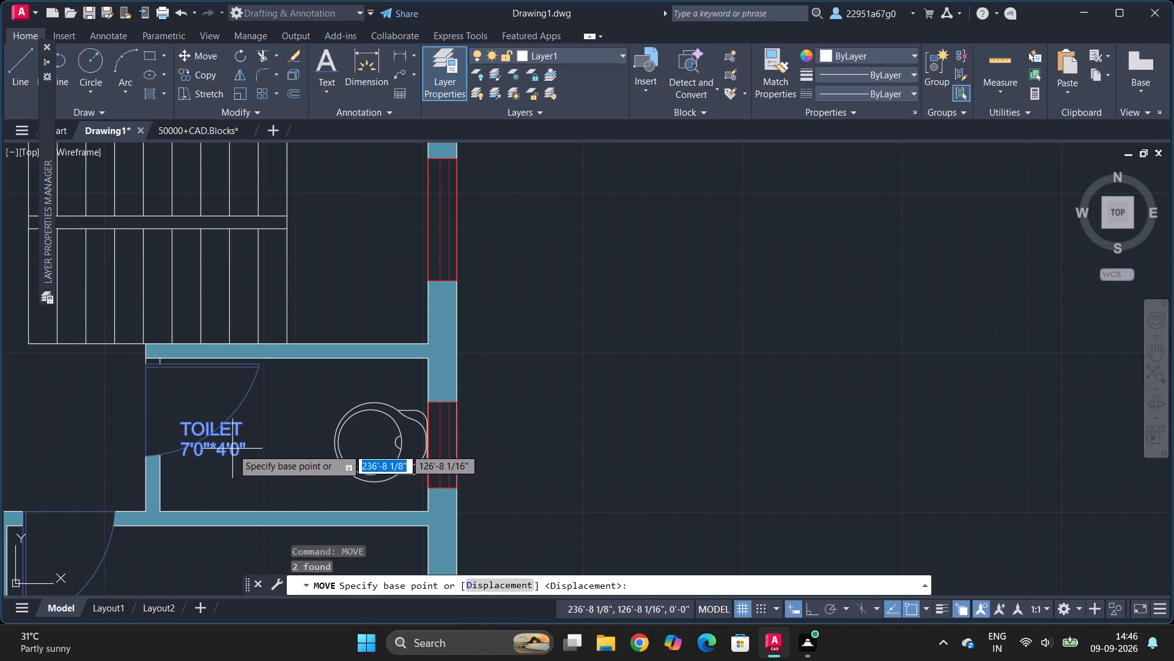
{"action": "left_click", "coordinate": [232, 449]}
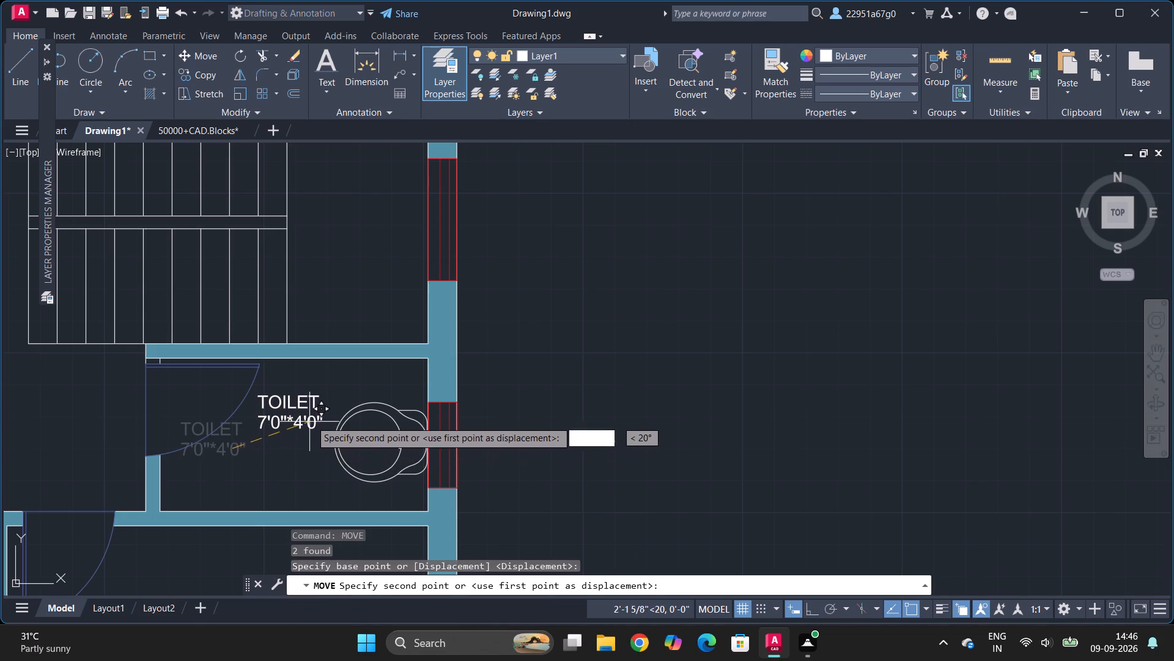
{"action": "left_click", "coordinate": [310, 415]}
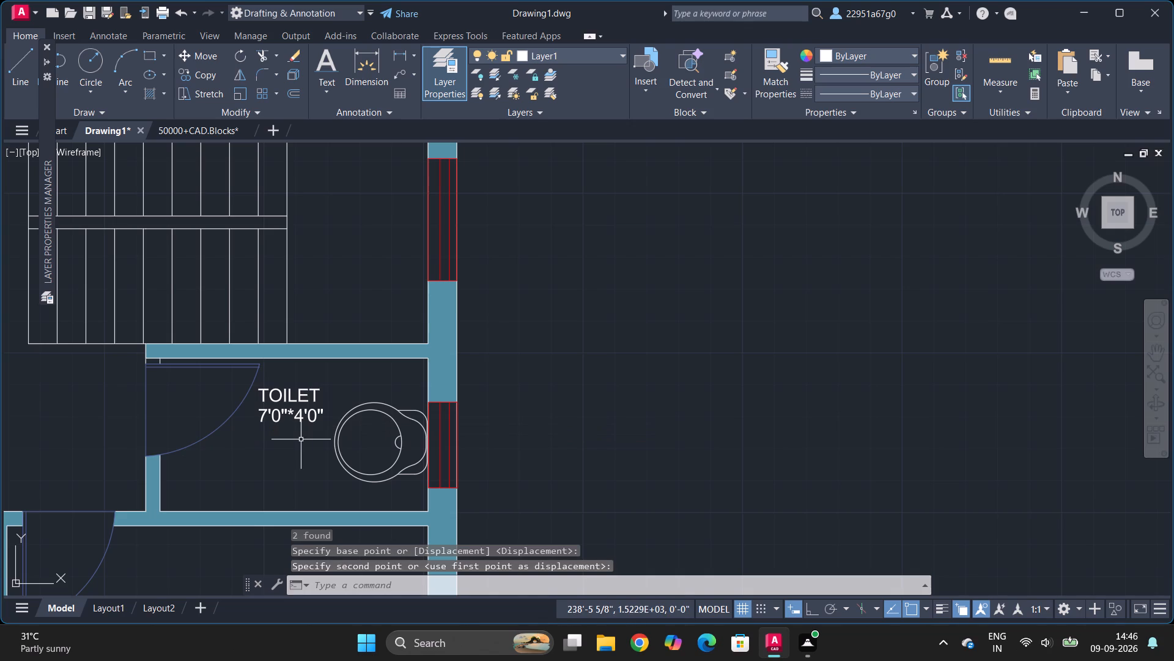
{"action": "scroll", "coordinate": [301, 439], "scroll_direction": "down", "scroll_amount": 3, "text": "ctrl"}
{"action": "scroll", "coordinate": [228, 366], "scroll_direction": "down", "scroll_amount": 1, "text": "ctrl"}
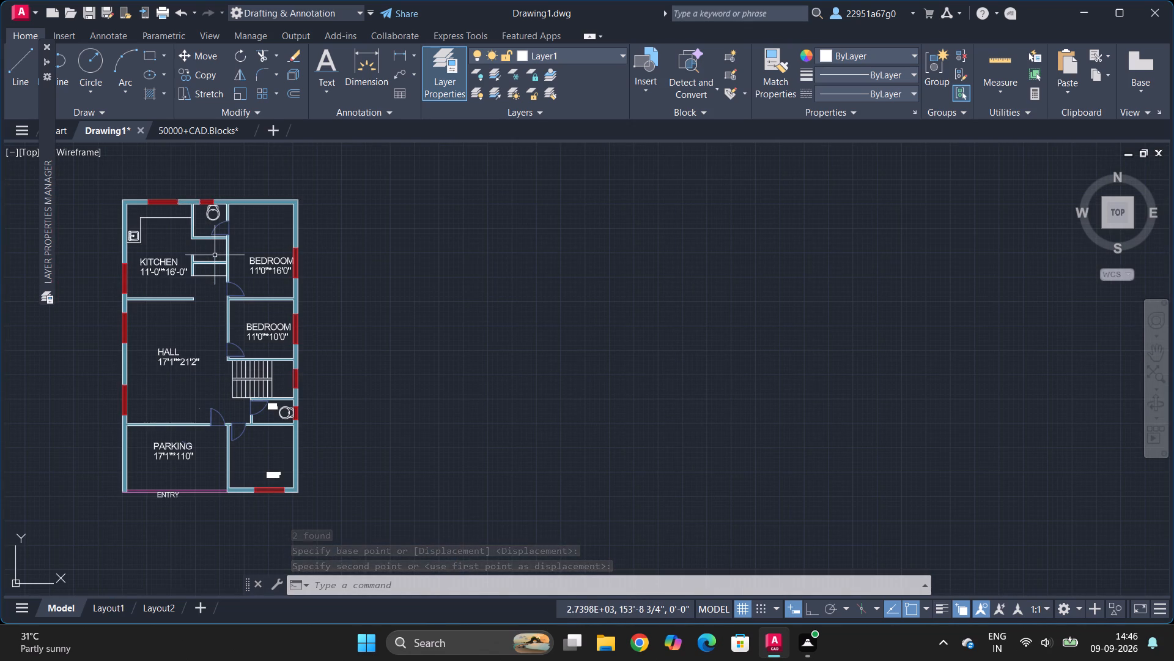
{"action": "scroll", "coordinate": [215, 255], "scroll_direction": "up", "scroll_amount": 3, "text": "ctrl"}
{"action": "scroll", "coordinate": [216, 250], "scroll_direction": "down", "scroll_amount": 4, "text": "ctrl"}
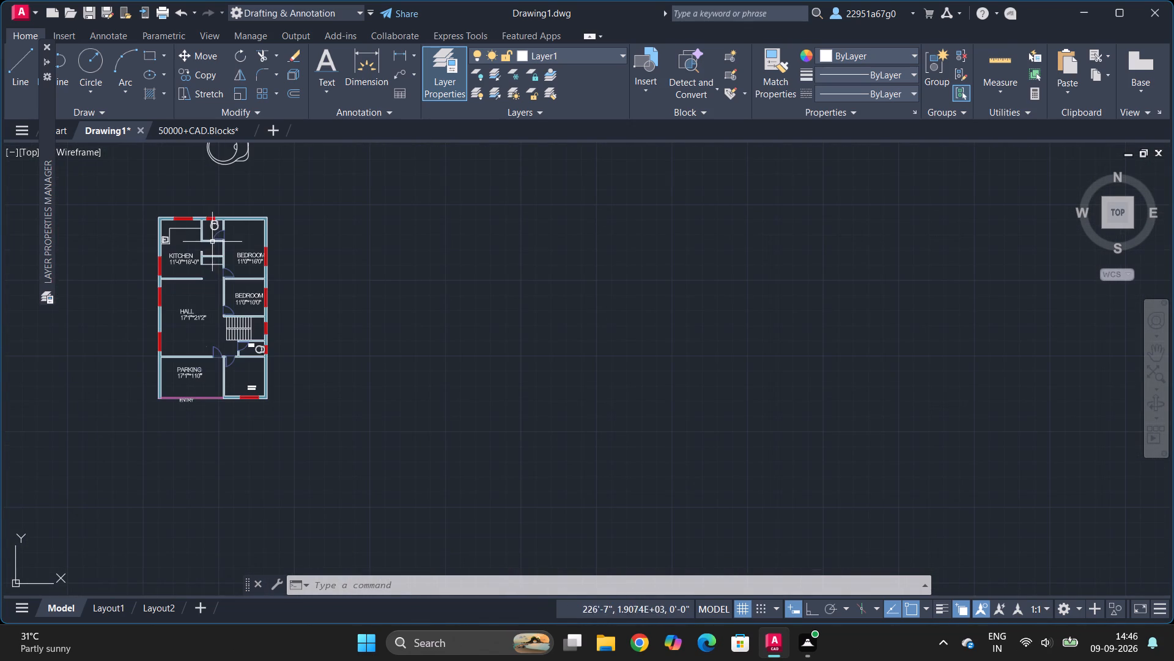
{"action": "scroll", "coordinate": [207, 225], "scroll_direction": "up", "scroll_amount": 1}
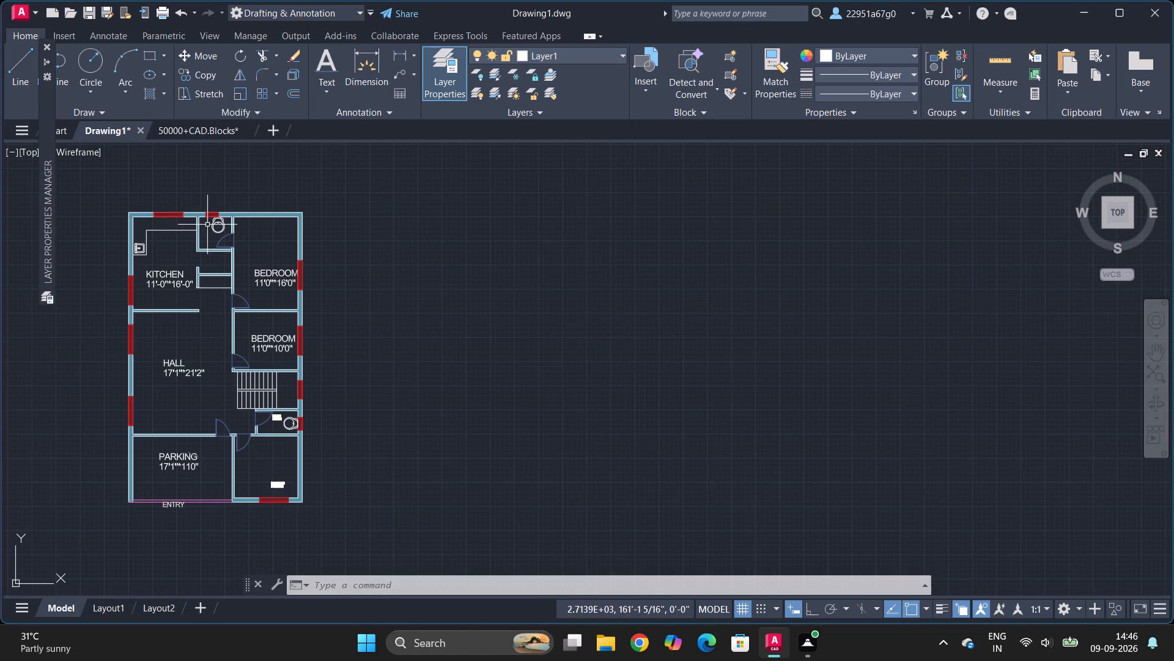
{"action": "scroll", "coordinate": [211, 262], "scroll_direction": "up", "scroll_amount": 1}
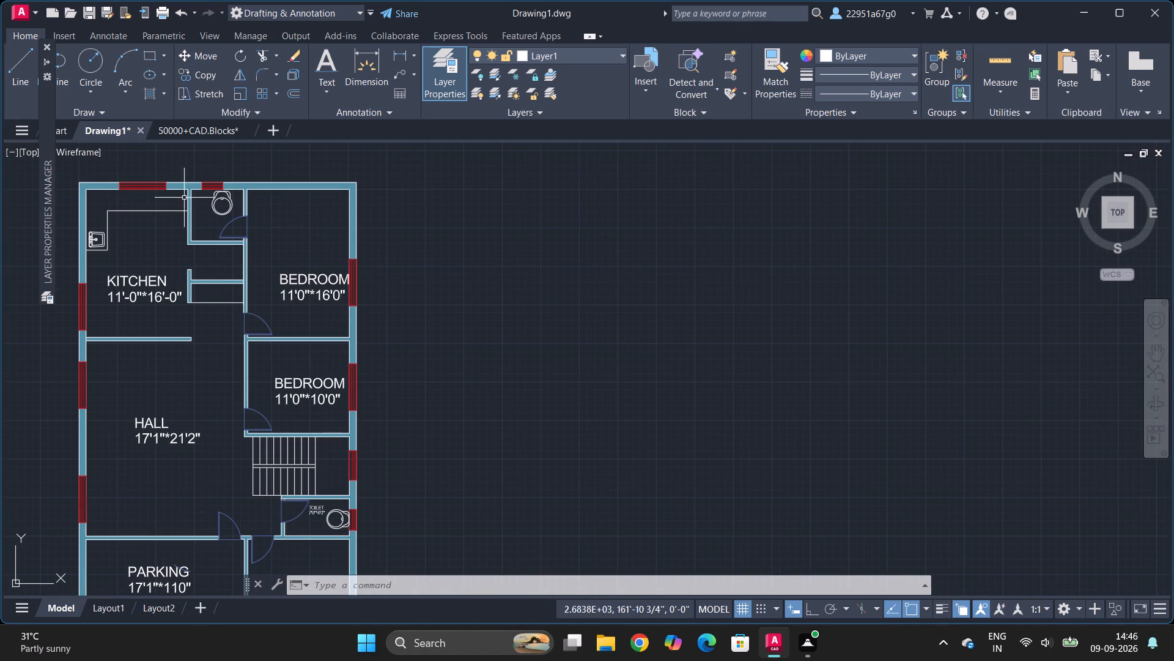
Look through the block sheets in the 50000+CAD.Blocks drawing for the BEDS PLAN sheet and its double-bed rows.
{"action": "left_click", "coordinate": [198, 133]}
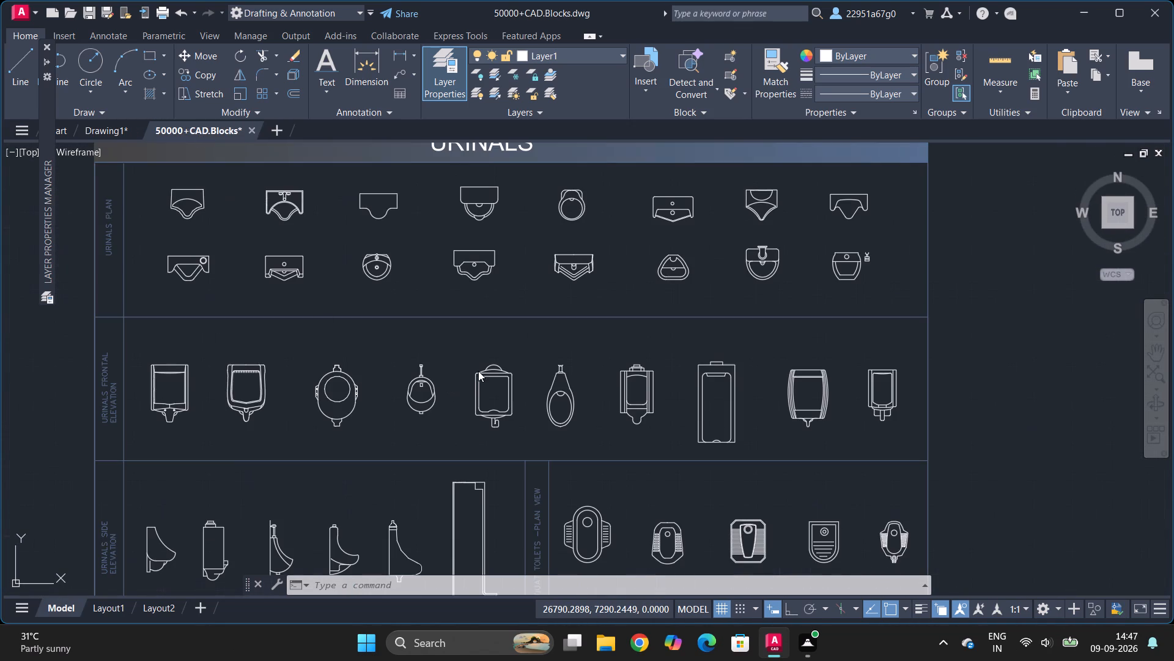
{"action": "scroll", "coordinate": [478, 371], "scroll_direction": "down", "scroll_amount": 4, "text": "ctrl"}
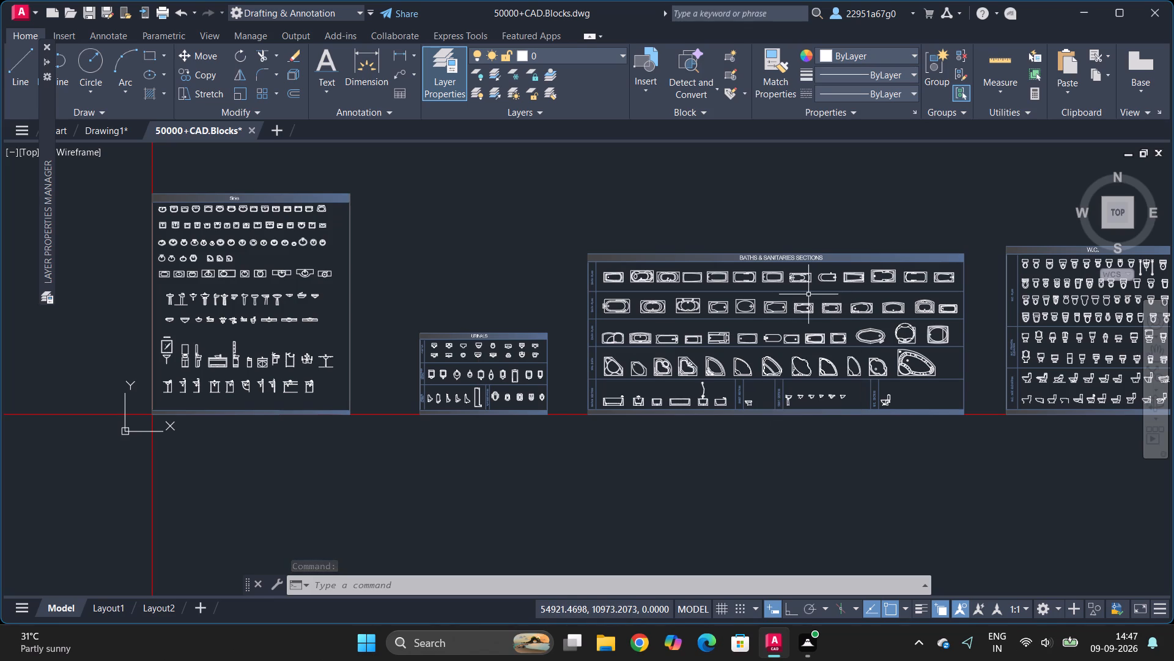
{"action": "scroll", "coordinate": [808, 294], "scroll_direction": "down", "scroll_amount": 3, "text": "ctrl"}
{"action": "scroll", "coordinate": [894, 302], "scroll_direction": "up", "scroll_amount": 4, "text": "ctrl"}
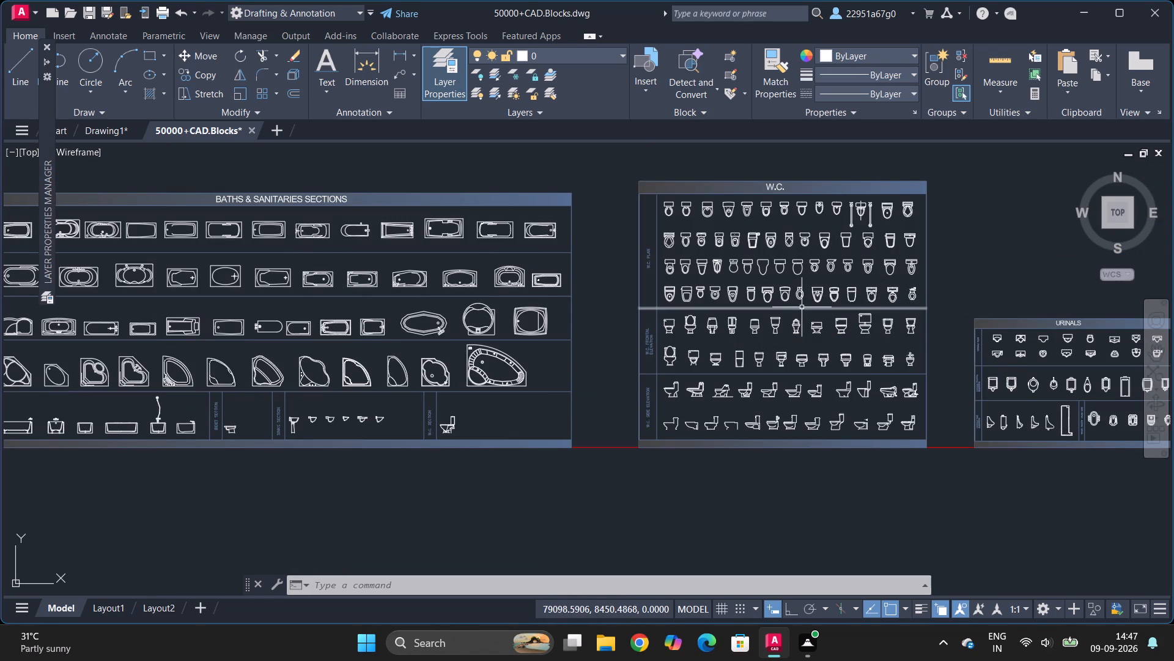
{"action": "scroll", "coordinate": [802, 307], "scroll_direction": "down", "scroll_amount": 2, "text": "ctrl"}
{"action": "scroll", "coordinate": [916, 324], "scroll_direction": "up", "scroll_amount": 4, "text": "ctrl"}
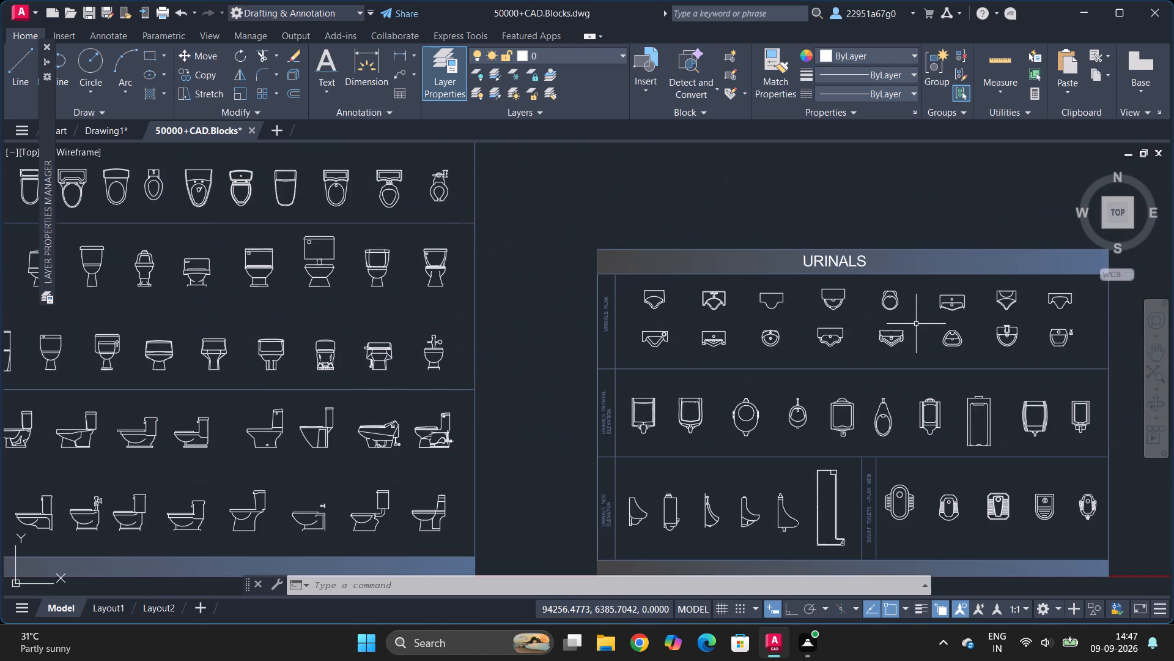
{"action": "scroll", "coordinate": [916, 324], "scroll_direction": "down", "scroll_amount": 3, "text": "ctrl"}
{"action": "scroll", "coordinate": [785, 322], "scroll_direction": "down", "scroll_amount": 2, "text": "ctrl"}
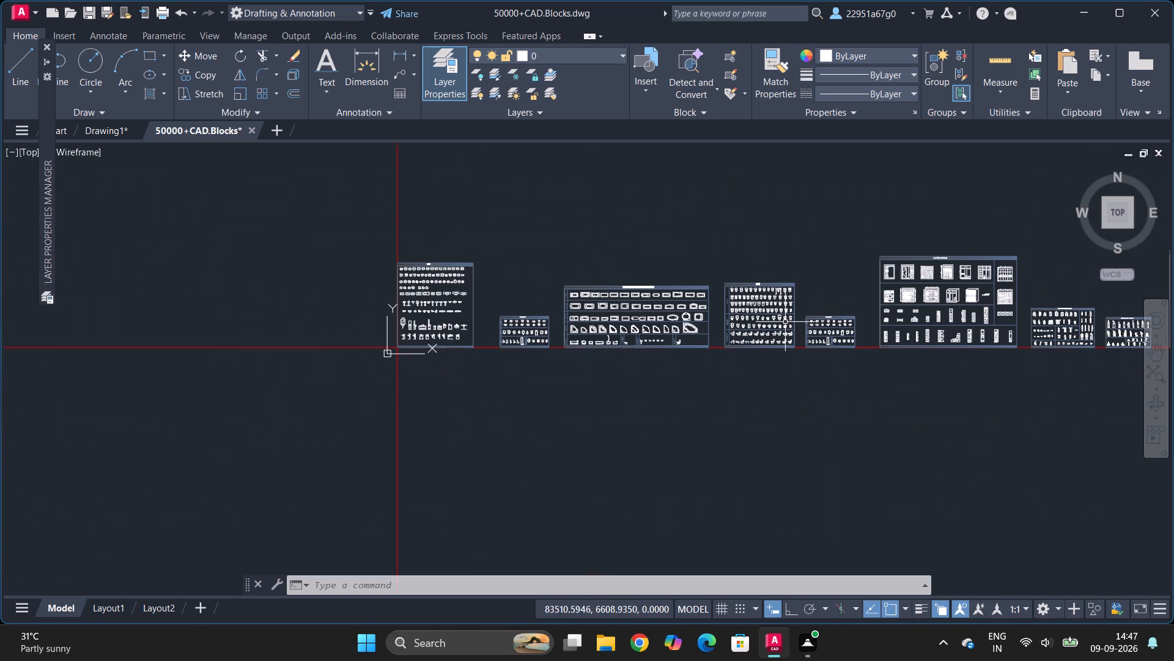
{"action": "scroll", "coordinate": [993, 291], "scroll_direction": "up", "scroll_amount": 3, "text": "ctrl"}
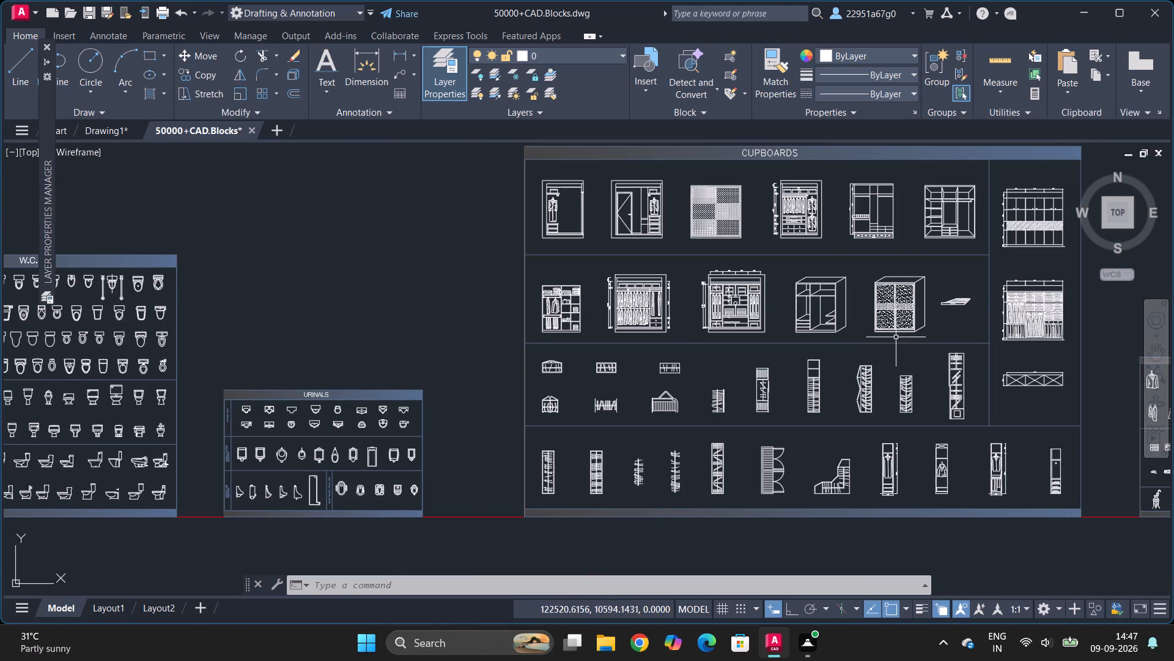
{"action": "scroll", "coordinate": [725, 386], "scroll_direction": "down", "scroll_amount": 5, "text": "ctrl"}
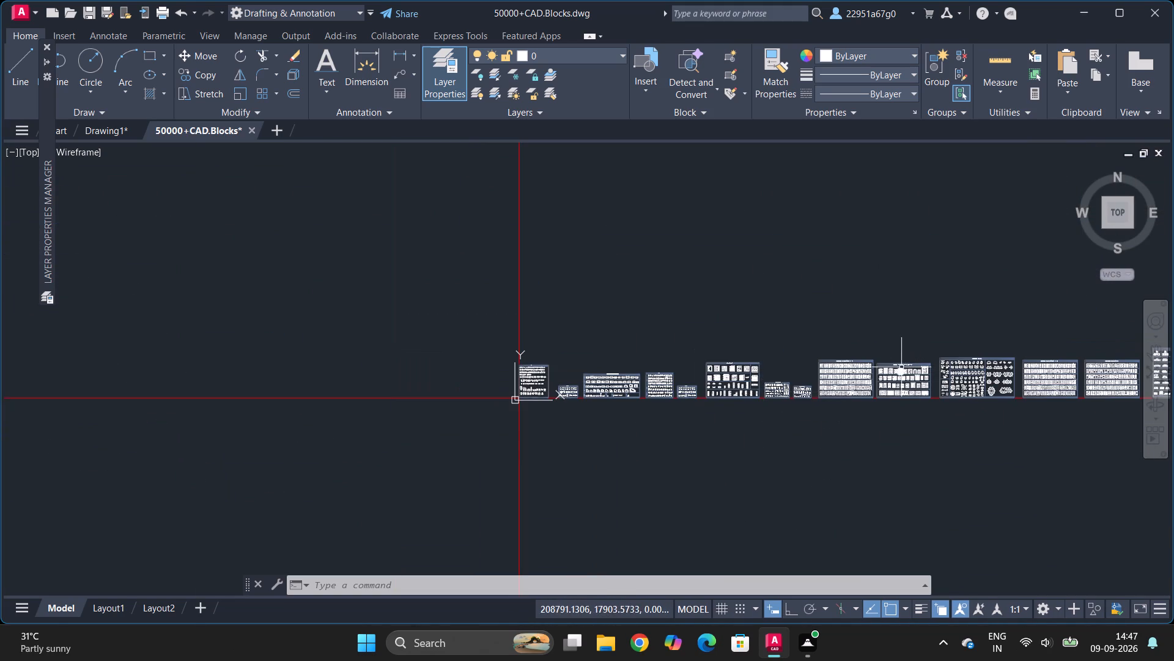
{"action": "scroll", "coordinate": [901, 367], "scroll_direction": "up", "scroll_amount": 6, "text": "ctrl"}
{"action": "scroll", "coordinate": [901, 367], "scroll_direction": "down", "scroll_amount": 4, "text": "ctrl"}
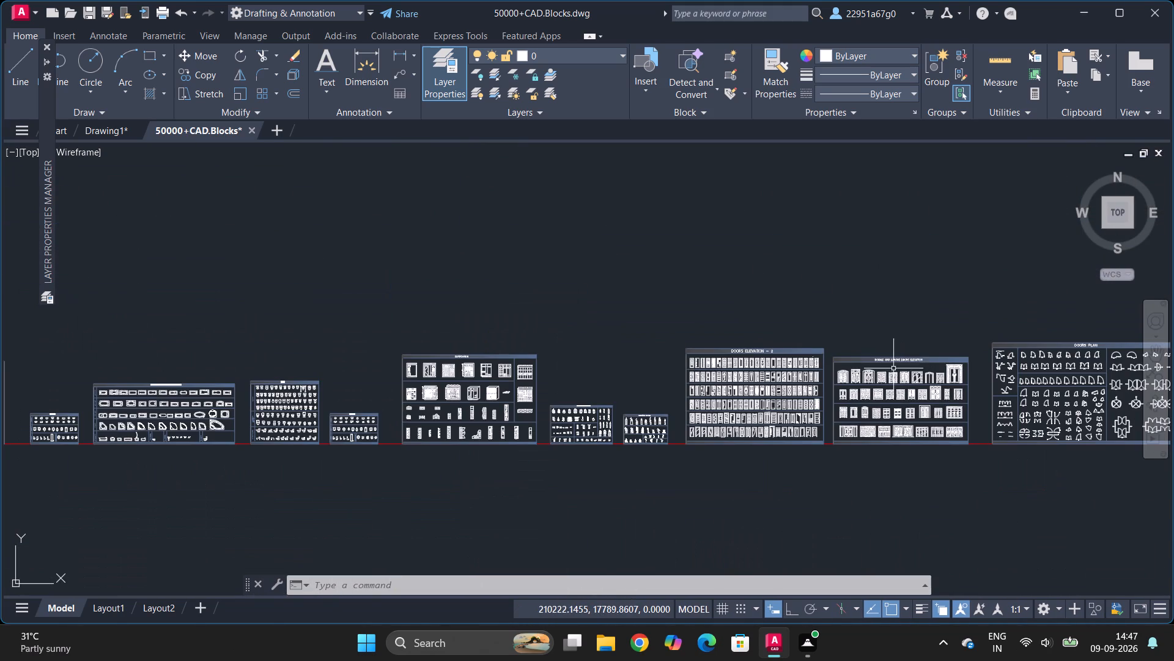
{"action": "scroll", "coordinate": [1017, 399], "scroll_direction": "down", "scroll_amount": 2, "text": "ctrl"}
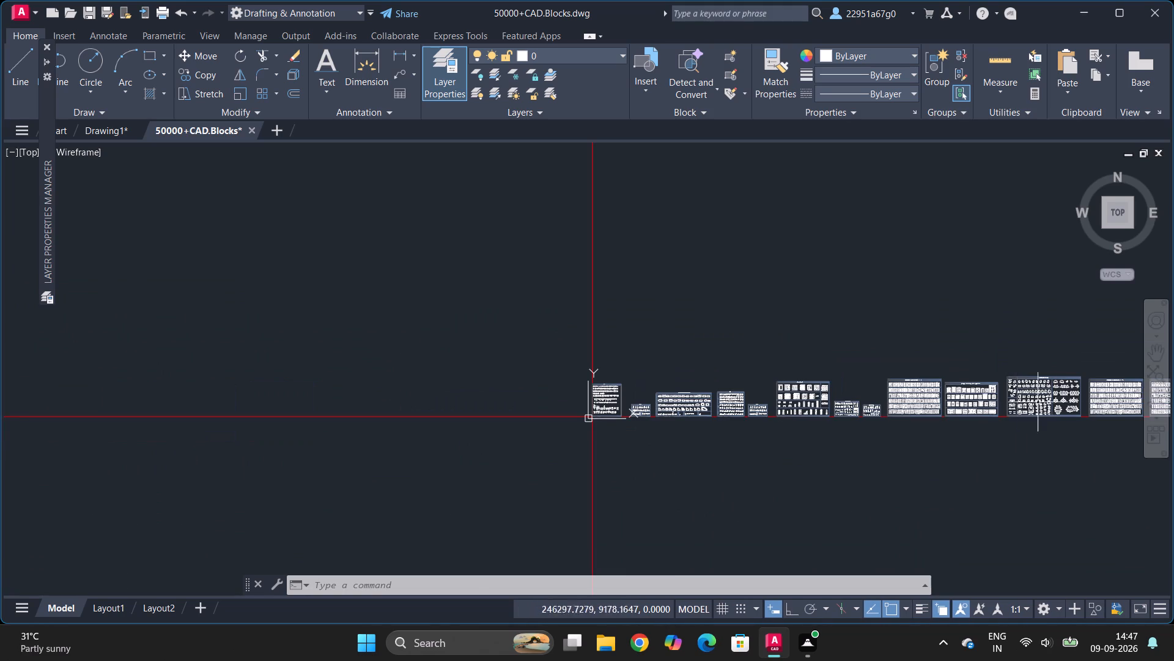
{"action": "scroll", "coordinate": [1084, 405], "scroll_direction": "up", "scroll_amount": 6, "text": "ctrl"}
{"action": "scroll", "coordinate": [884, 416], "scroll_direction": "down", "scroll_amount": 6, "text": "ctrl"}
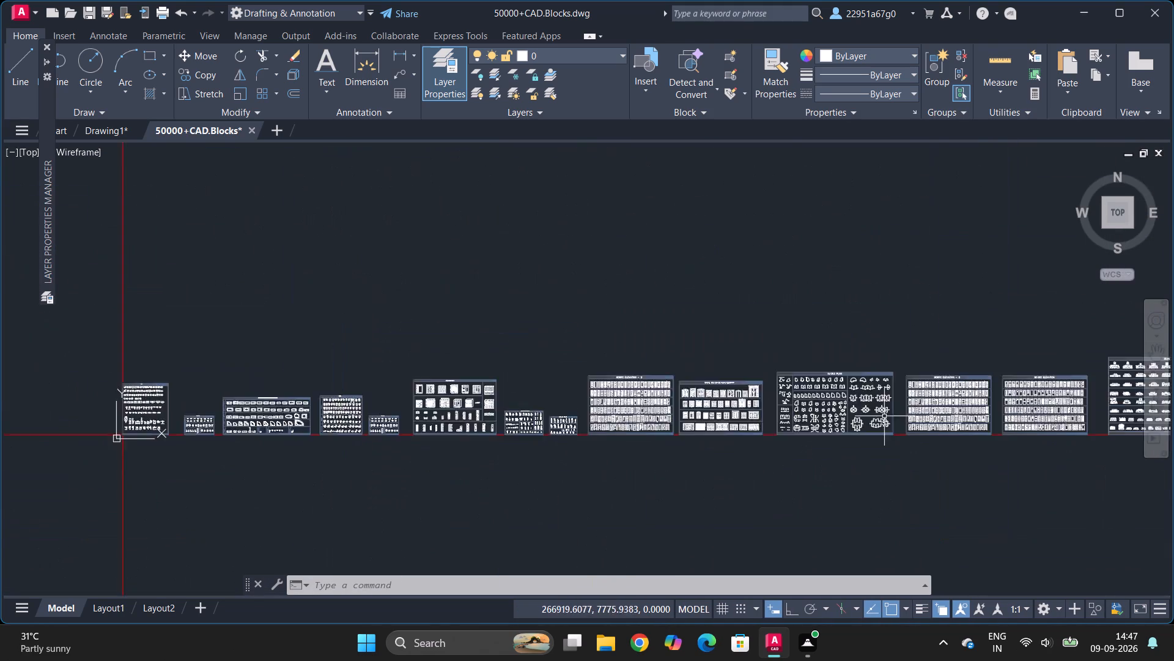
{"action": "scroll", "coordinate": [884, 416], "scroll_direction": "down", "scroll_amount": 1, "text": "ctrl"}
{"action": "scroll", "coordinate": [1036, 417], "scroll_direction": "up", "scroll_amount": 4, "text": "ctrl"}
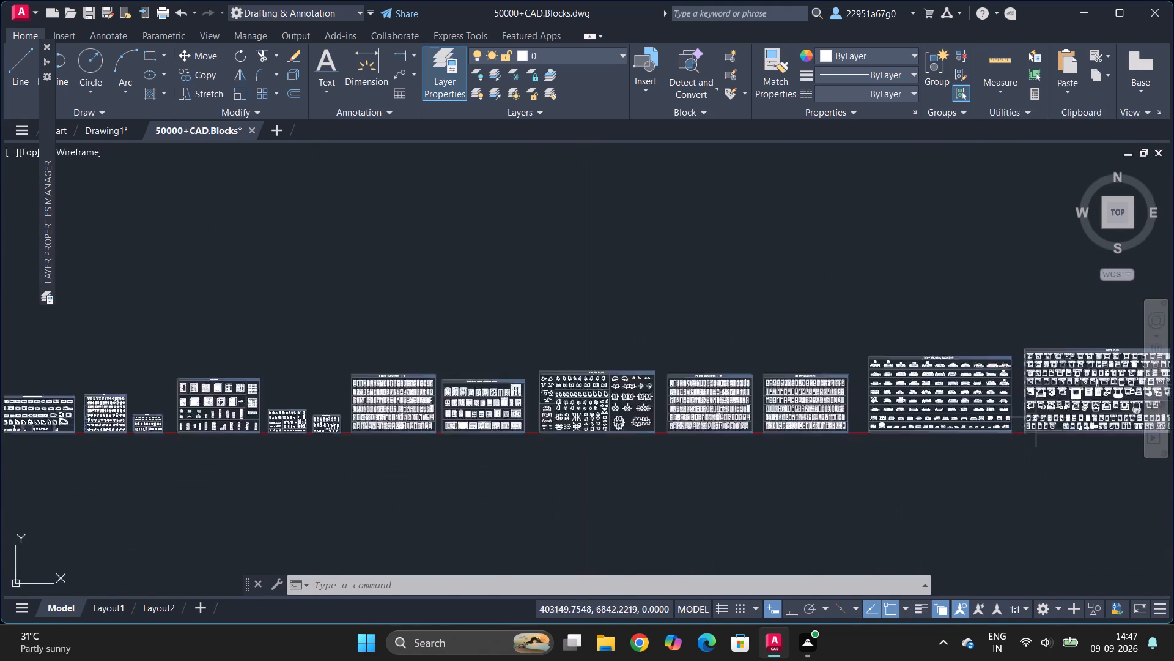
{"action": "scroll", "coordinate": [1036, 417], "scroll_direction": "up", "scroll_amount": 4, "text": "ctrl"}
{"action": "scroll", "coordinate": [1036, 417], "scroll_direction": "down", "scroll_amount": 3, "text": "ctrl"}
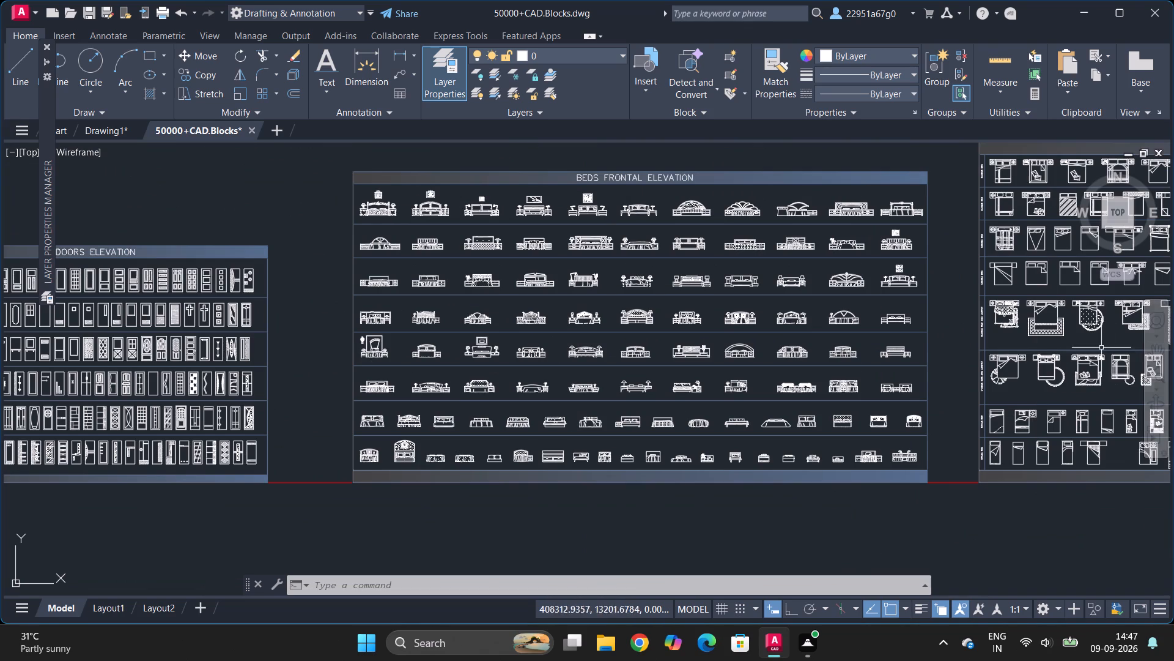
{"action": "scroll", "coordinate": [951, 345], "scroll_direction": "down", "scroll_amount": 3, "text": "ctrl"}
{"action": "scroll", "coordinate": [1029, 315], "scroll_direction": "up", "scroll_amount": 2, "text": "ctrl"}
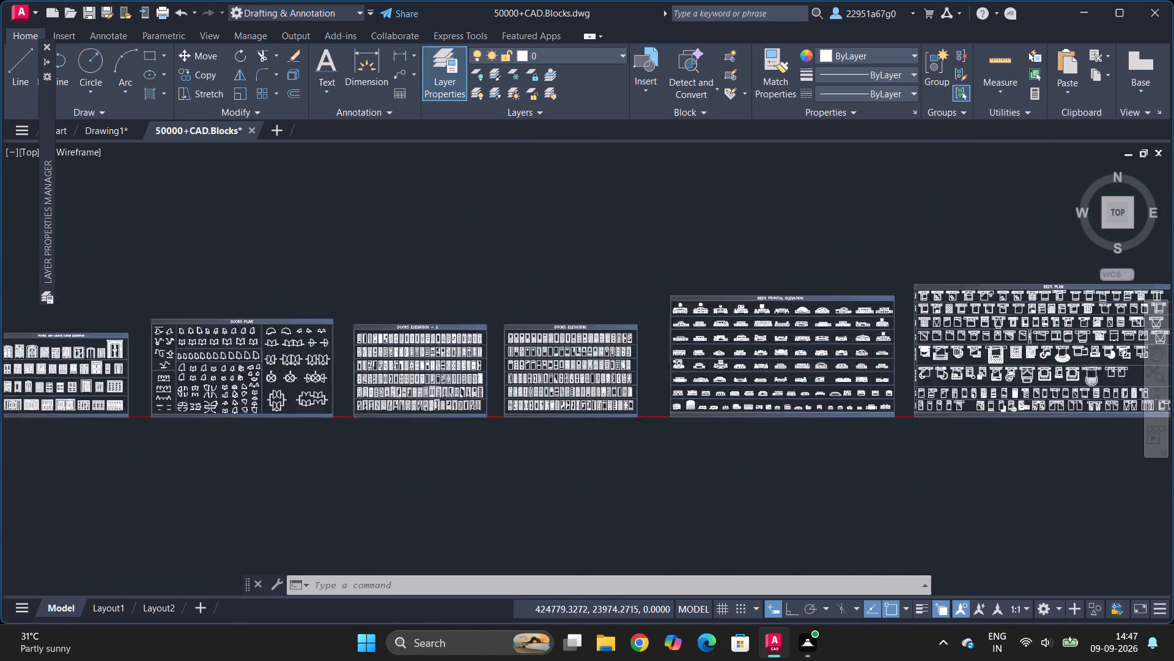
{"action": "scroll", "coordinate": [1029, 315], "scroll_direction": "up", "scroll_amount": 2, "text": "ctrl"}
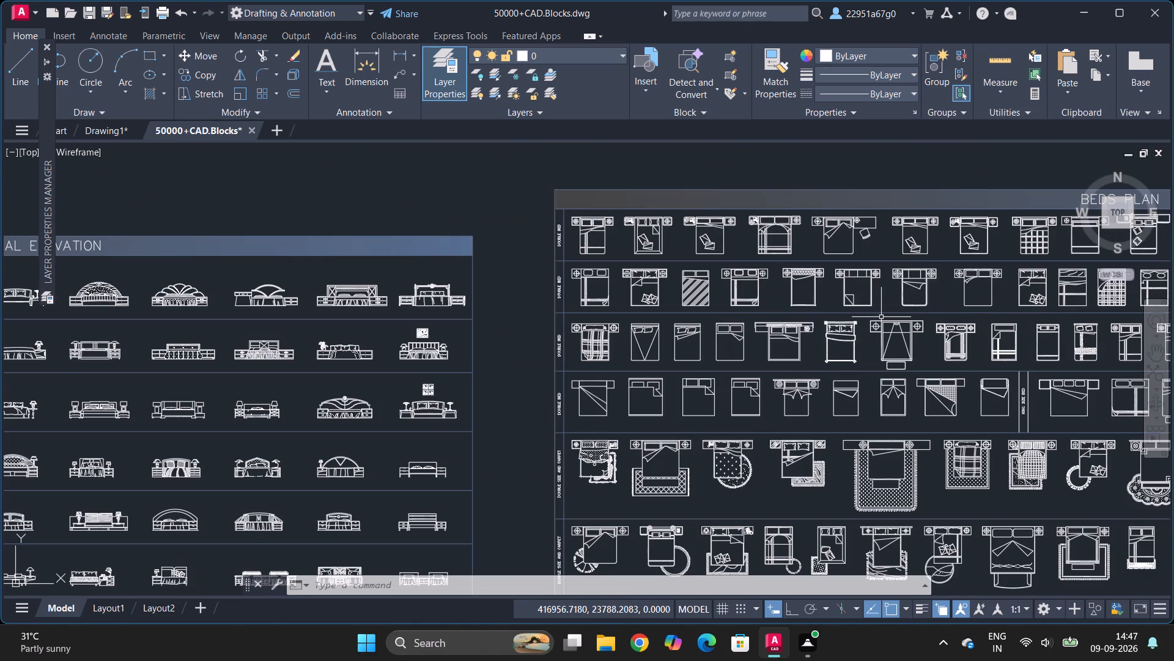
{"action": "scroll", "coordinate": [881, 317], "scroll_direction": "up", "scroll_amount": 2, "text": "ctrl"}
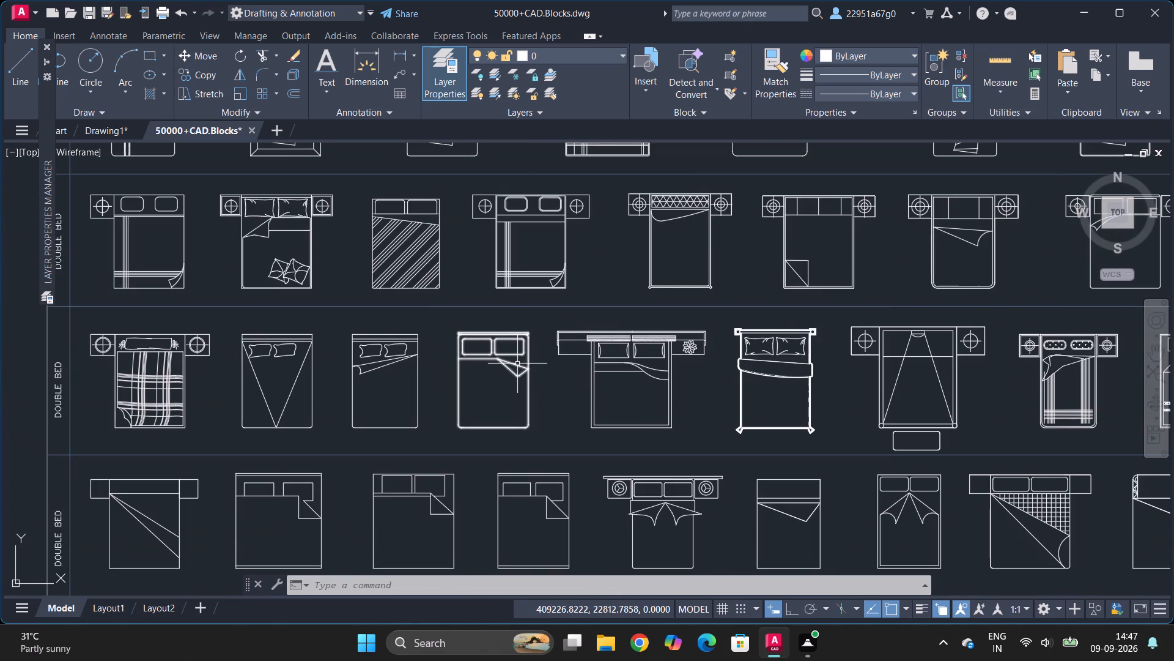
Copy the double bed with two pillows and a folded sheet corner from BEDS PLAN into Drawing1, placing it just right of the house plan.
{"action": "left_click", "coordinate": [517, 364]}
{"action": "key", "text": "ctrl+c"}
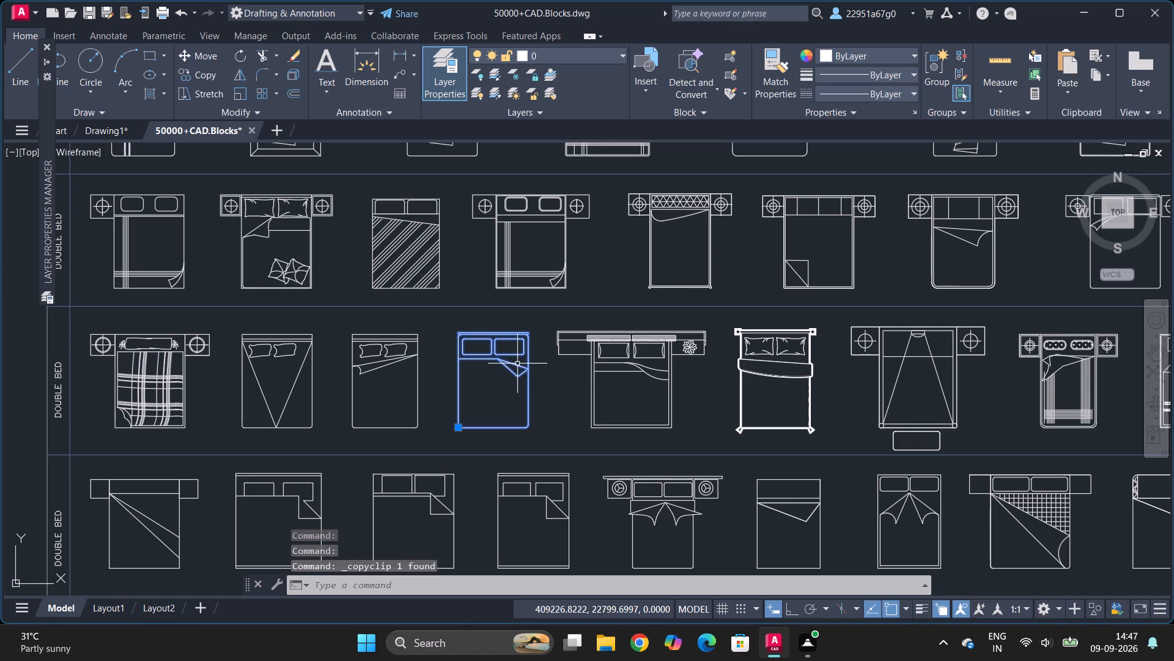
{"action": "left_click", "coordinate": [98, 130]}
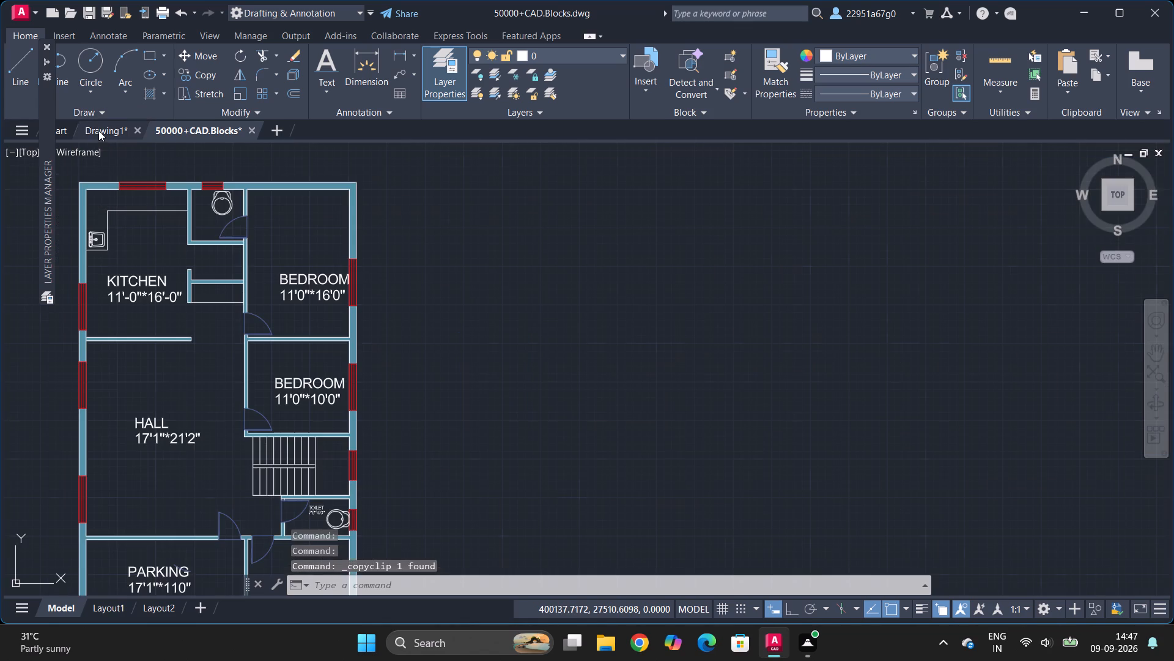
{"action": "left_click", "coordinate": [545, 309]}
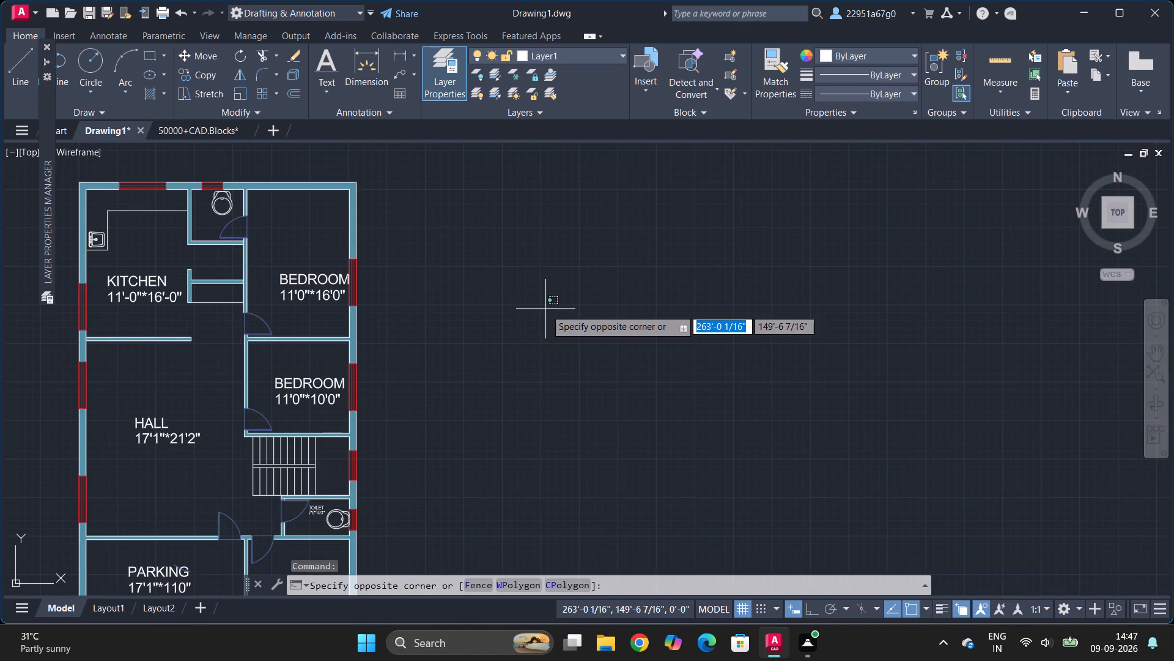
{"action": "key", "text": "ctrl+v"}
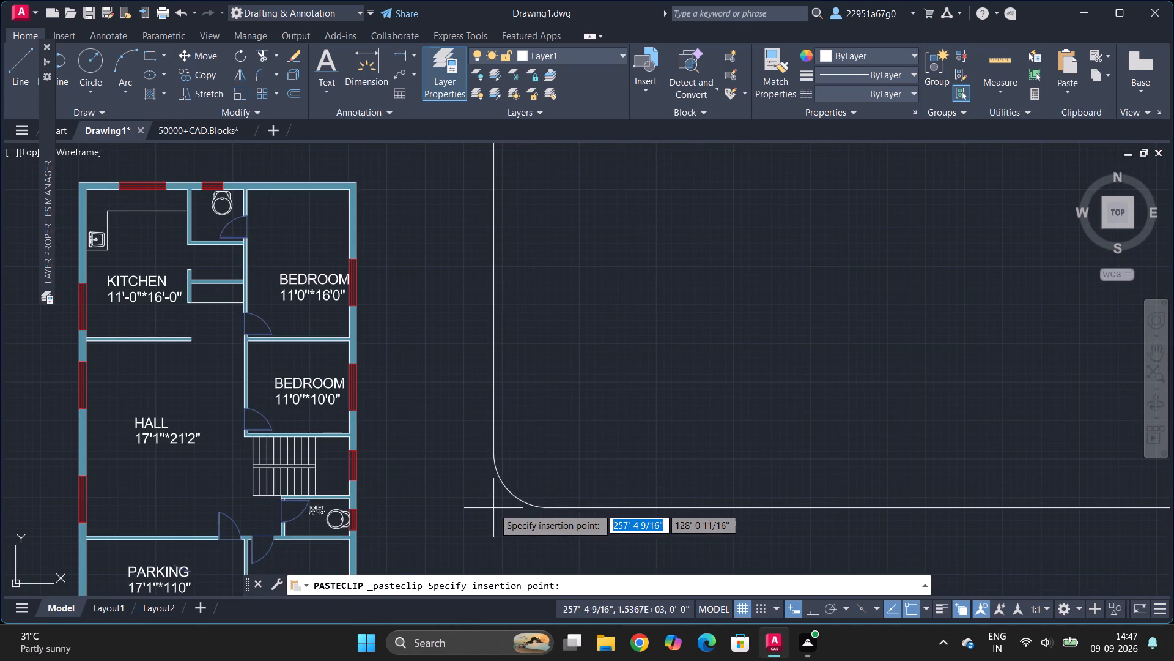
{"action": "scroll", "coordinate": [493, 508], "scroll_direction": "down", "scroll_amount": 5, "text": "ctrl"}
{"action": "left_click", "coordinate": [501, 504]}
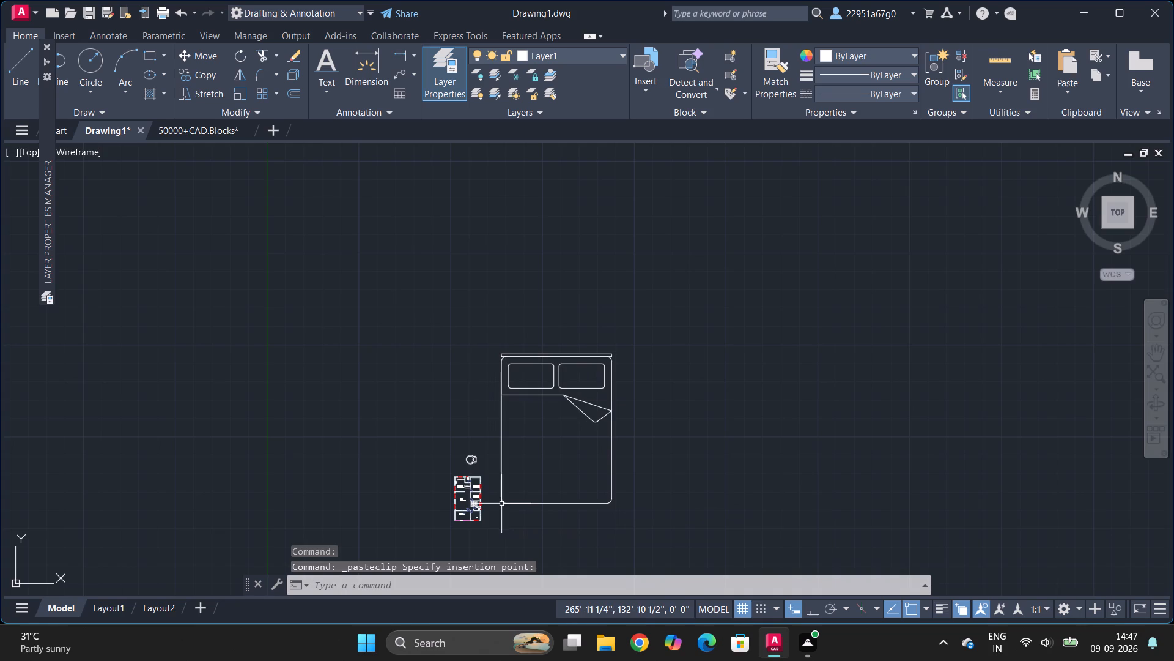
Scale the pasted double bed freehand to about 1/5 of its size around its lower-left corner.
{"action": "left_click", "coordinate": [470, 313]}
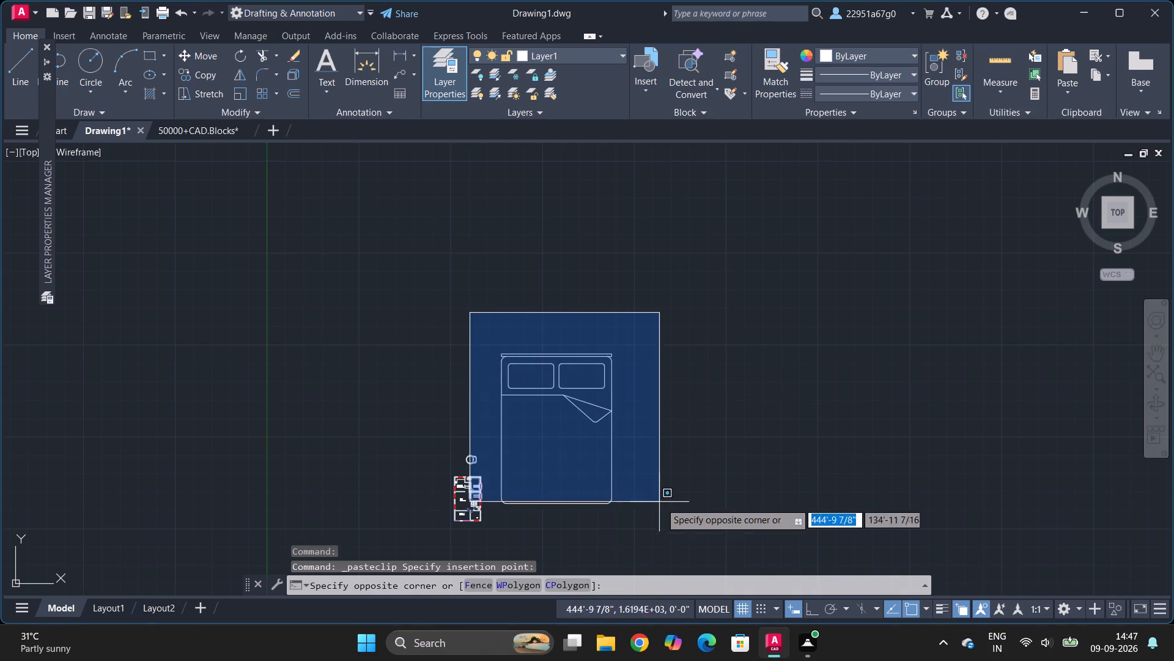
{"action": "left_click", "coordinate": [488, 324]}
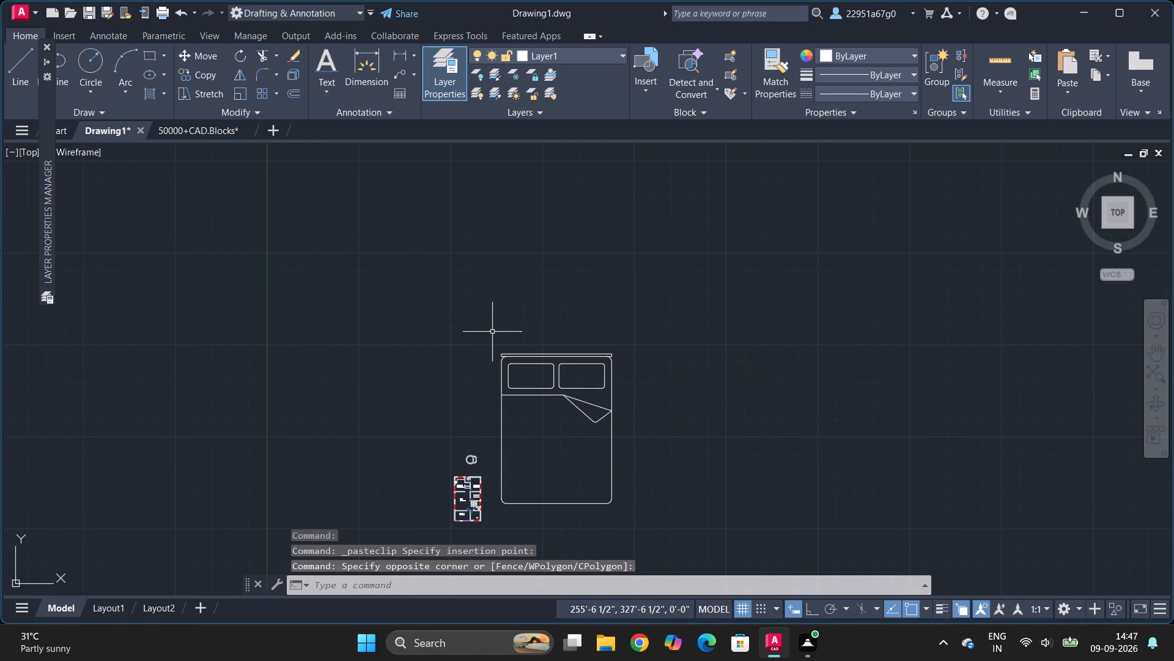
{"action": "left_click_drag", "start_coordinate": [497, 342], "coordinate": [622, 510]}
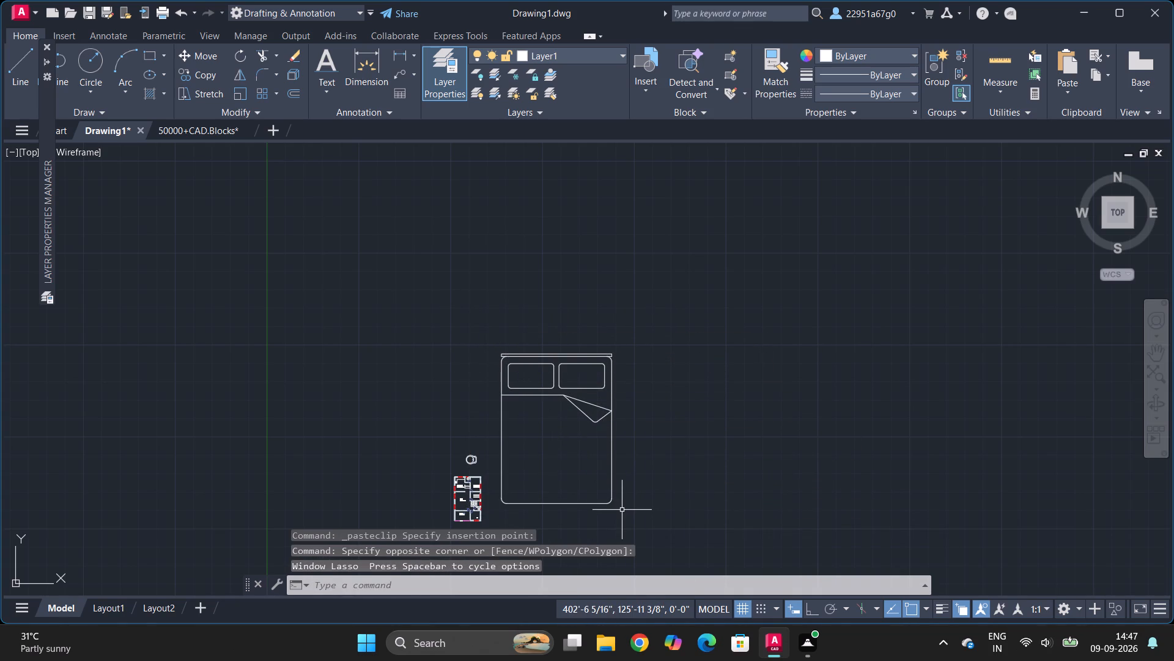
{"action": "left_click", "coordinate": [622, 510]}
{"action": "left_click", "coordinate": [488, 323]}
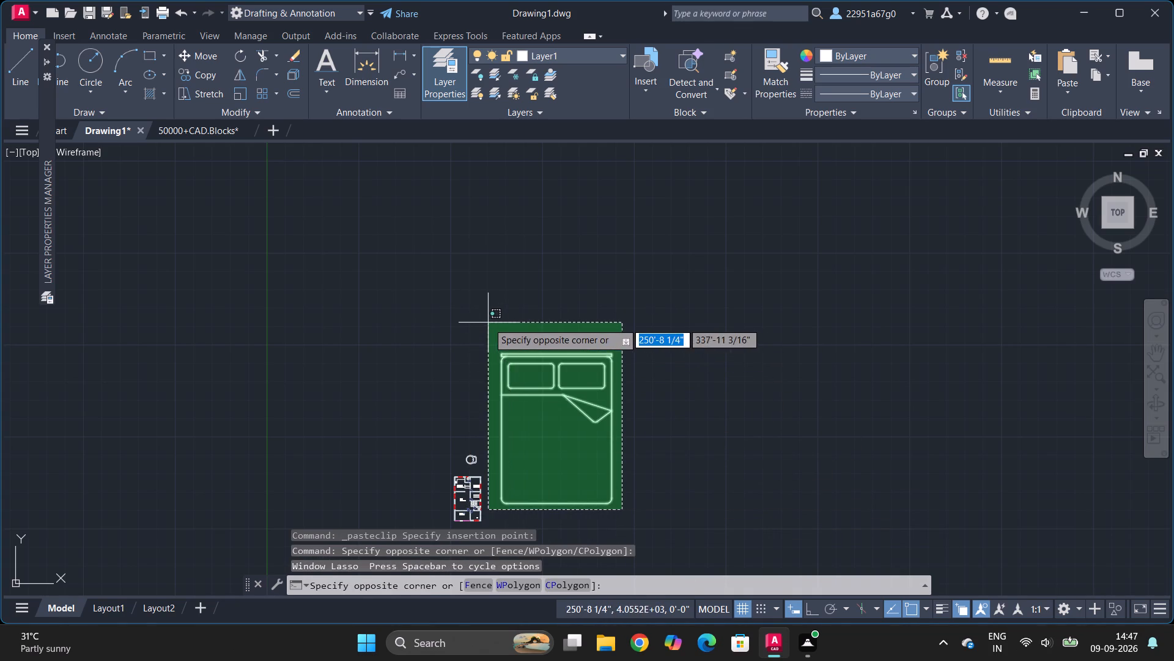
{"action": "left_click", "coordinate": [243, 97]}
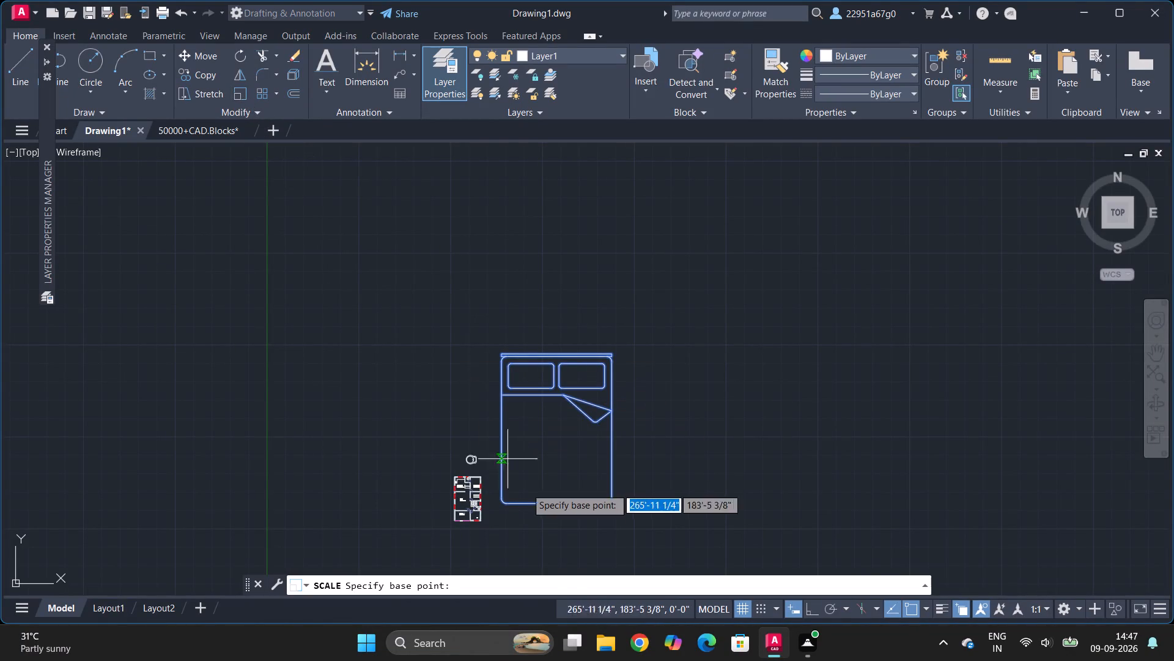
{"action": "left_click", "coordinate": [500, 504]}
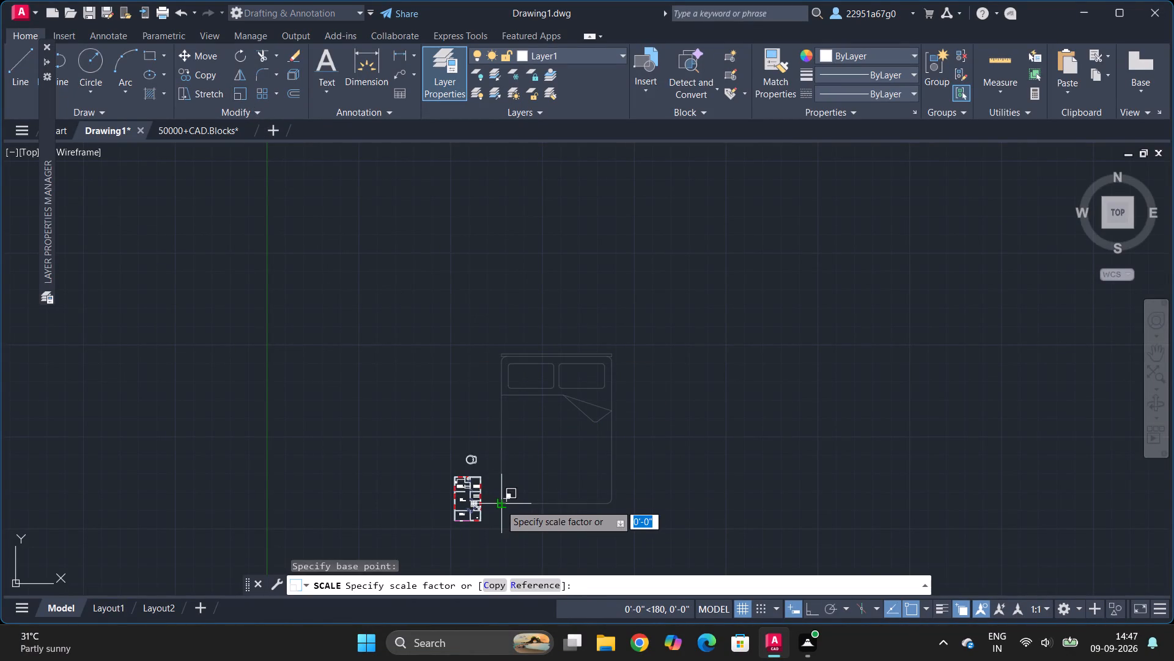
{"action": "left_click", "coordinate": [515, 497]}
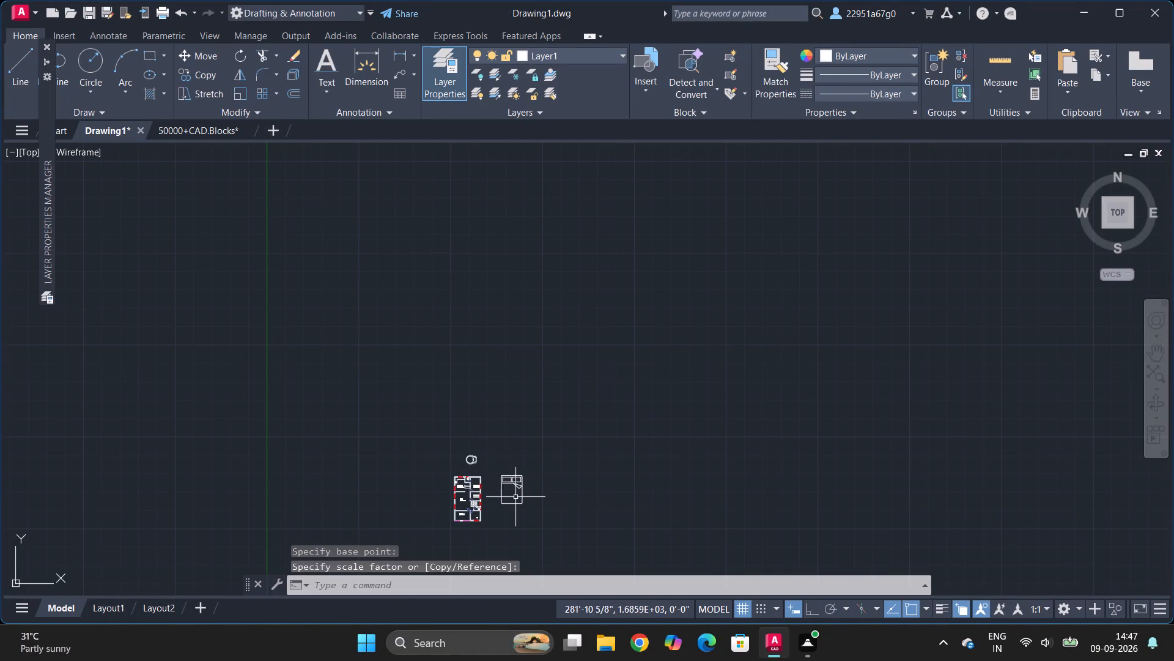
Scale the double bed freehand again by about 0.3 around its lower-left corner, to suit the bedroom size.
{"action": "left_click", "coordinate": [503, 479]}
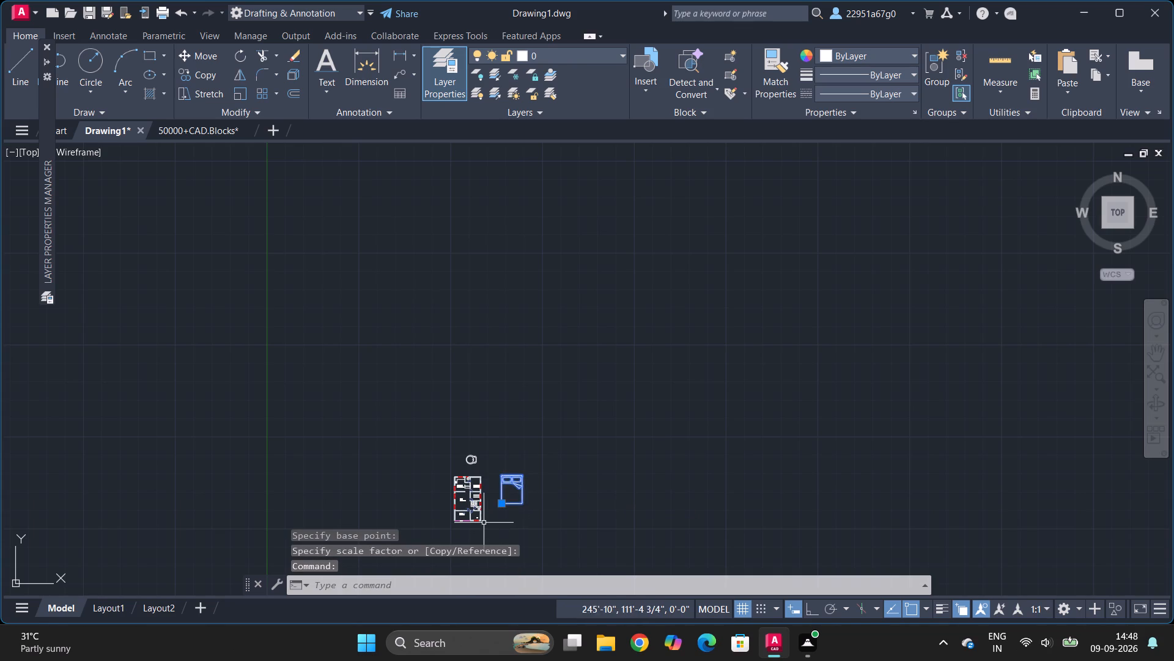
{"action": "scroll", "coordinate": [484, 523], "scroll_direction": "up", "scroll_amount": 5, "text": "ctrl"}
{"action": "scroll", "coordinate": [484, 523], "scroll_direction": "down", "scroll_amount": 2, "text": "ctrl"}
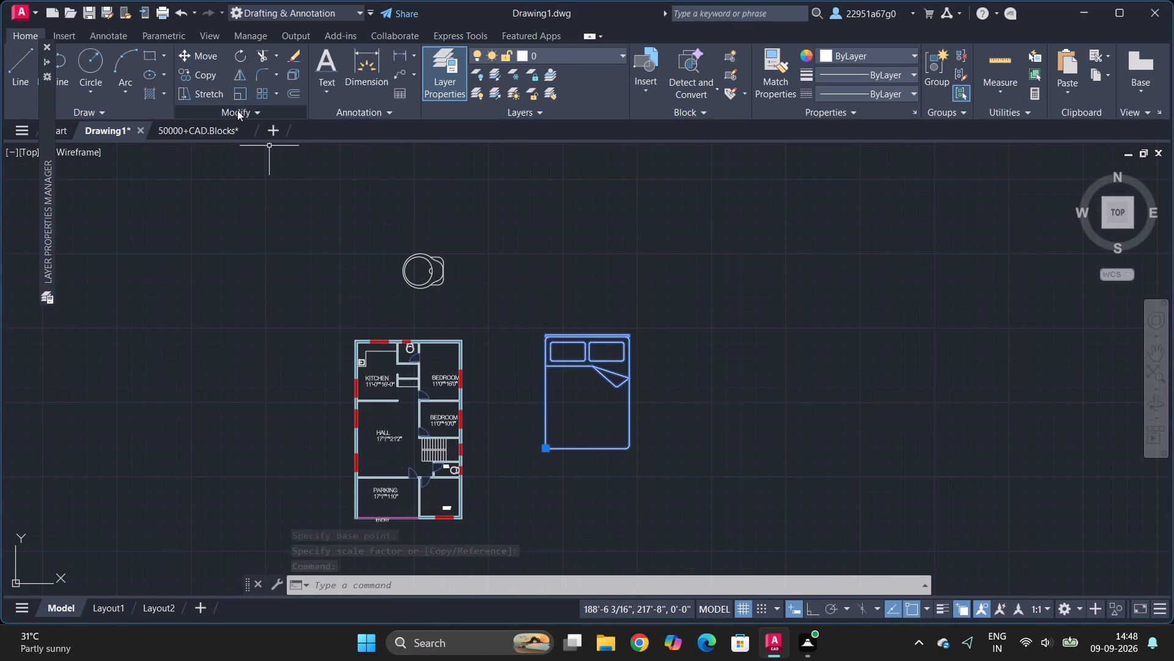
{"action": "left_click", "coordinate": [240, 95]}
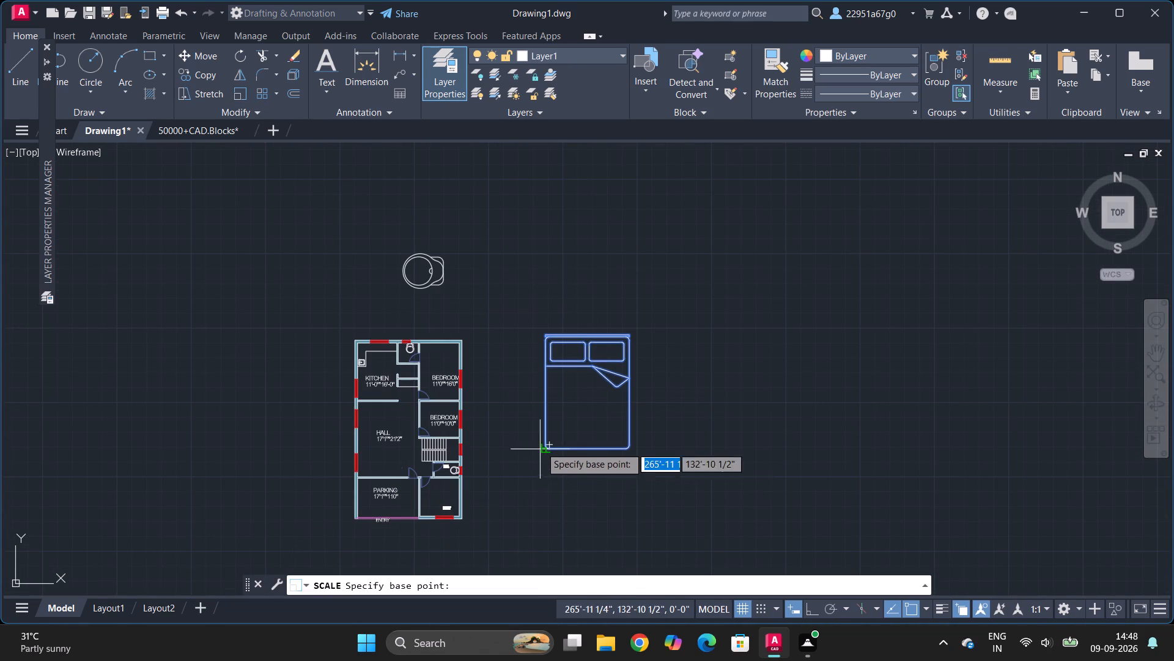
{"action": "left_click", "coordinate": [542, 444]}
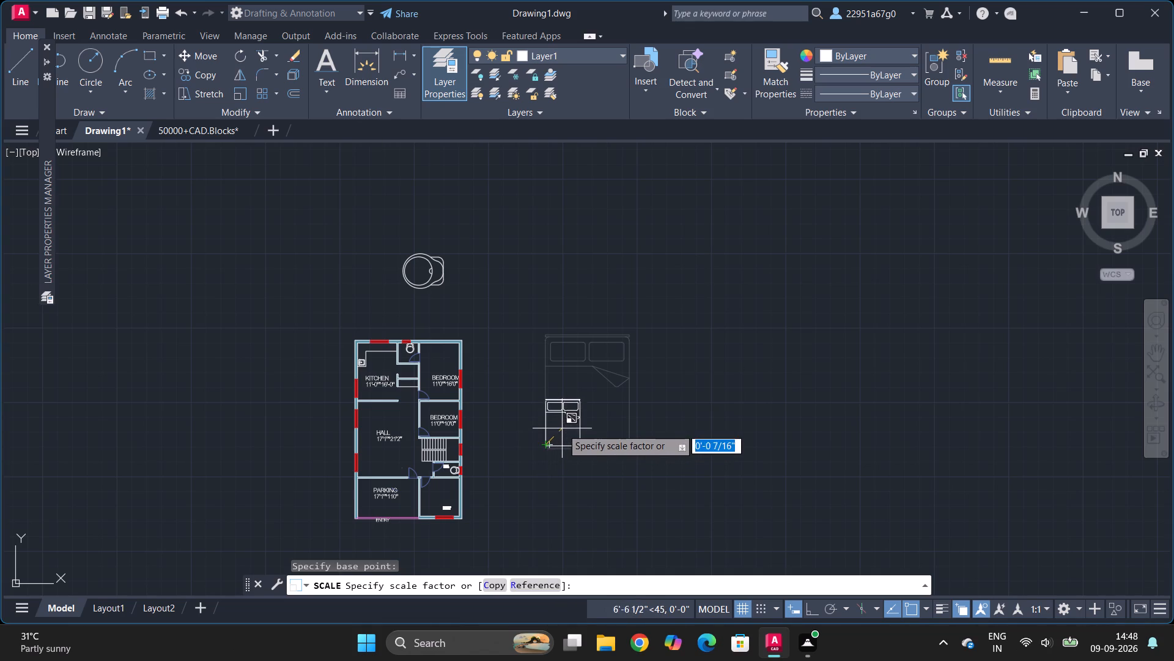
{"action": "left_click", "coordinate": [558, 435]}
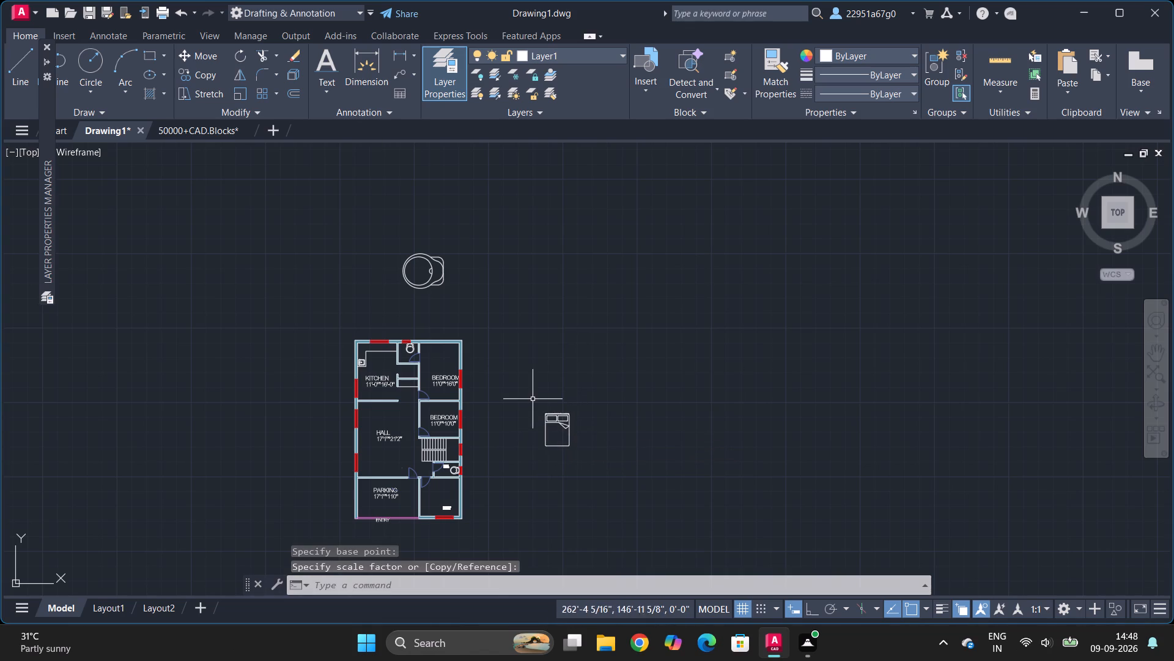
Copy the double bed beside the plan into the 11'0"*16'0" bedroom, with its headboard against the upper wall.
{"action": "left_click", "coordinate": [533, 397]}
{"action": "left_click", "coordinate": [615, 490]}
{"action": "type", "text": "CO"}
{"action": "key", "text": "Return"}
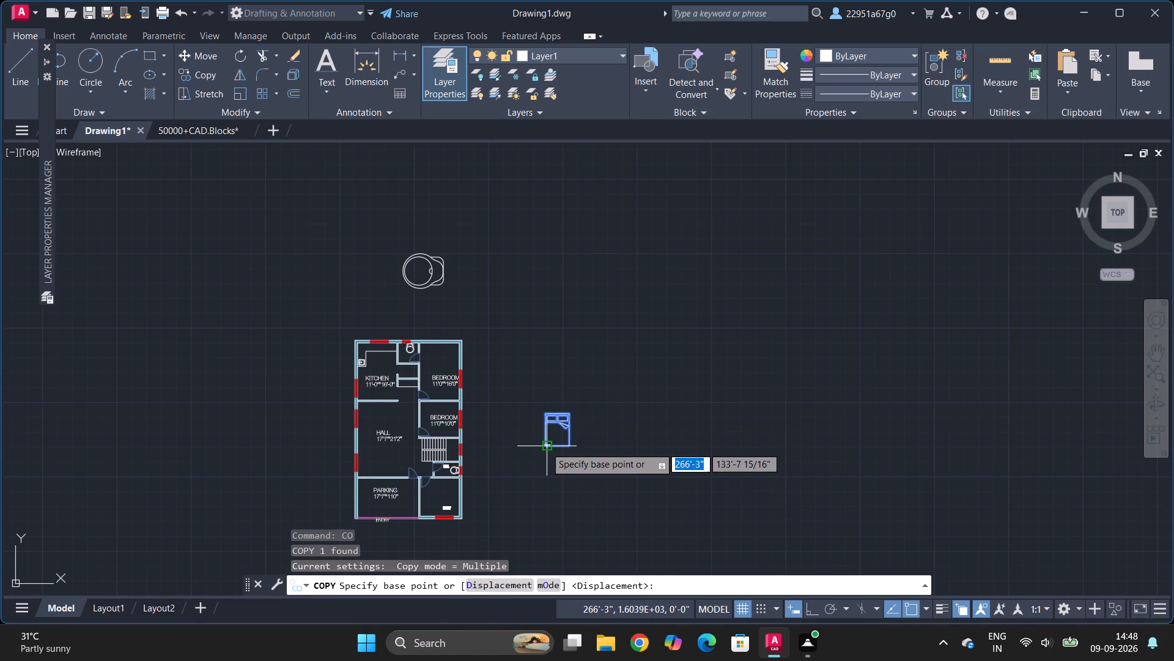
{"action": "left_click", "coordinate": [544, 414]}
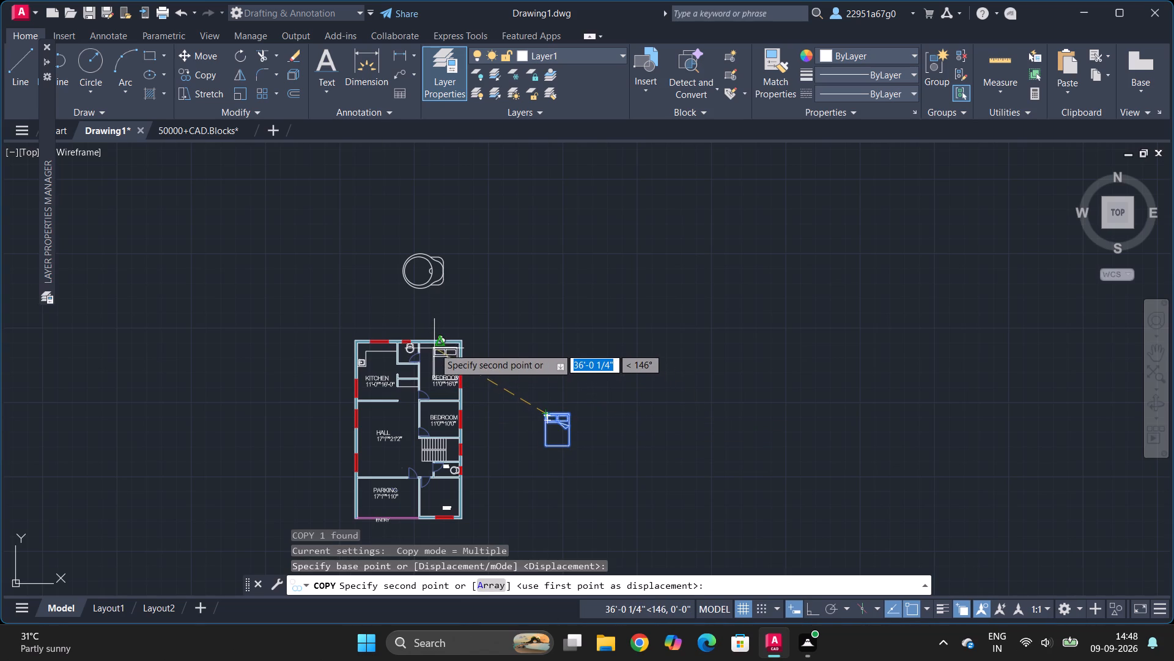
{"action": "scroll", "coordinate": [434, 348], "scroll_direction": "up", "scroll_amount": 2, "text": "ctrl"}
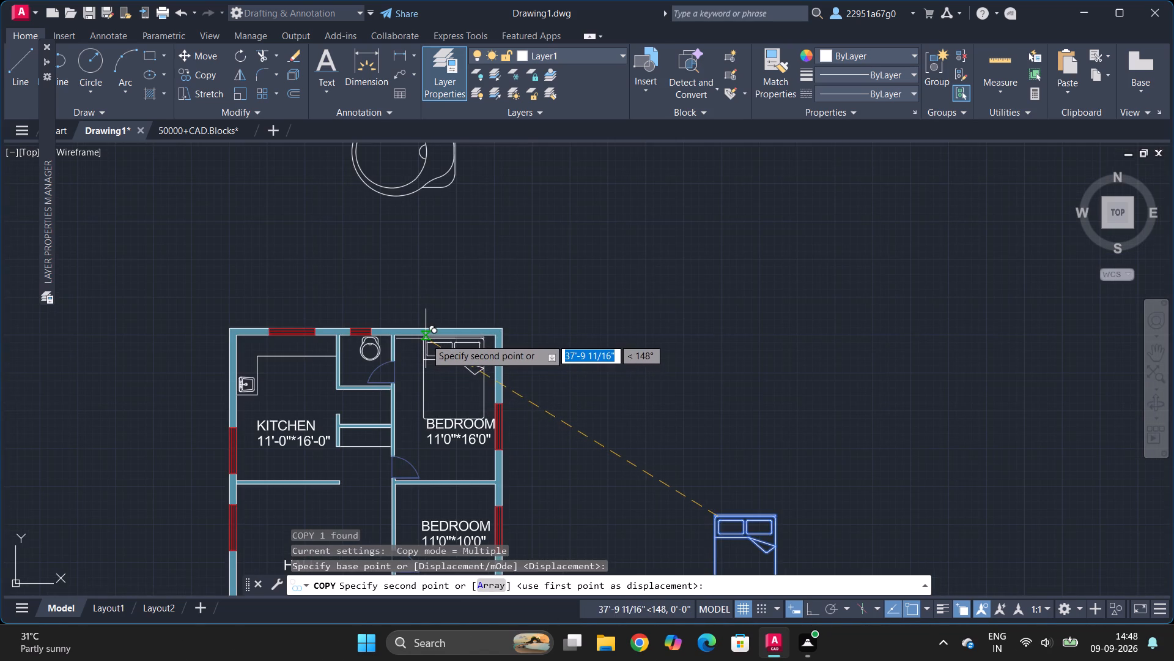
{"action": "scroll", "coordinate": [426, 338], "scroll_direction": "up", "scroll_amount": 3, "text": "ctrl"}
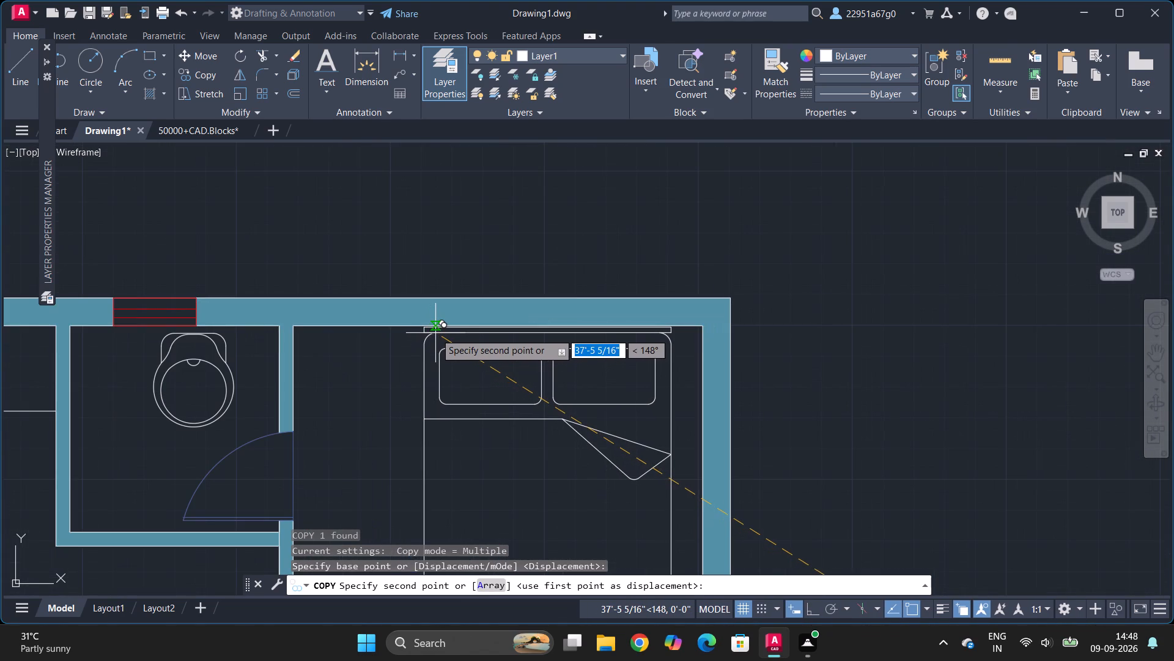
{"action": "left_click", "coordinate": [380, 331]}
{"action": "scroll", "coordinate": [736, 206], "scroll_direction": "down", "scroll_amount": 5, "text": "ctrl"}
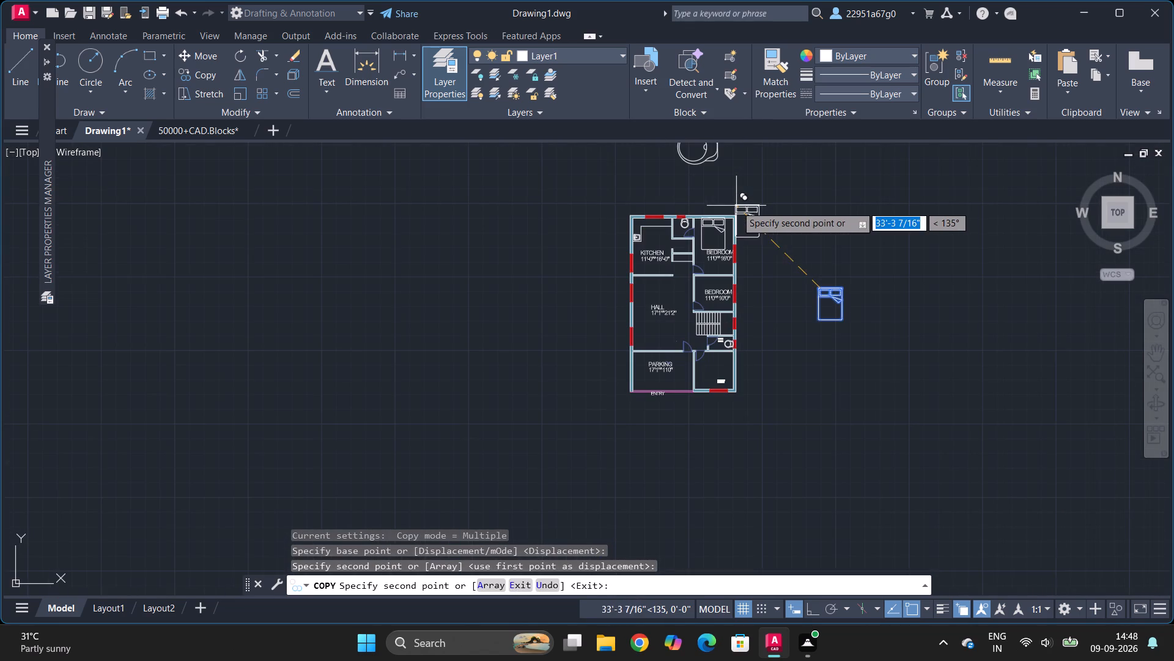
{"action": "key", "text": "Escape"}
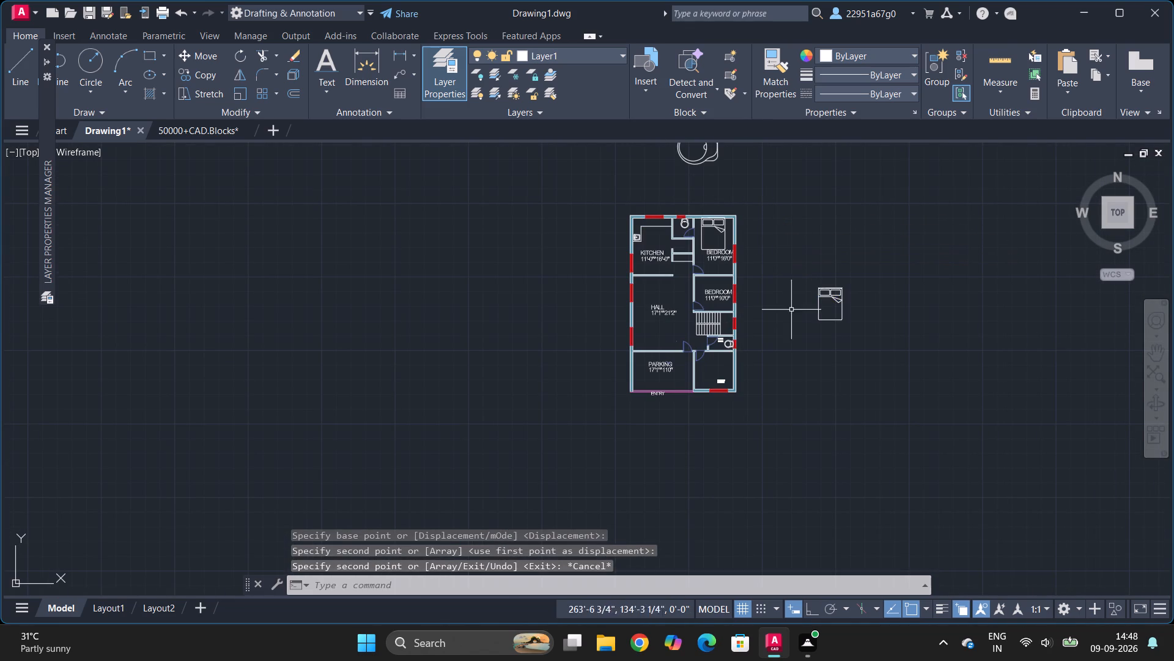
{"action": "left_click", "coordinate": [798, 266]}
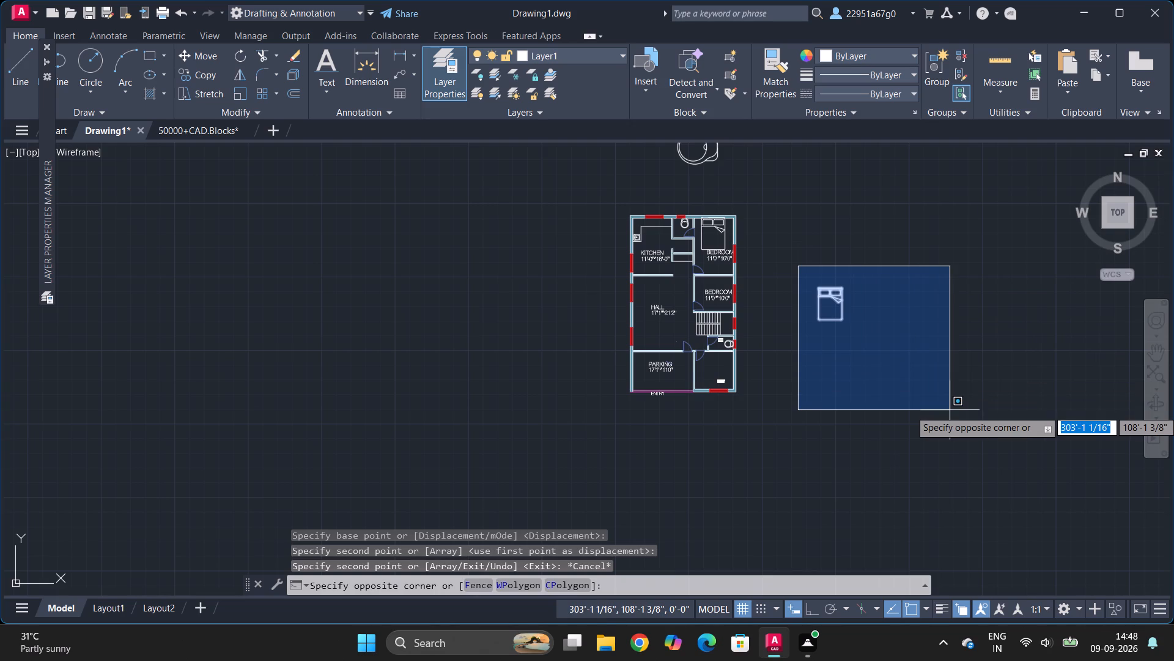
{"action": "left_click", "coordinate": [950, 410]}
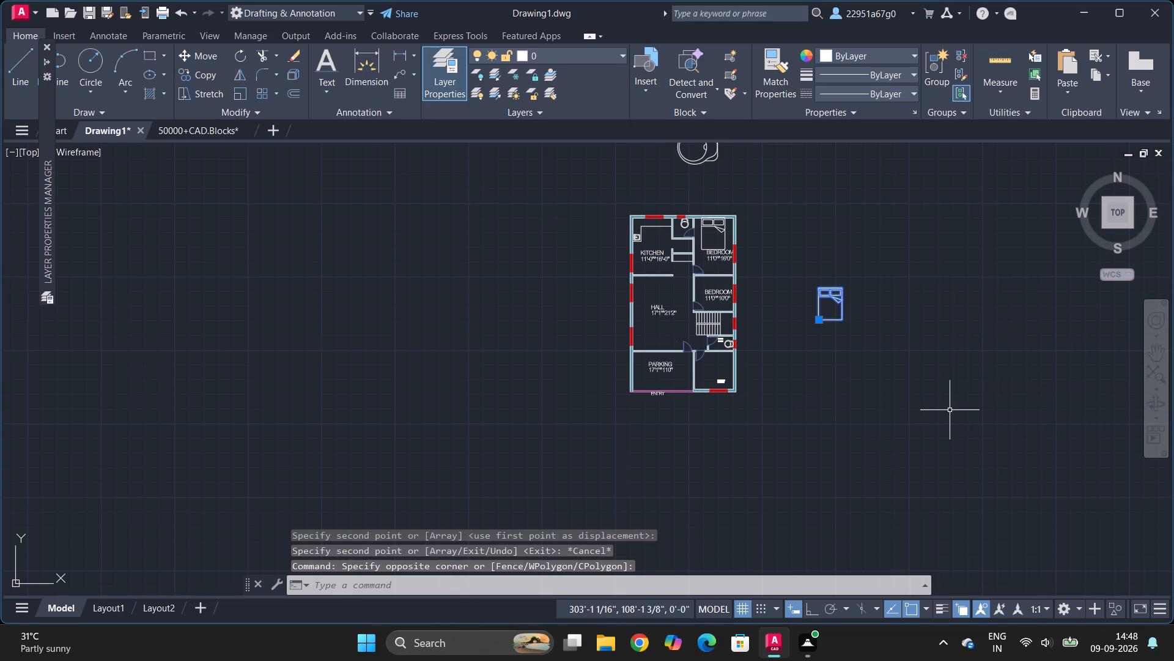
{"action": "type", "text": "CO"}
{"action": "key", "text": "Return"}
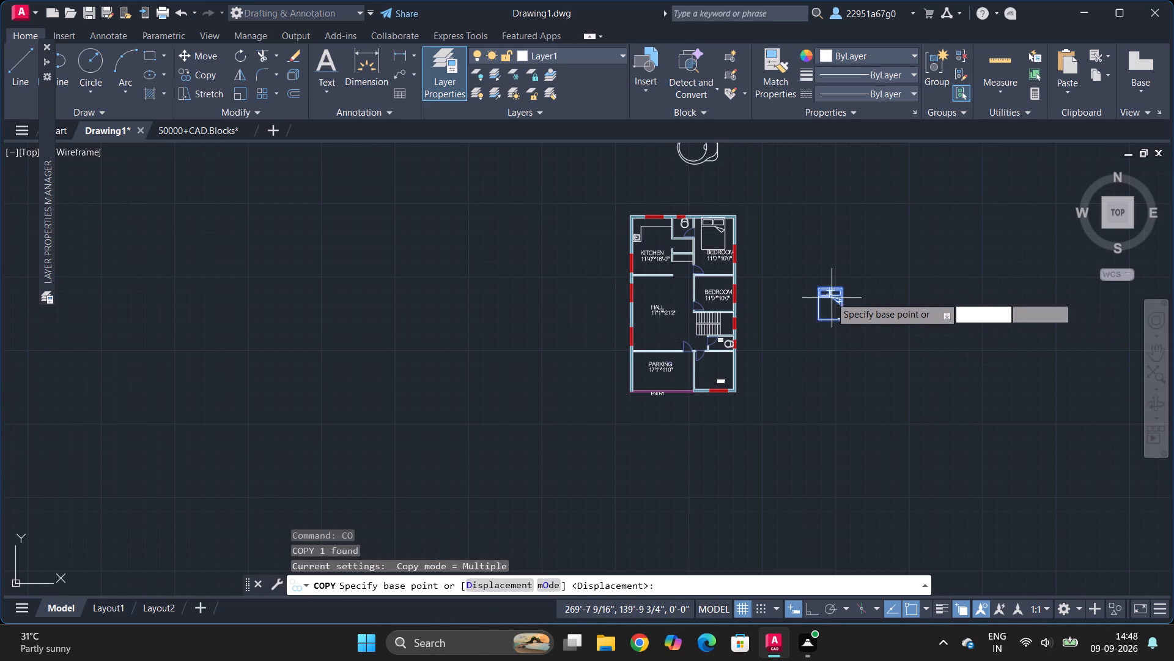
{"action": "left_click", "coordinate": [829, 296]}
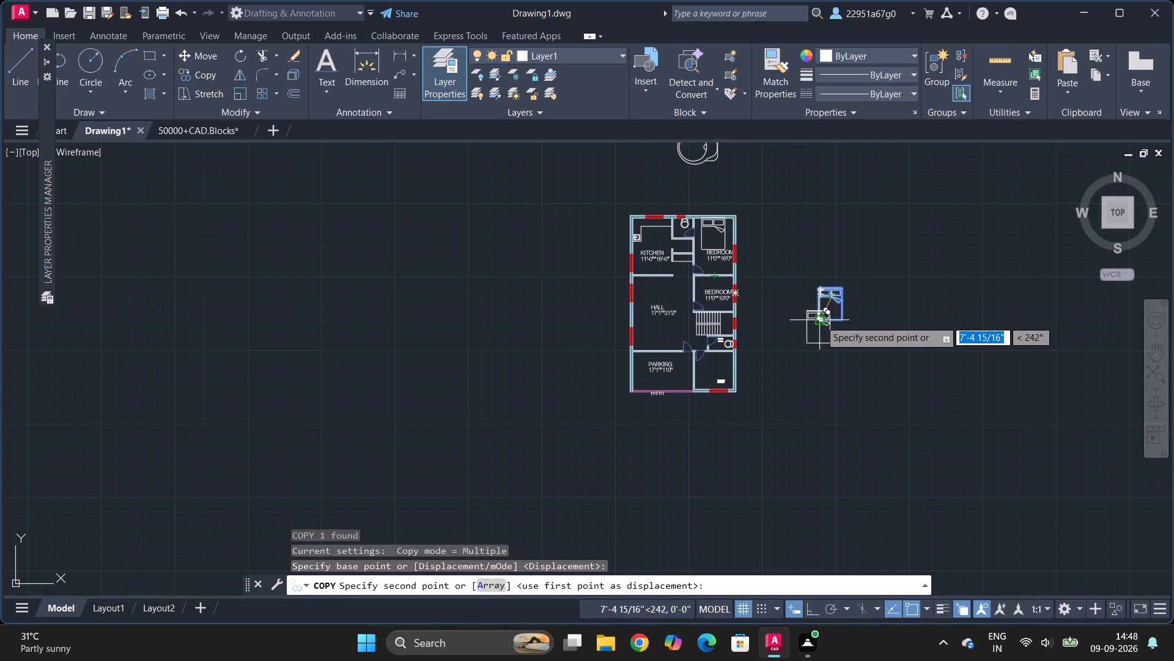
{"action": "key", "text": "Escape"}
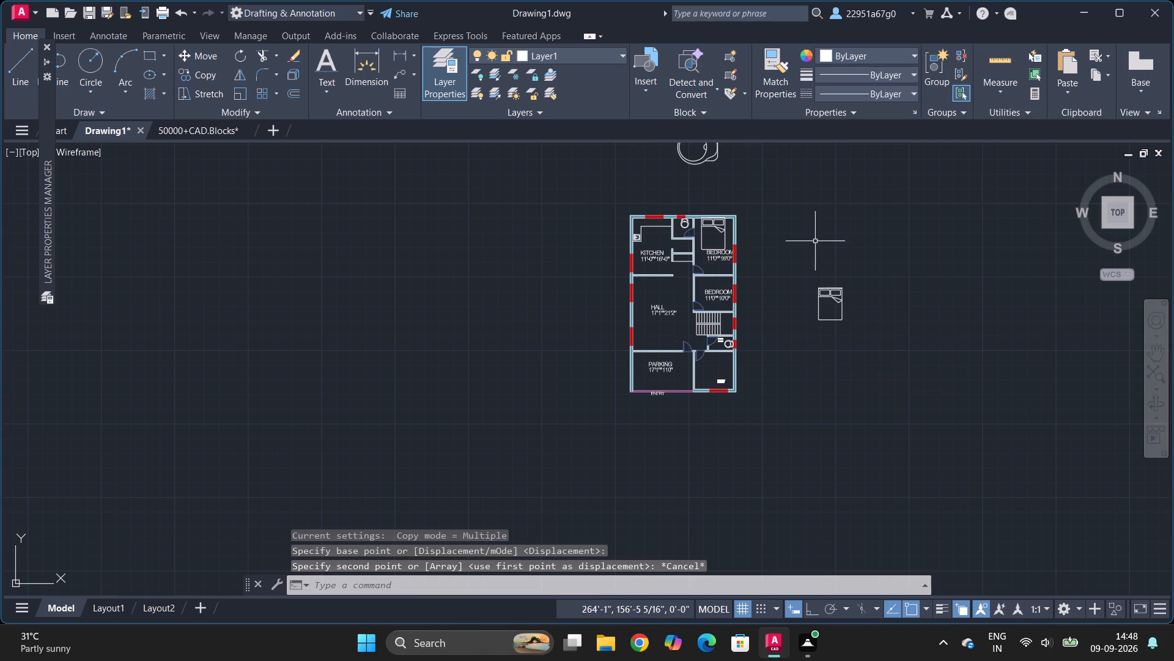
Scale the spare double bed beside the plan freehand to about 3/4 of its size around its lower-left corner.
{"action": "left_click", "coordinate": [808, 239]}
{"action": "left_click", "coordinate": [885, 409]}
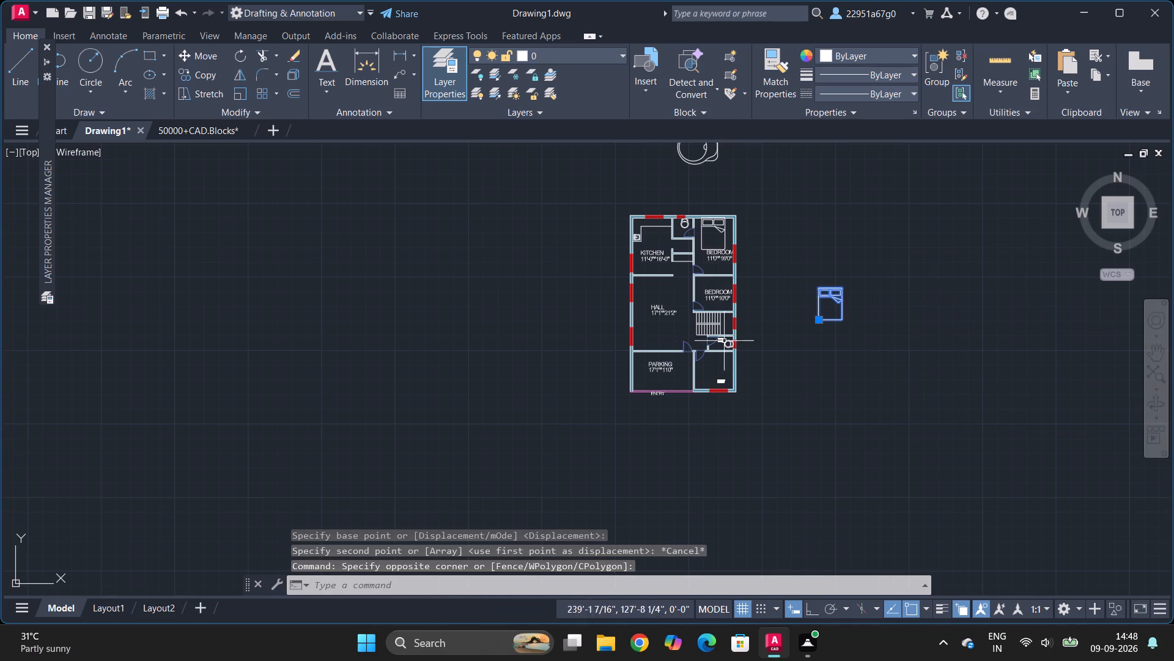
{"action": "left_click", "coordinate": [249, 88]}
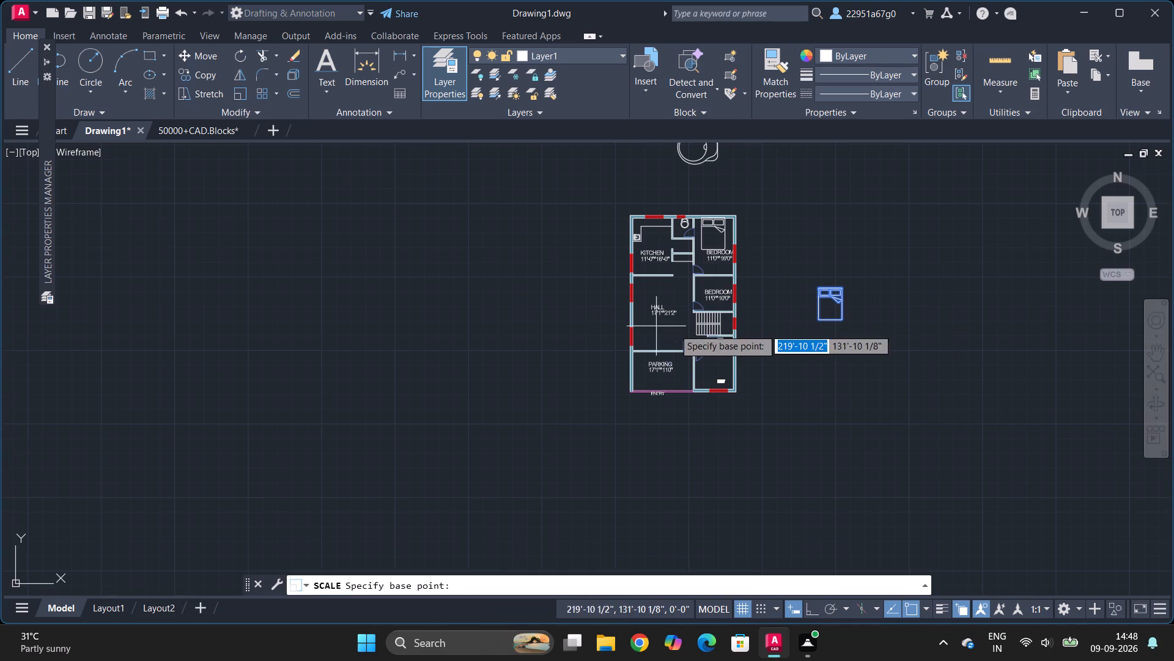
{"action": "left_click", "coordinate": [815, 324]}
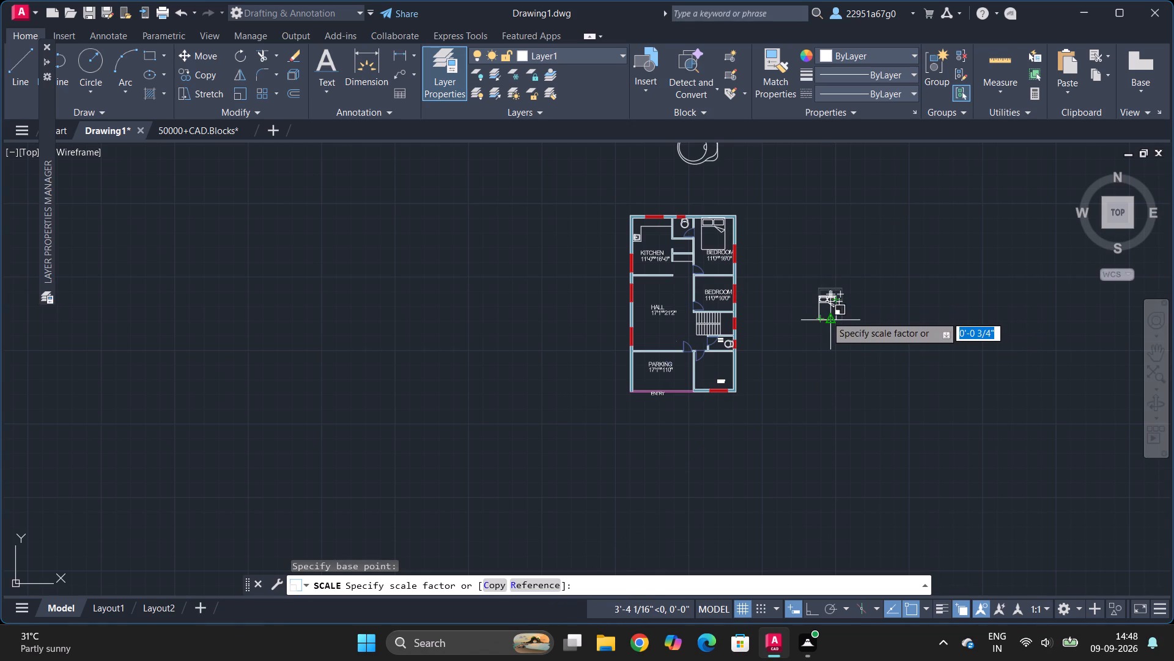
{"action": "left_click", "coordinate": [826, 316]}
{"action": "key", "text": "Escape"}
Copy the reduced bed twice into the 11'0"*10'0" bedroom, overlapping, near the upper and hall-side walls.
{"action": "left_click", "coordinate": [796, 260]}
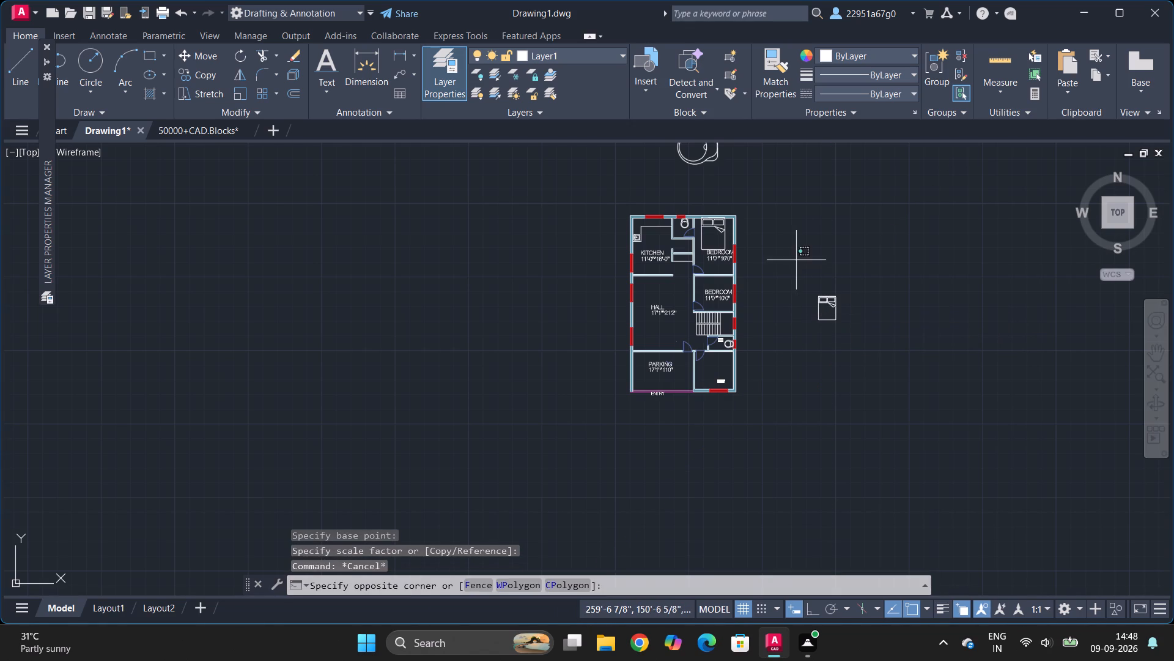
{"action": "left_click", "coordinate": [884, 385]}
{"action": "type", "text": "CO"}
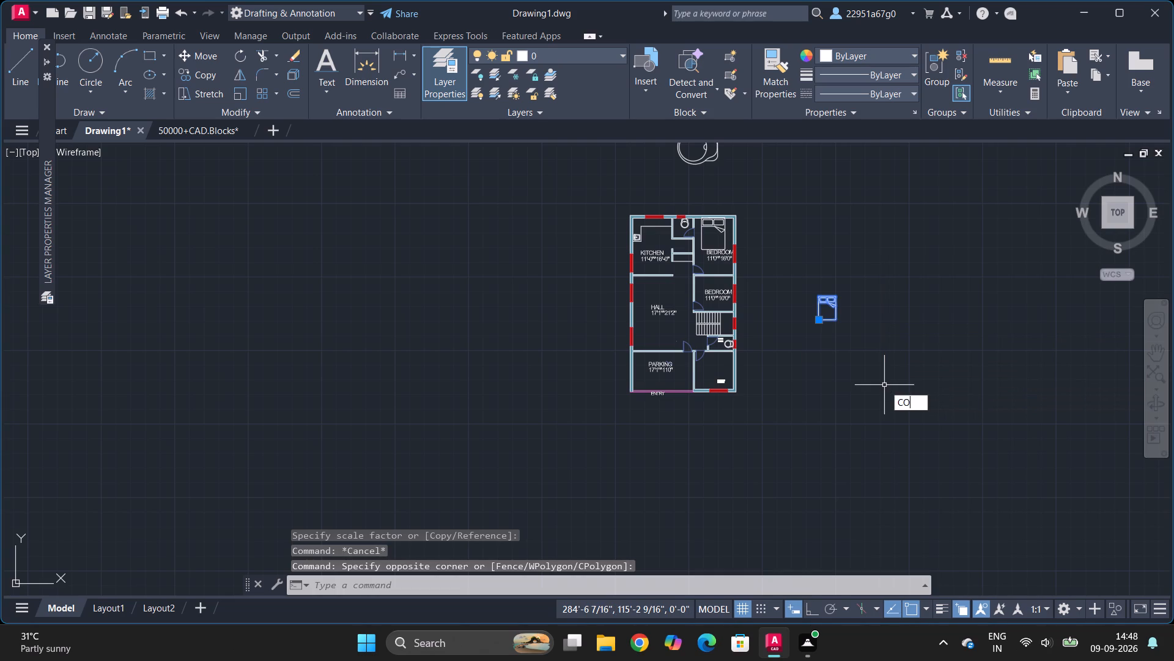
{"action": "key", "text": "Return"}
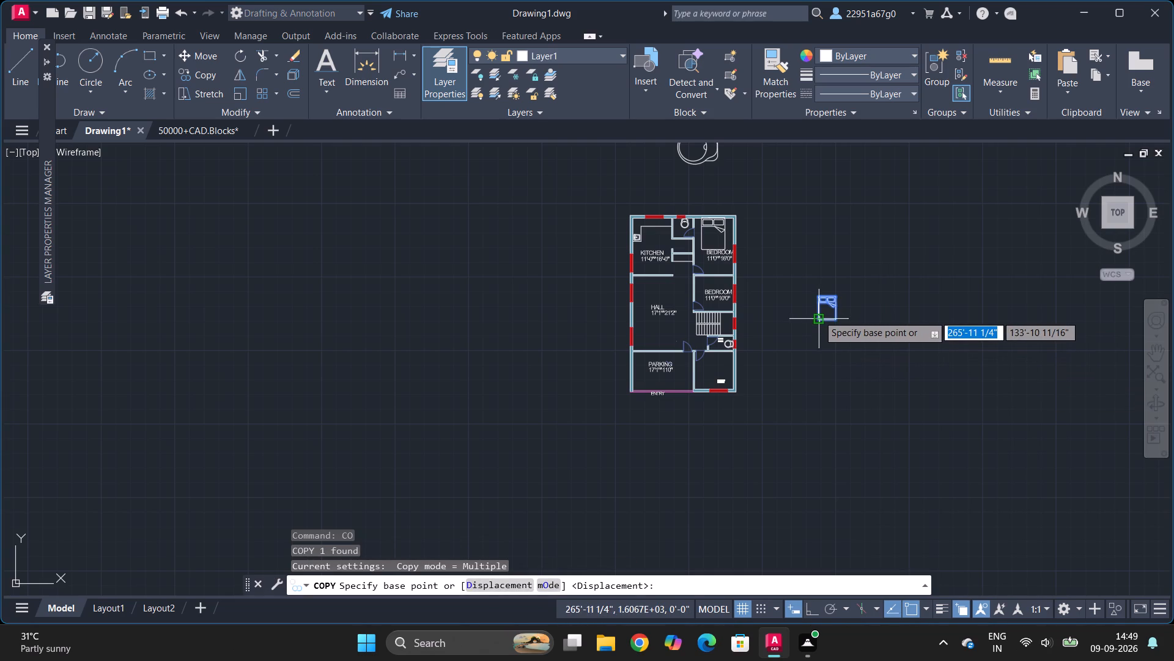
{"action": "left_click", "coordinate": [818, 315]}
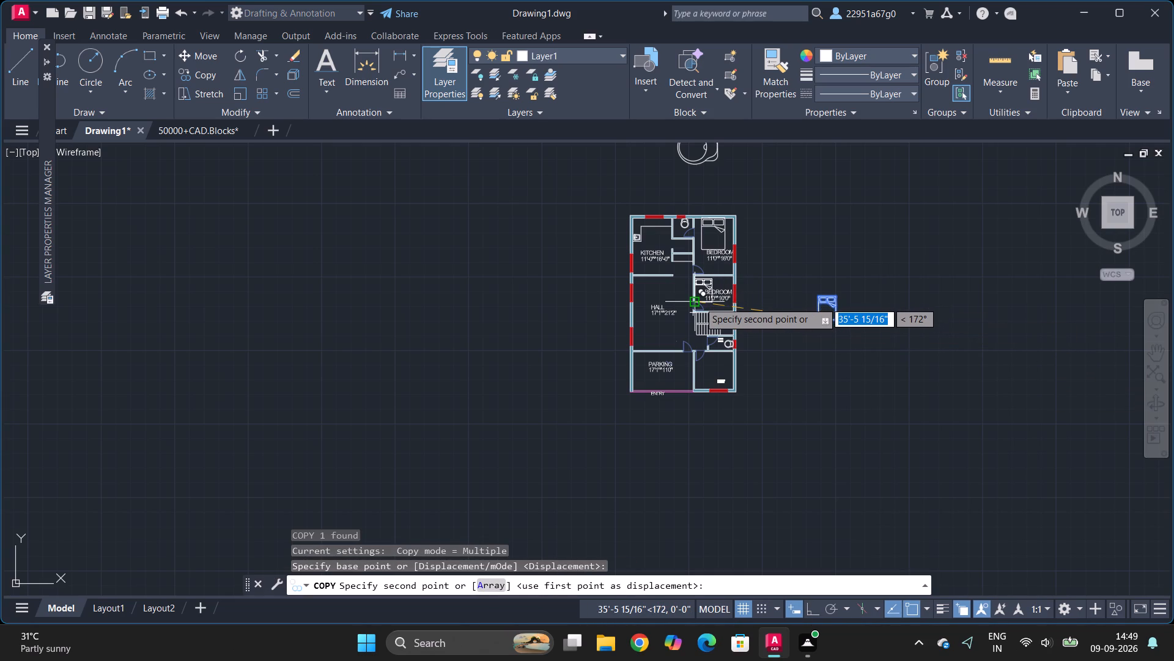
{"action": "scroll", "coordinate": [704, 302], "scroll_direction": "up", "scroll_amount": 2, "text": "ctrl"}
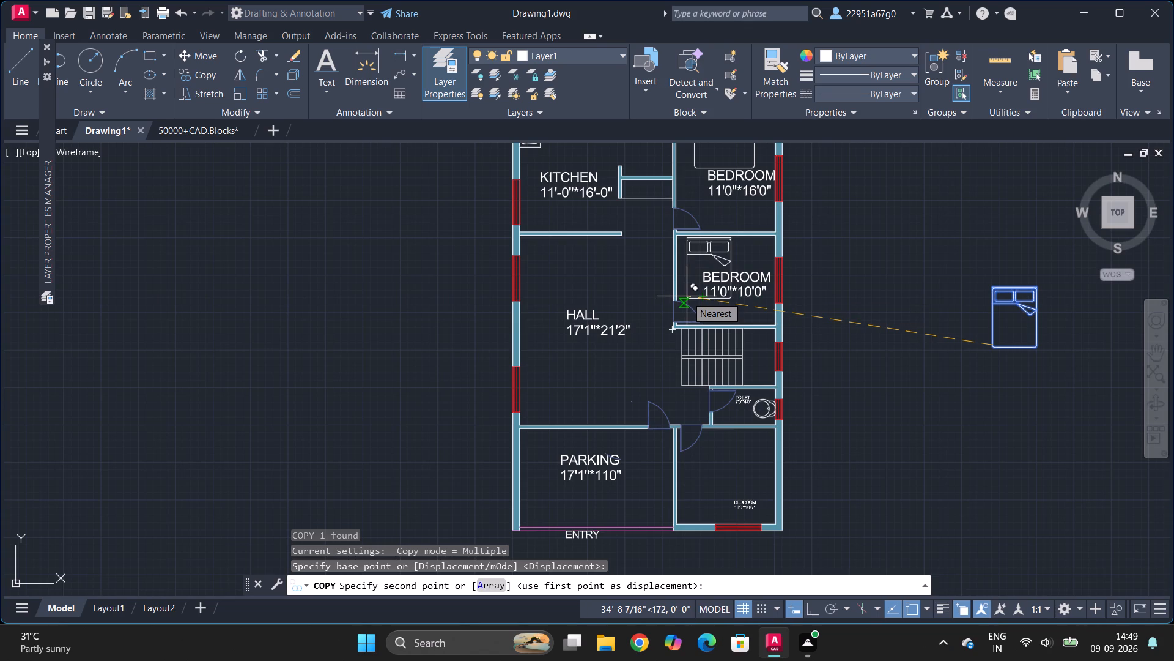
{"action": "left_click", "coordinate": [687, 296]}
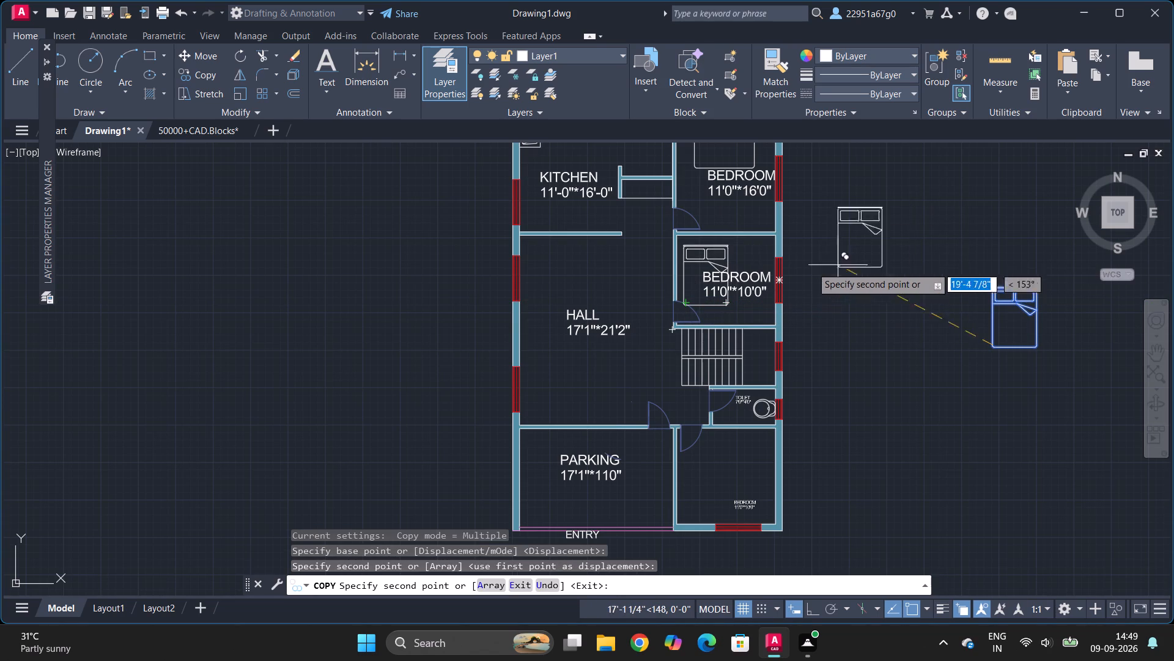
{"action": "left_click", "coordinate": [689, 292]}
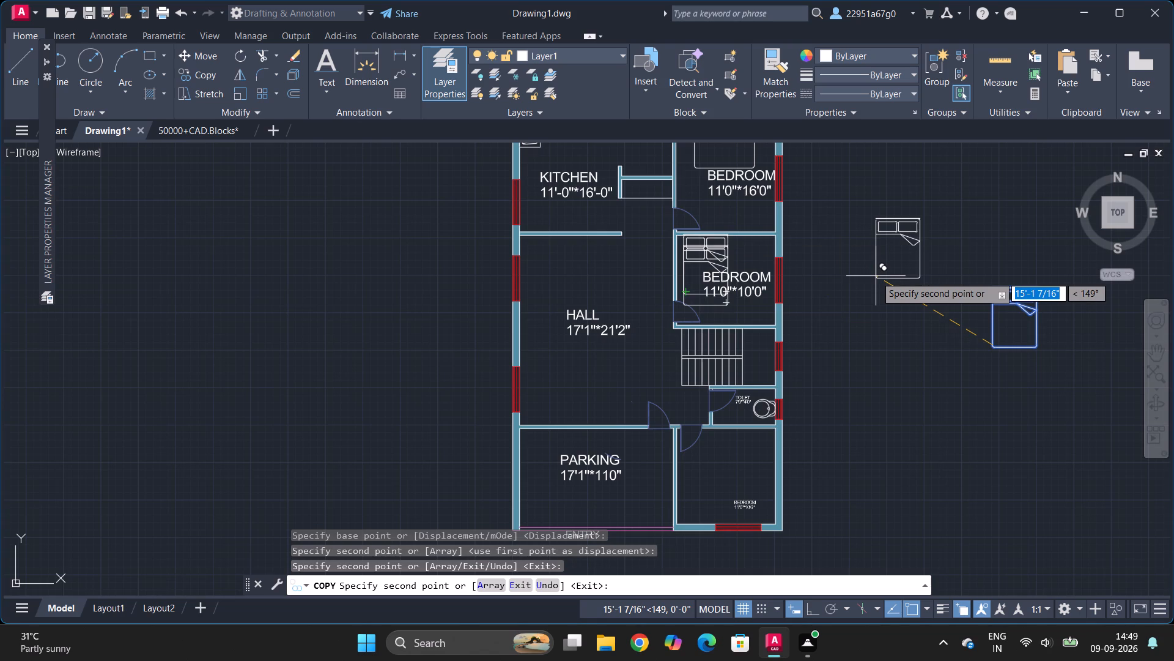
{"action": "key", "text": "Escape"}
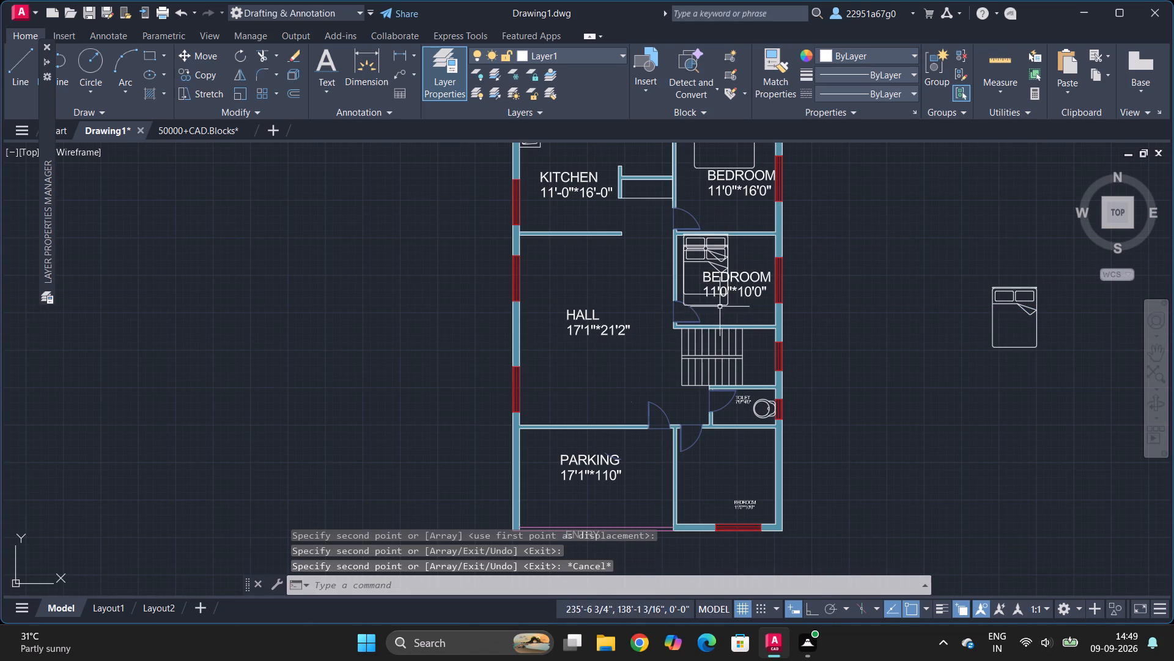
Delete the lower of the two overlapping beds in the 11'0"*10'0" bedroom.
{"action": "left_click", "coordinate": [720, 306]}
{"action": "key", "text": "Delete"}
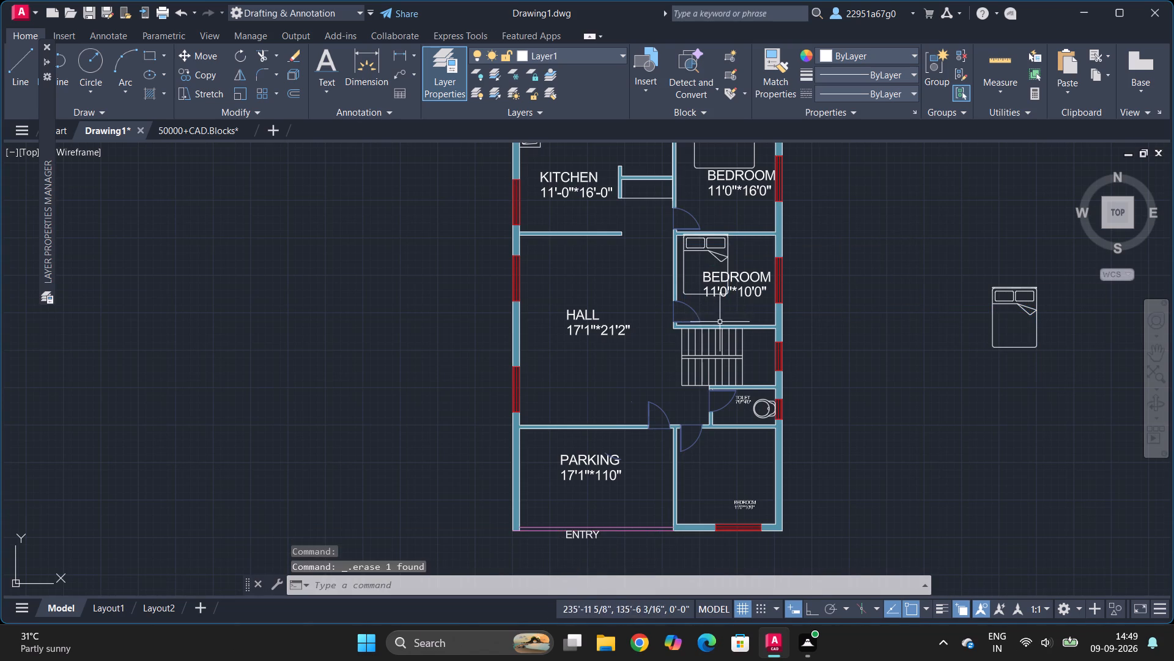
Rotate the spare bed beside the plan by 270° around its upper-right corner, so the headboard faces right.
{"action": "scroll", "coordinate": [778, 313], "scroll_direction": "down", "scroll_amount": 2, "text": "ctrl"}
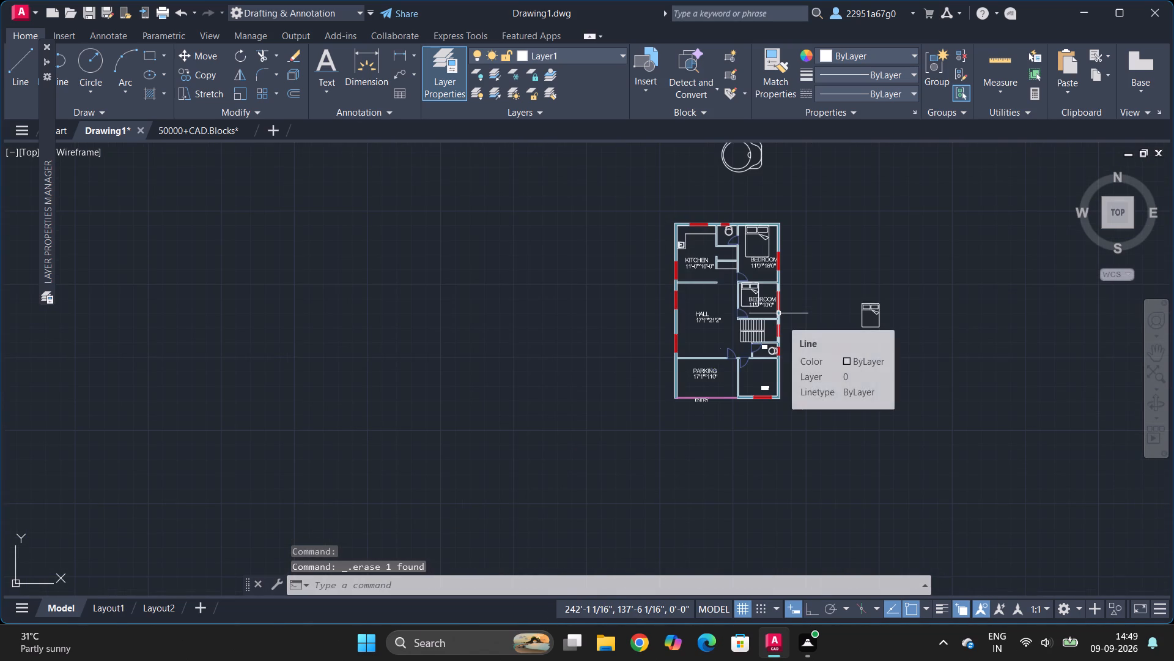
{"action": "scroll", "coordinate": [778, 313], "scroll_direction": "right", "scroll_amount": 1}
{"action": "scroll", "coordinate": [778, 313], "scroll_direction": "up", "scroll_amount": 1, "text": "ctrl"}
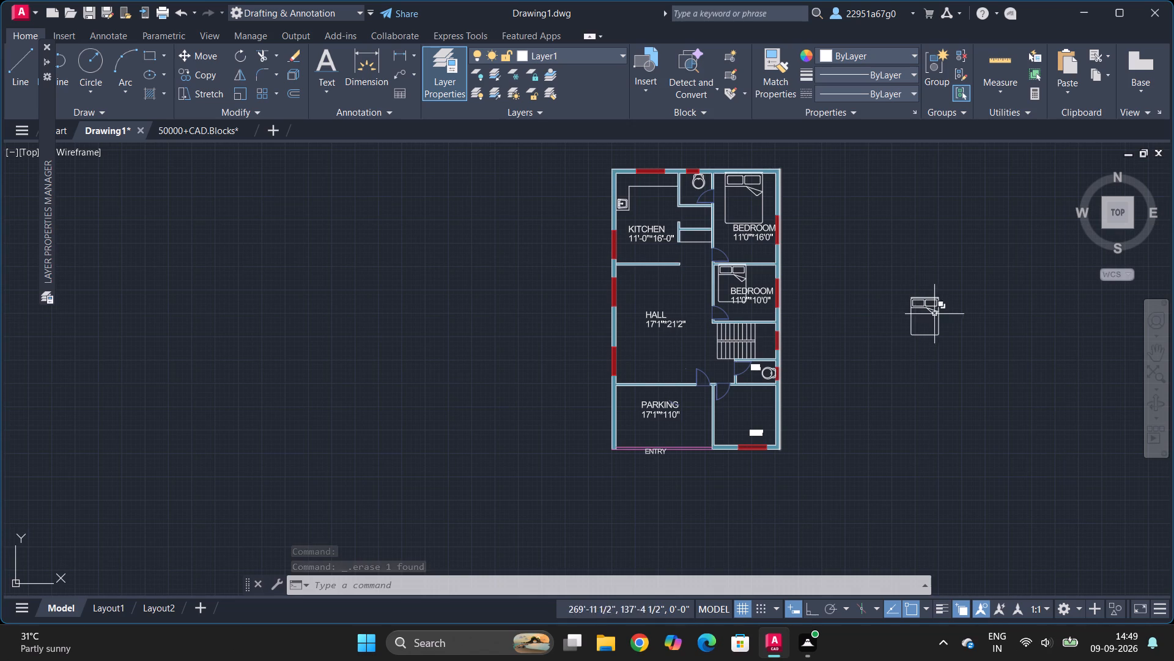
{"action": "left_click", "coordinate": [837, 253]}
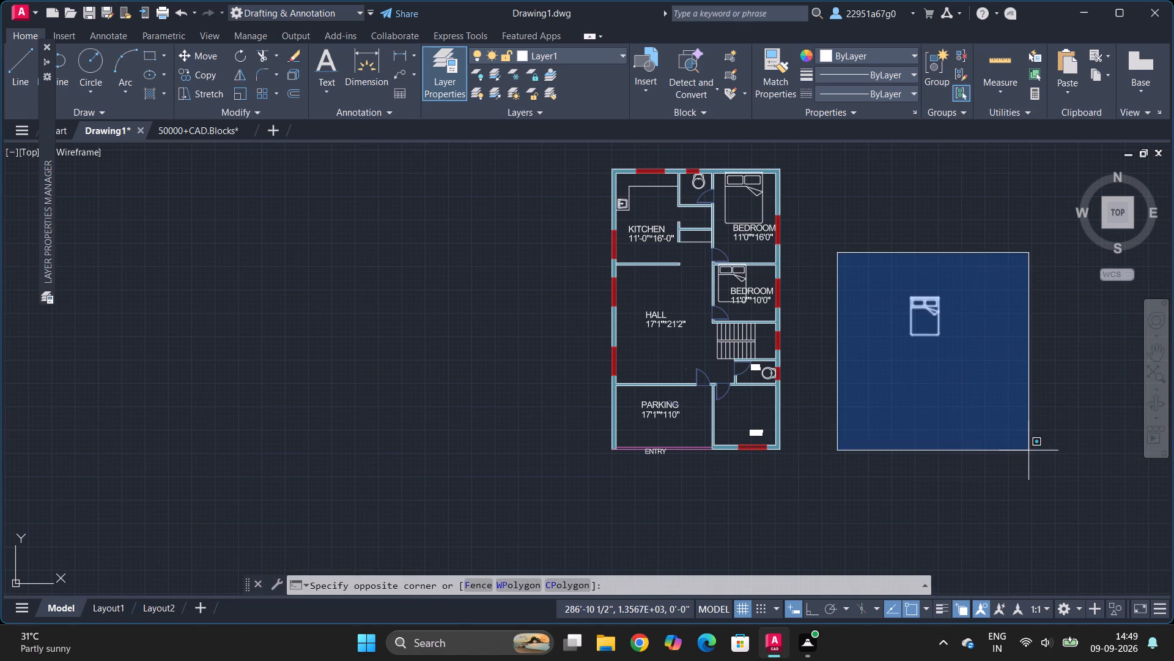
{"action": "left_click", "coordinate": [1028, 450]}
{"action": "type", "text": "RO"}
{"action": "key", "text": "Return"}
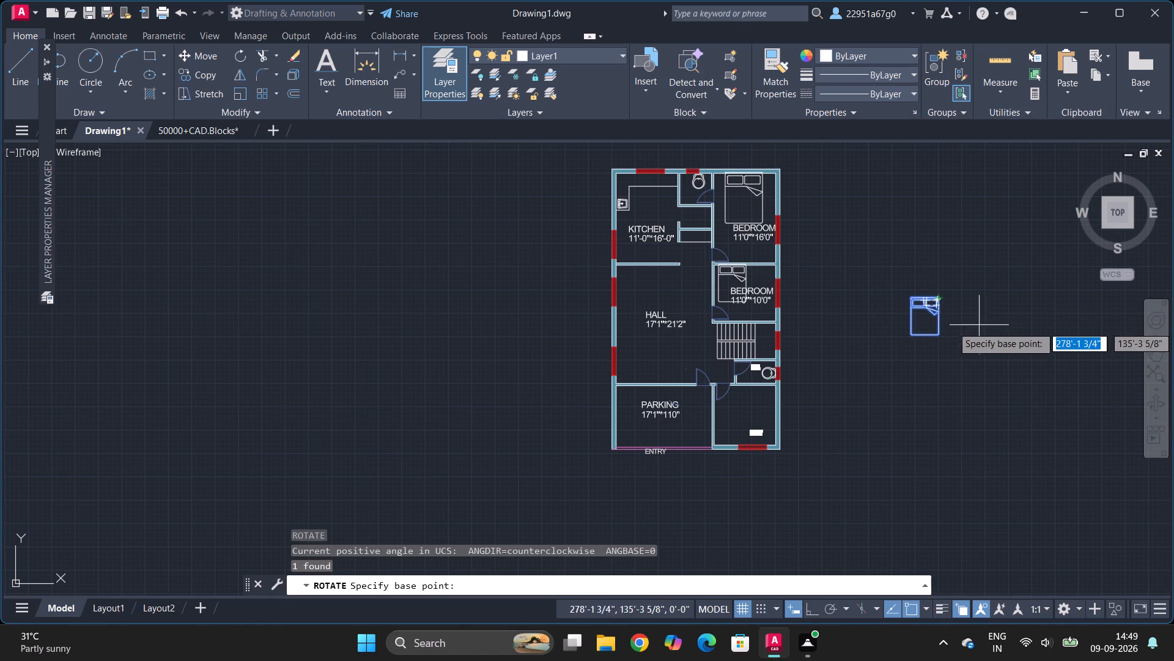
{"action": "left_click", "coordinate": [940, 299]}
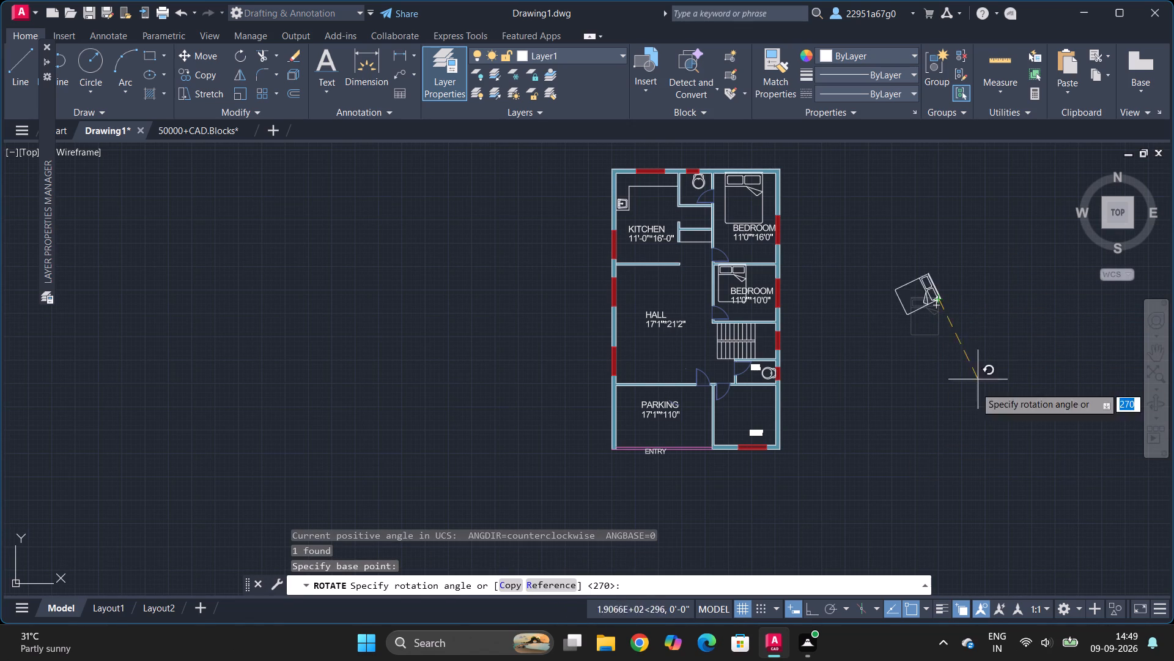
{"action": "left_click", "coordinate": [943, 443]}
{"action": "key", "text": "Escape"}
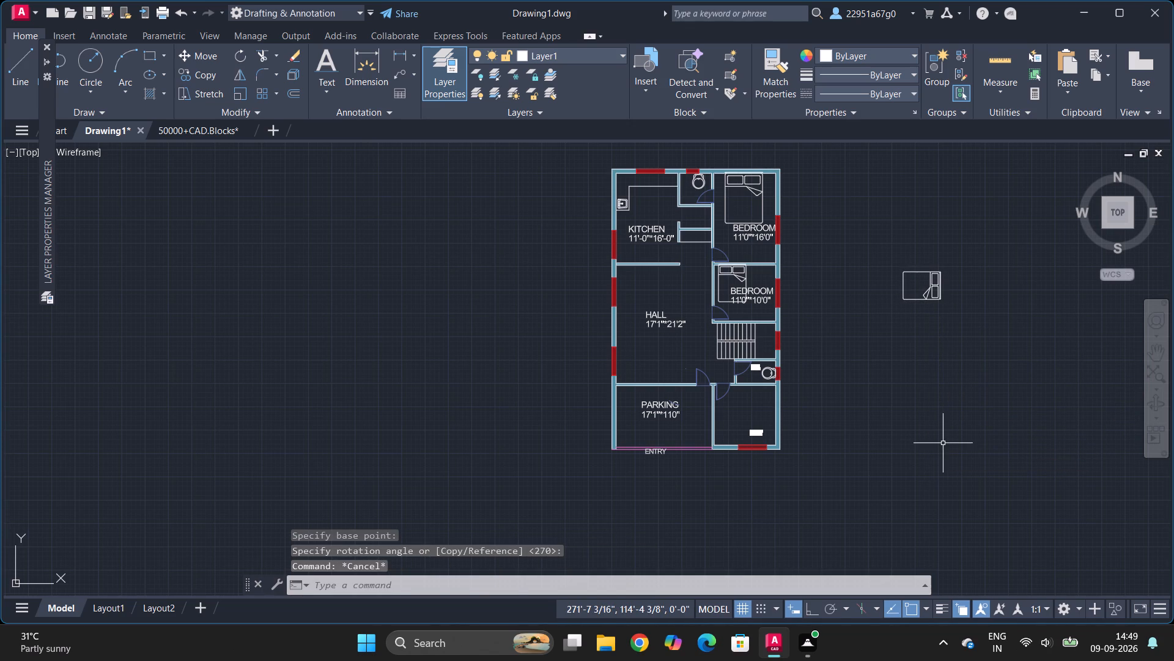
Copy the rotated bed into the 11'0"*10'6" bedroom below the toilet, with its headboard against the right outer wall.
{"action": "left_click", "coordinate": [860, 228]}
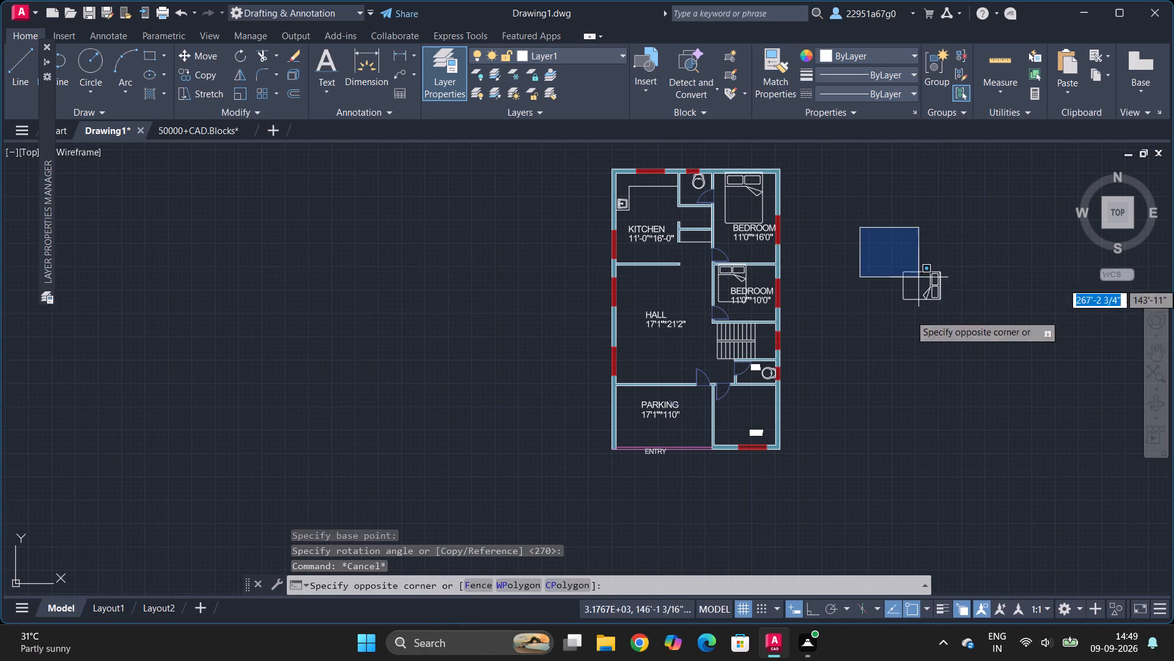
{"action": "left_click", "coordinate": [1013, 416]}
{"action": "type", "text": "CO"}
{"action": "key", "text": "Return"}
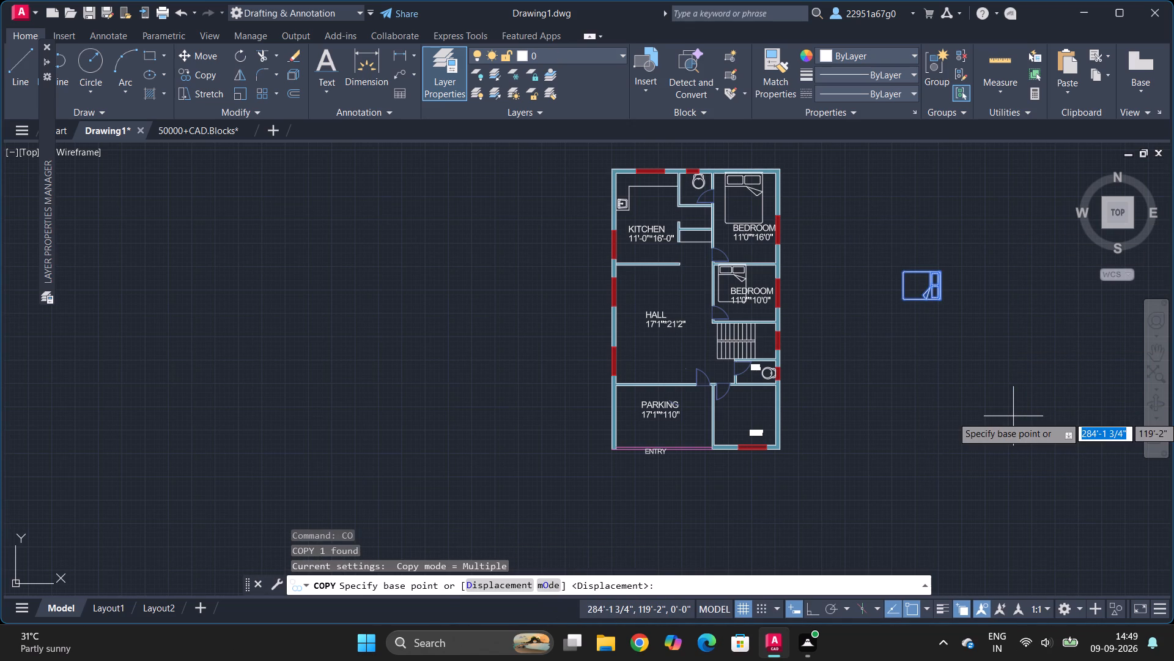
{"action": "left_click", "coordinate": [947, 301]}
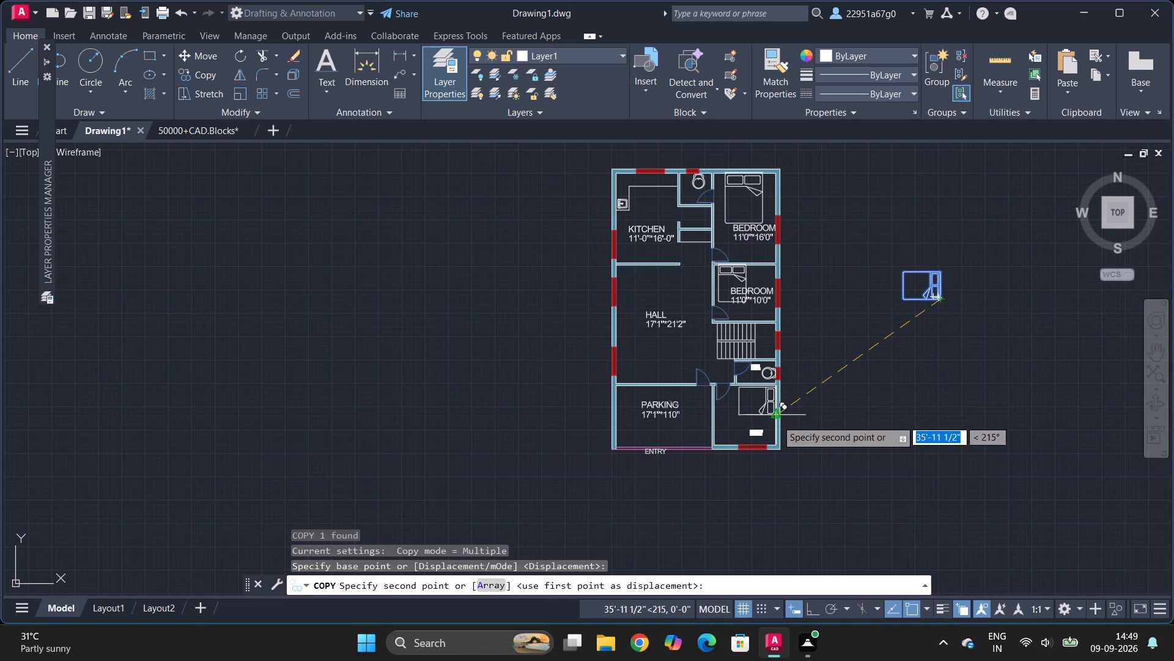
{"action": "scroll", "coordinate": [777, 420], "scroll_direction": "up", "scroll_amount": 3, "text": "ctrl"}
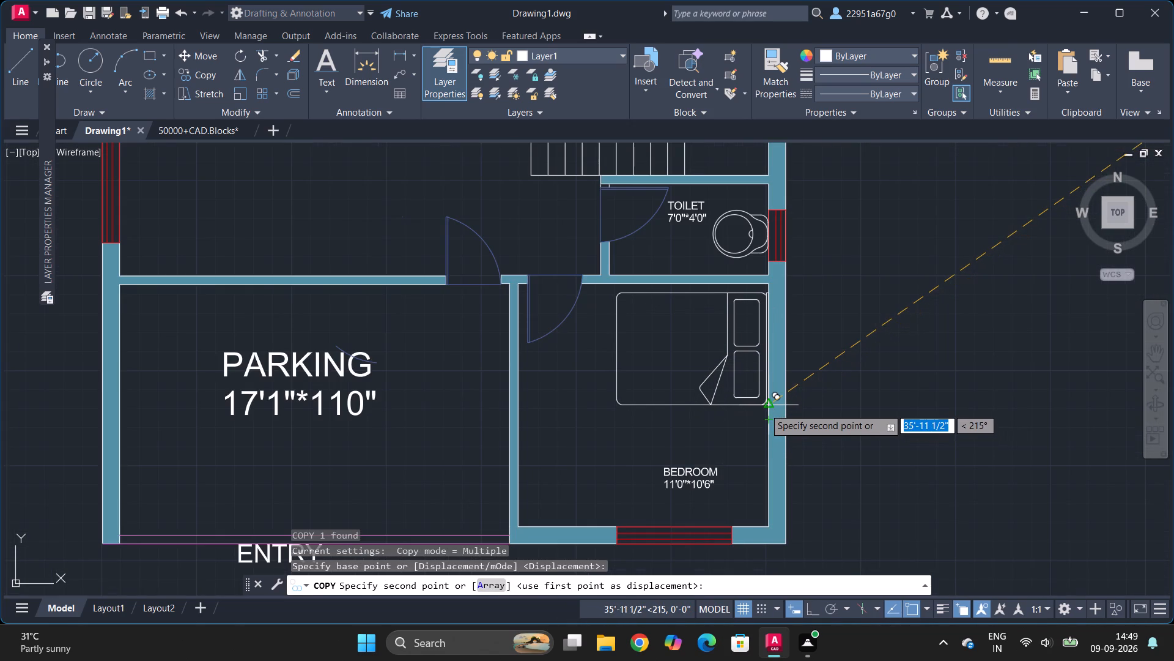
{"action": "left_click", "coordinate": [764, 408]}
{"action": "key", "text": "Escape"}
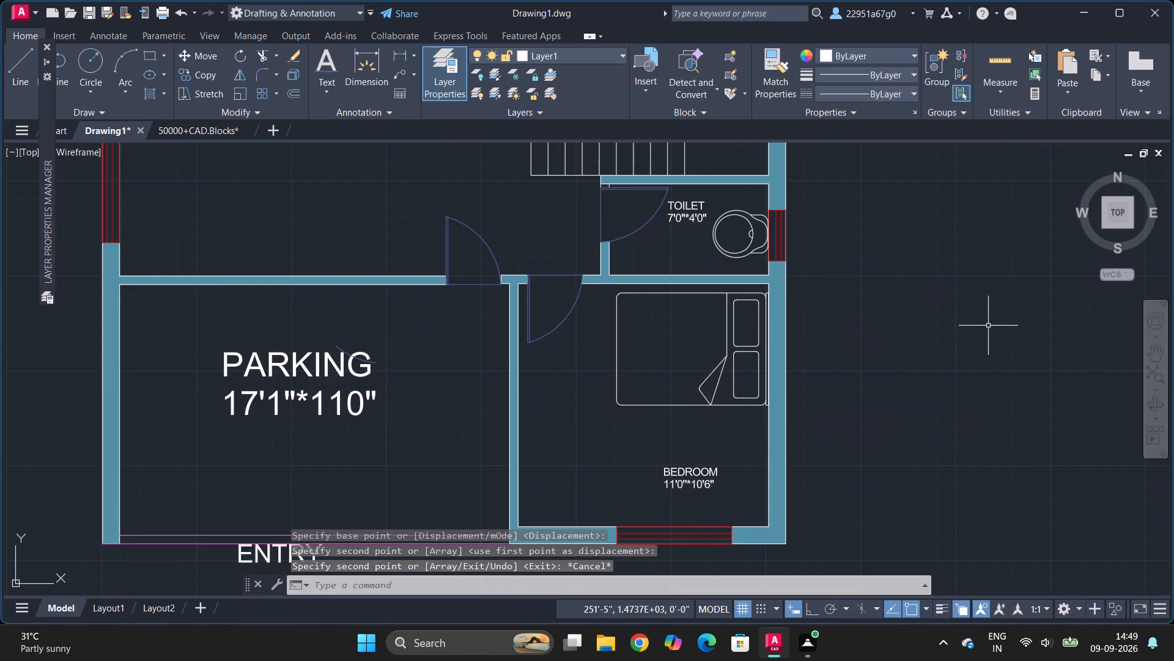
Delete the spare rotated bed lying outside the plan, beside the bedrooms.
{"action": "scroll", "coordinate": [990, 321], "scroll_direction": "down", "scroll_amount": 4, "text": "ctrl"}
{"action": "left_click_drag", "start_coordinate": [1017, 183], "coordinate": [1023, 198]}
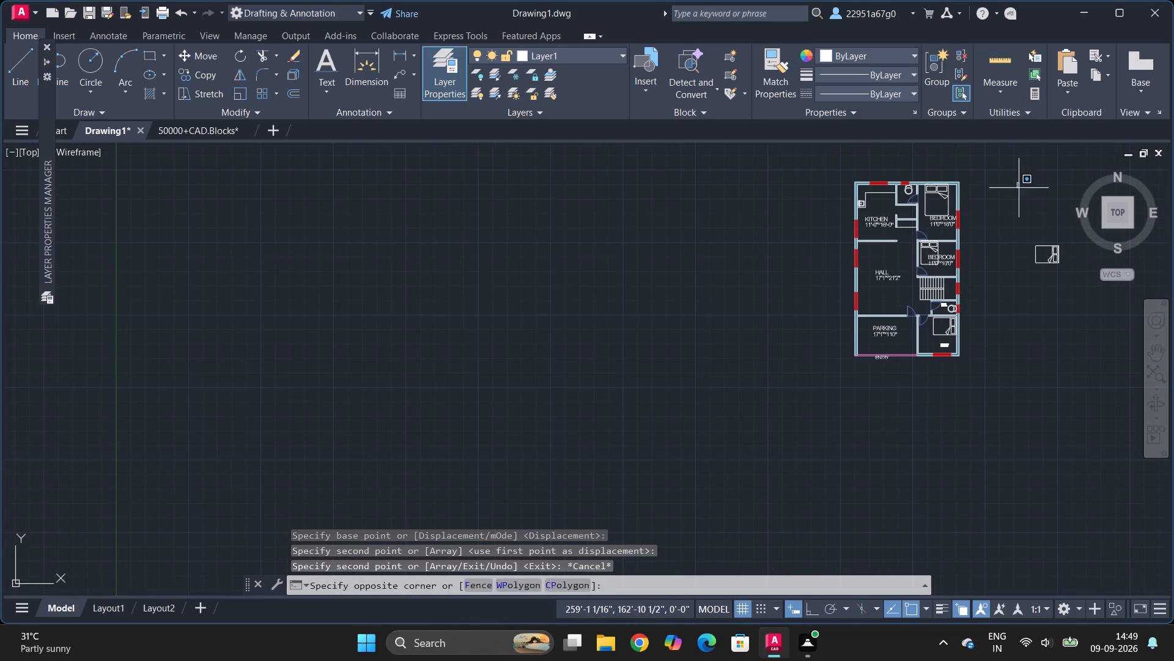
{"action": "left_click_drag", "start_coordinate": [1023, 198], "coordinate": [1066, 289]}
{"action": "left_click", "coordinate": [1066, 289]}
{"action": "left_click", "coordinate": [1016, 220]}
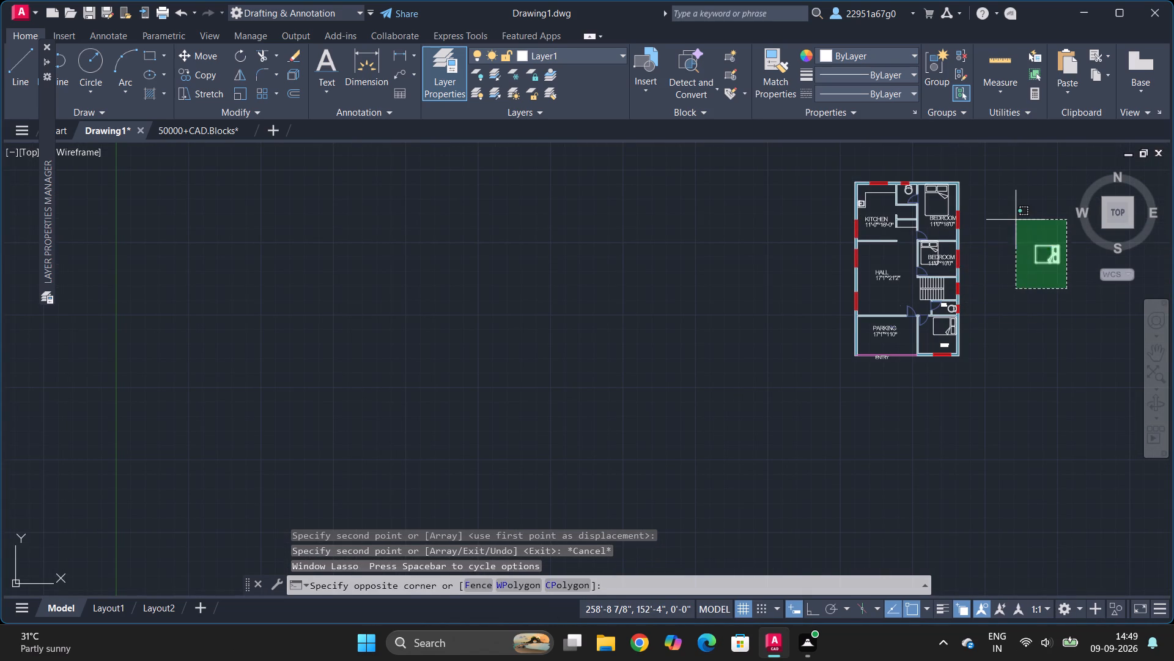
{"action": "key", "text": "Delete"}
Delete the leftover block lying above the floor plan.
{"action": "scroll", "coordinate": [941, 305], "scroll_direction": "down", "scroll_amount": 3, "text": "ctrl"}
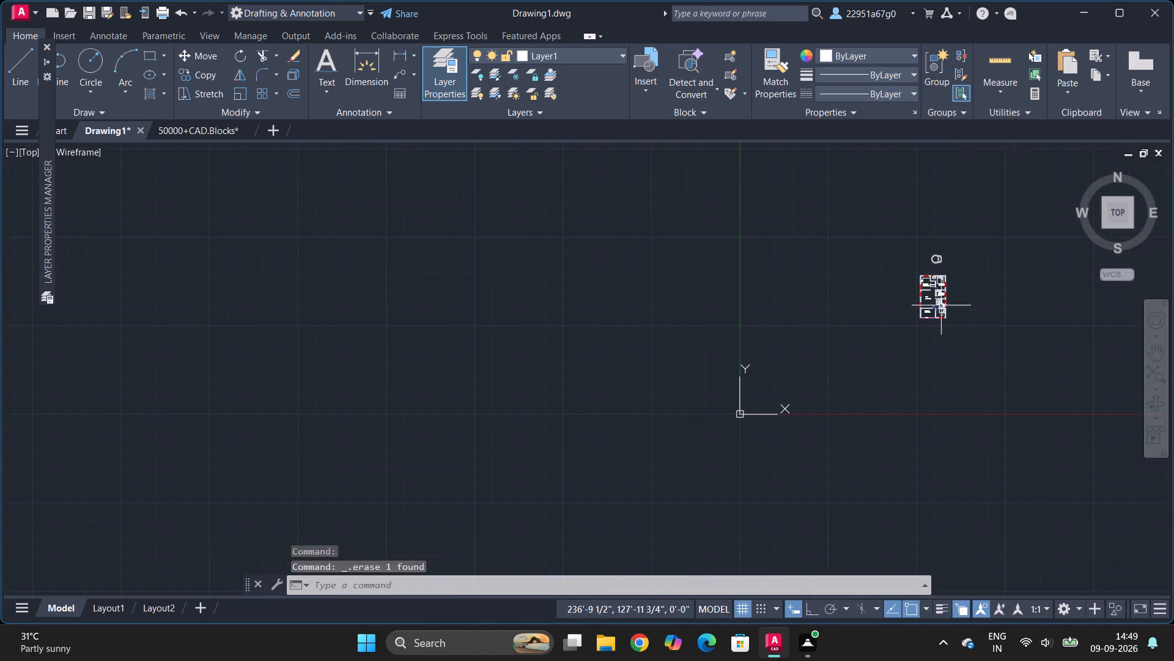
{"action": "left_click", "coordinate": [913, 234]}
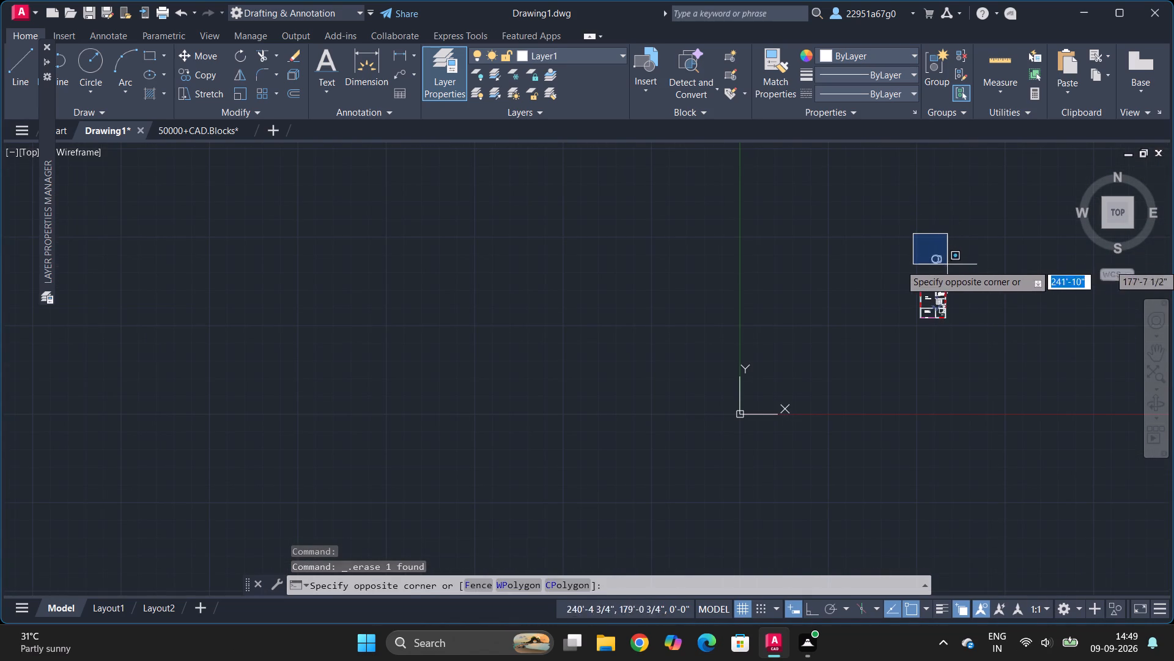
{"action": "left_click", "coordinate": [953, 269]}
{"action": "key", "text": "Delete"}
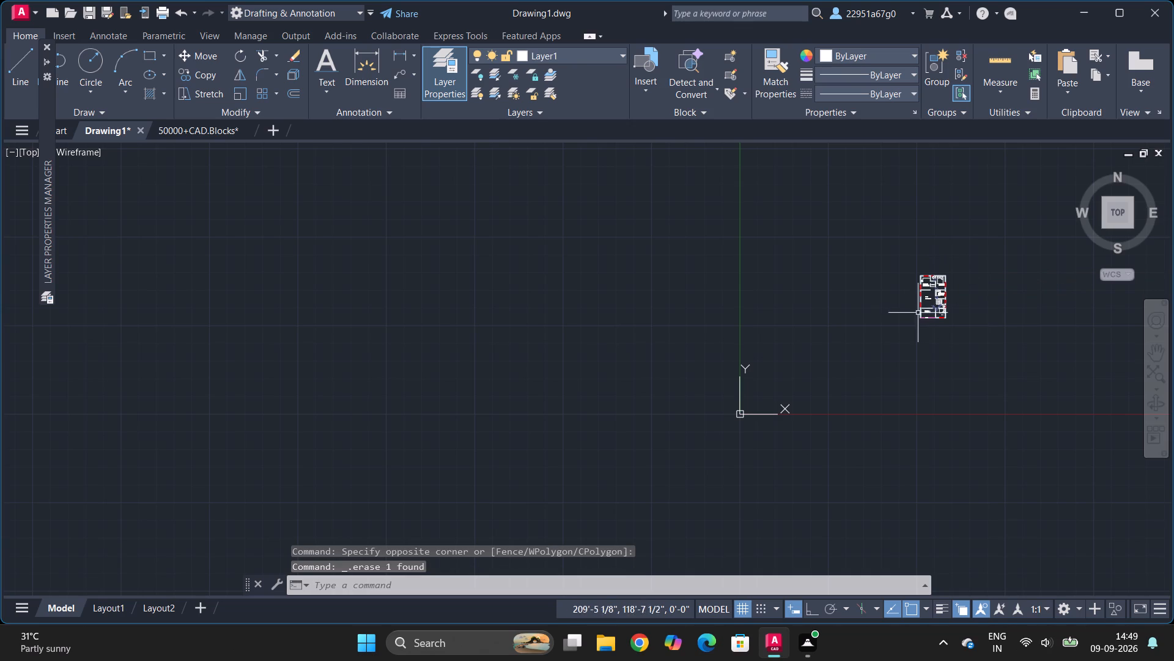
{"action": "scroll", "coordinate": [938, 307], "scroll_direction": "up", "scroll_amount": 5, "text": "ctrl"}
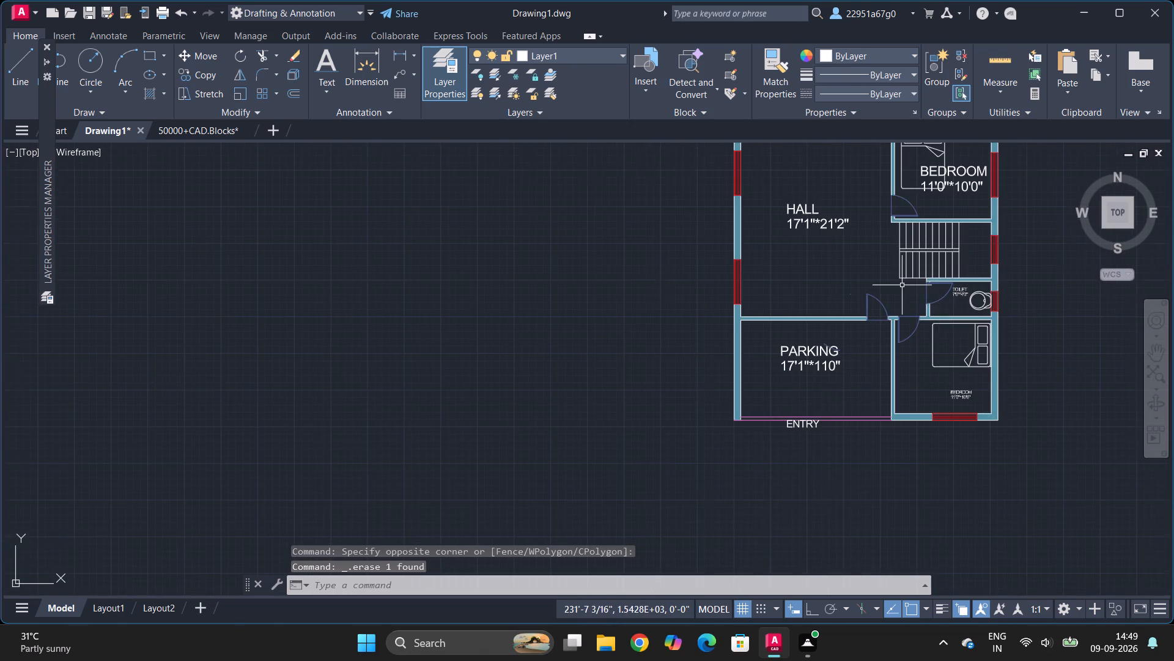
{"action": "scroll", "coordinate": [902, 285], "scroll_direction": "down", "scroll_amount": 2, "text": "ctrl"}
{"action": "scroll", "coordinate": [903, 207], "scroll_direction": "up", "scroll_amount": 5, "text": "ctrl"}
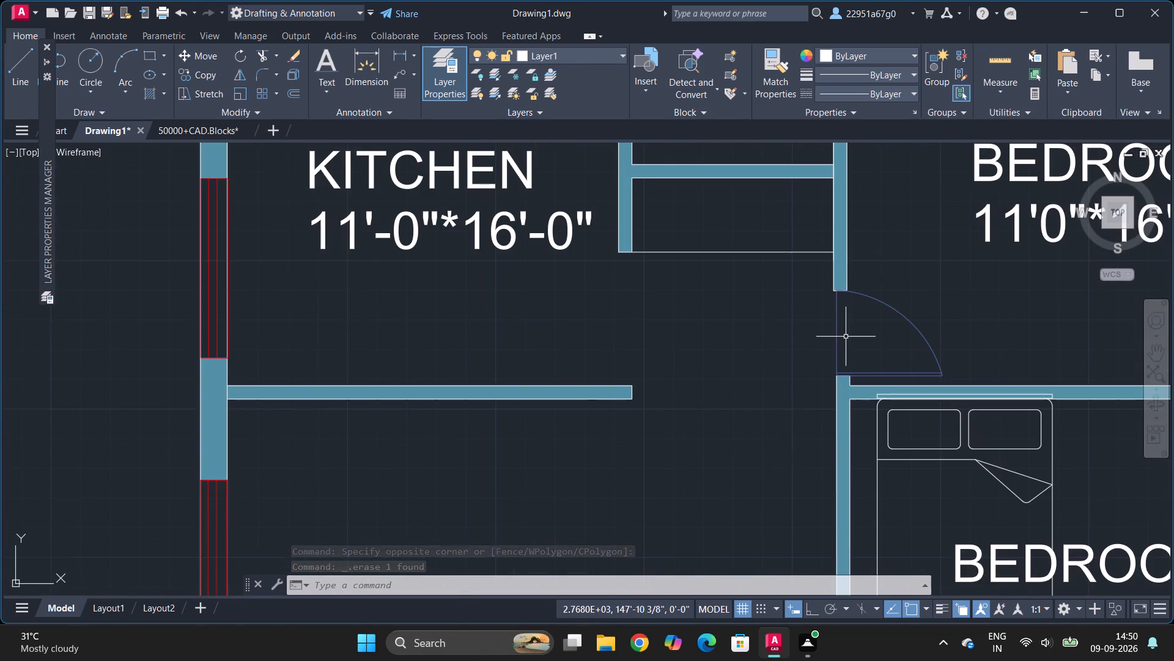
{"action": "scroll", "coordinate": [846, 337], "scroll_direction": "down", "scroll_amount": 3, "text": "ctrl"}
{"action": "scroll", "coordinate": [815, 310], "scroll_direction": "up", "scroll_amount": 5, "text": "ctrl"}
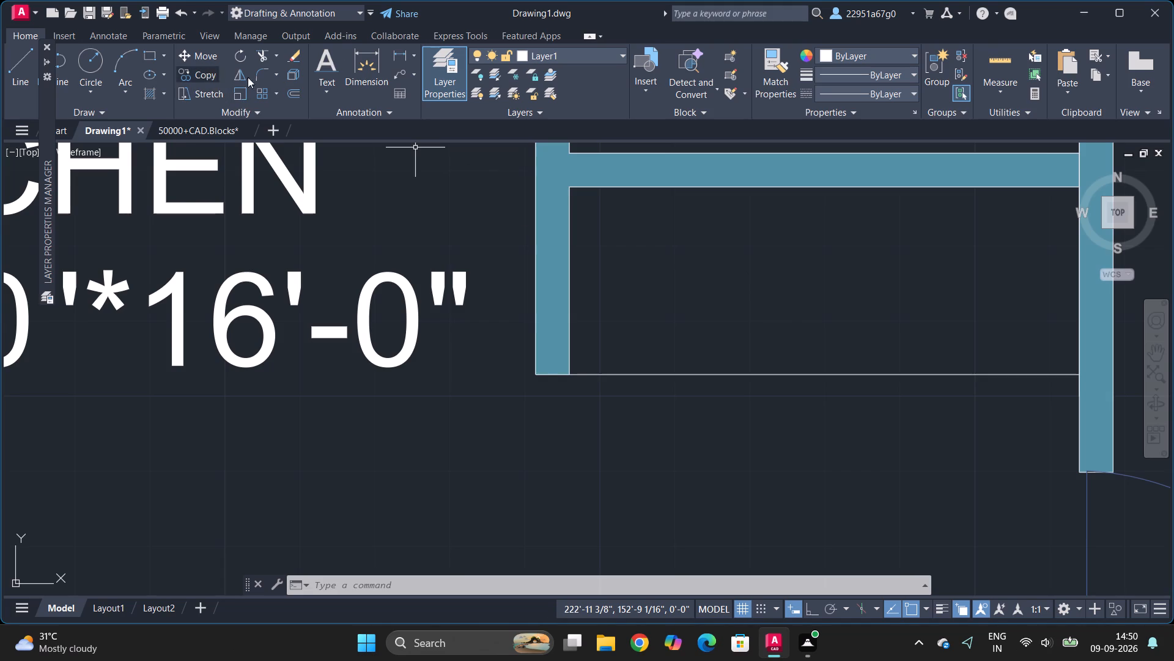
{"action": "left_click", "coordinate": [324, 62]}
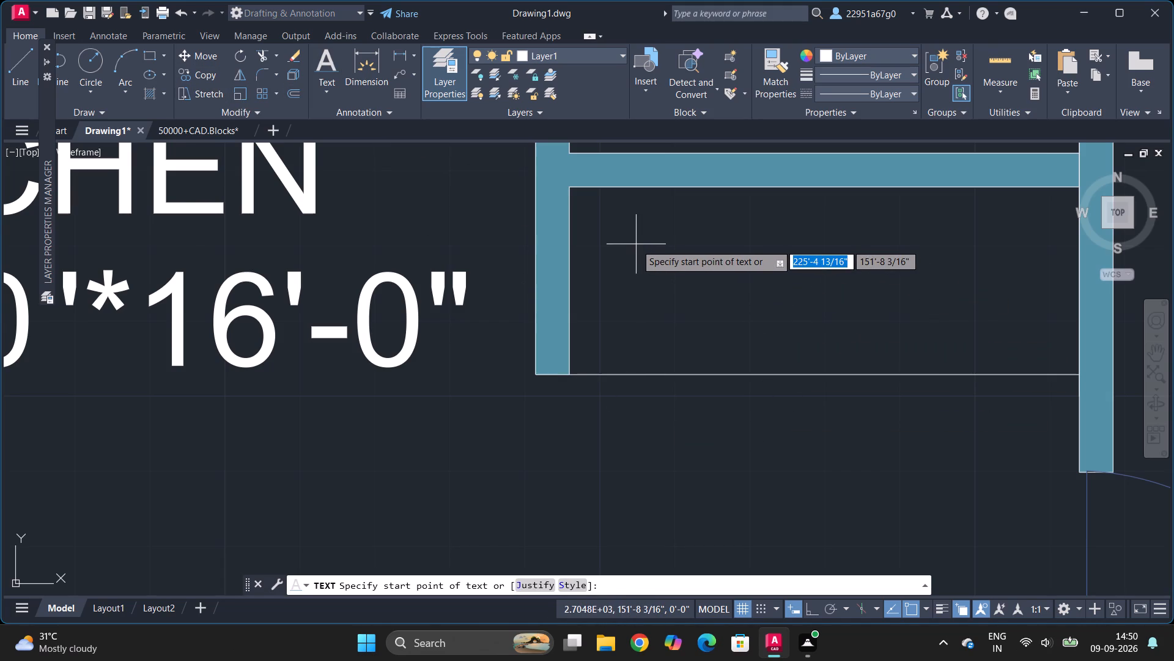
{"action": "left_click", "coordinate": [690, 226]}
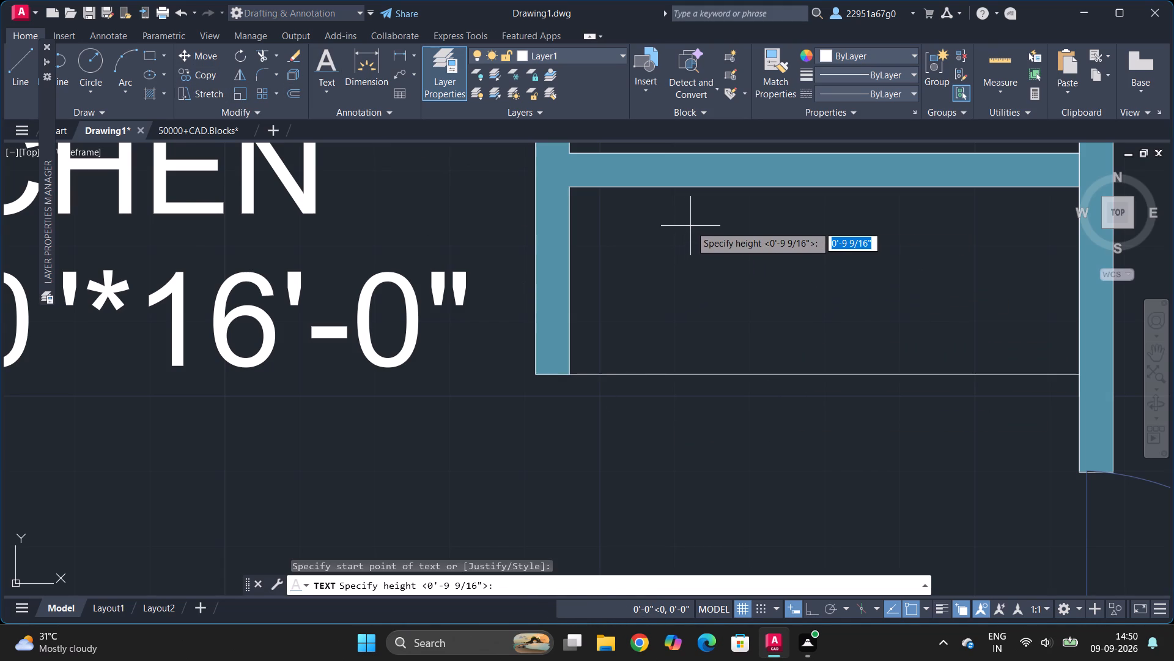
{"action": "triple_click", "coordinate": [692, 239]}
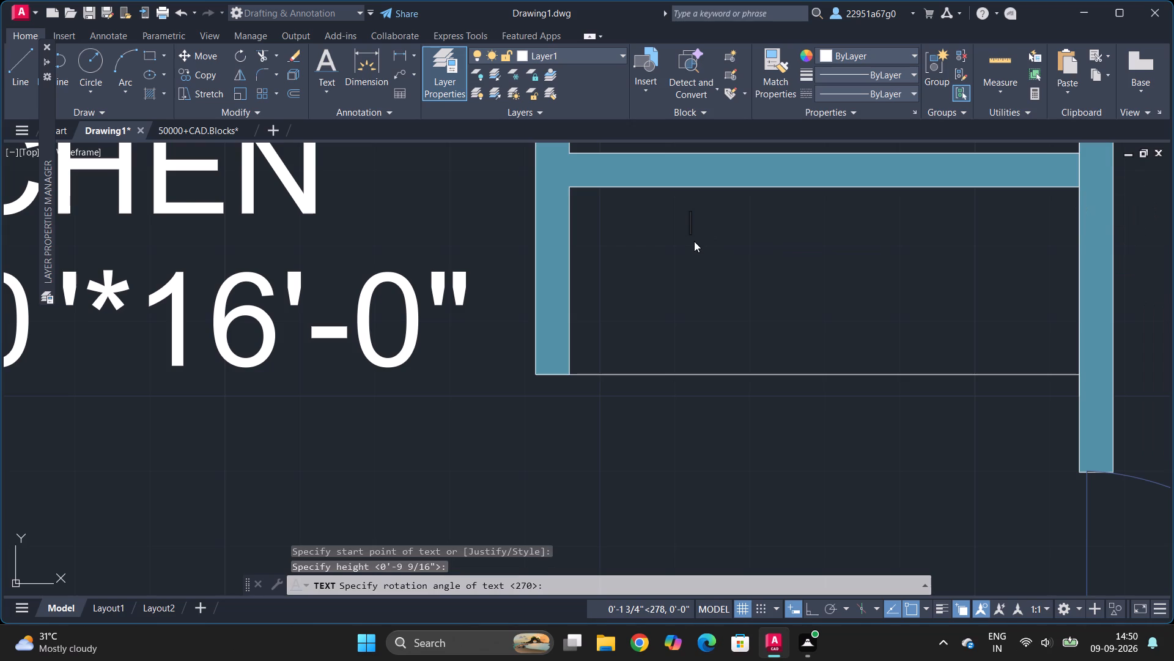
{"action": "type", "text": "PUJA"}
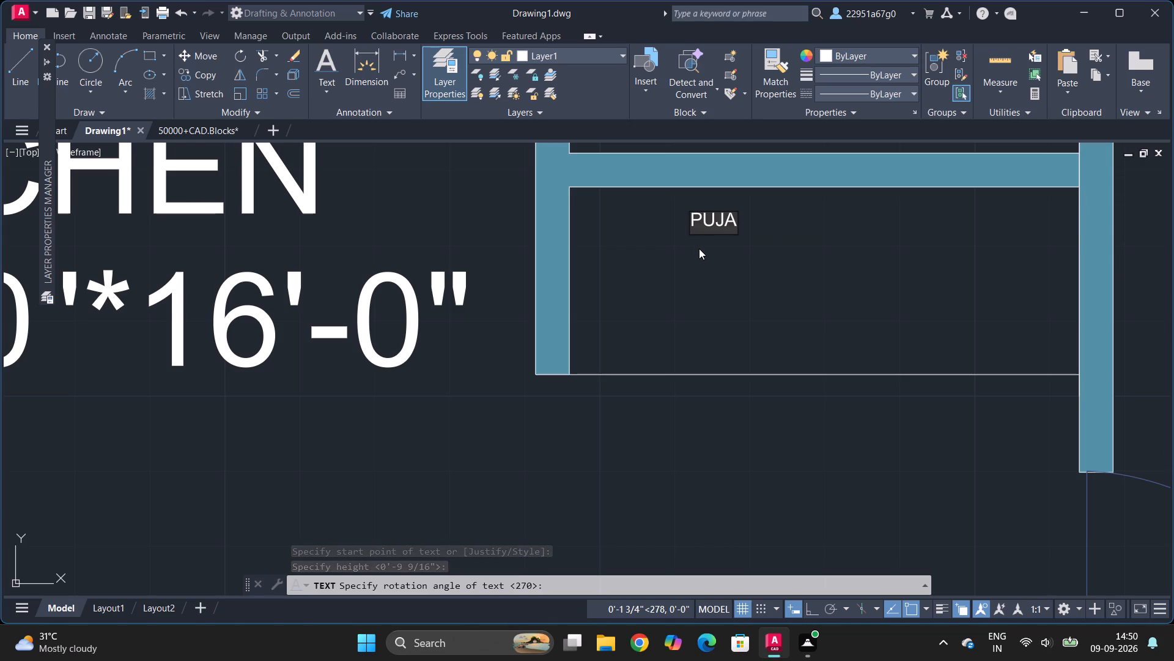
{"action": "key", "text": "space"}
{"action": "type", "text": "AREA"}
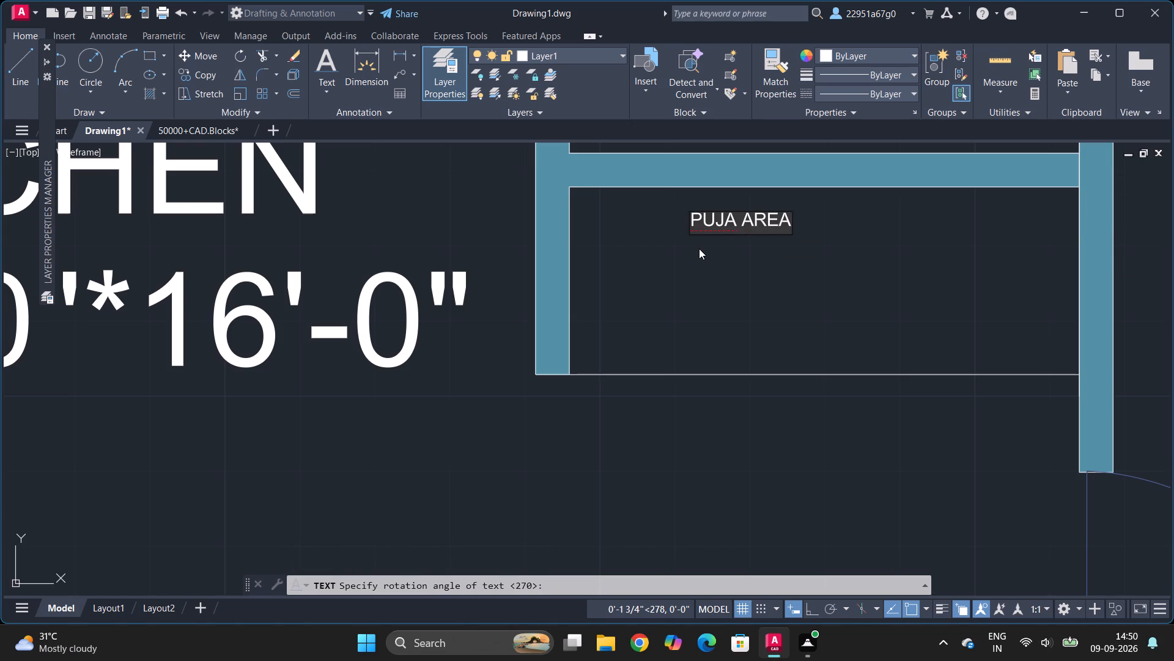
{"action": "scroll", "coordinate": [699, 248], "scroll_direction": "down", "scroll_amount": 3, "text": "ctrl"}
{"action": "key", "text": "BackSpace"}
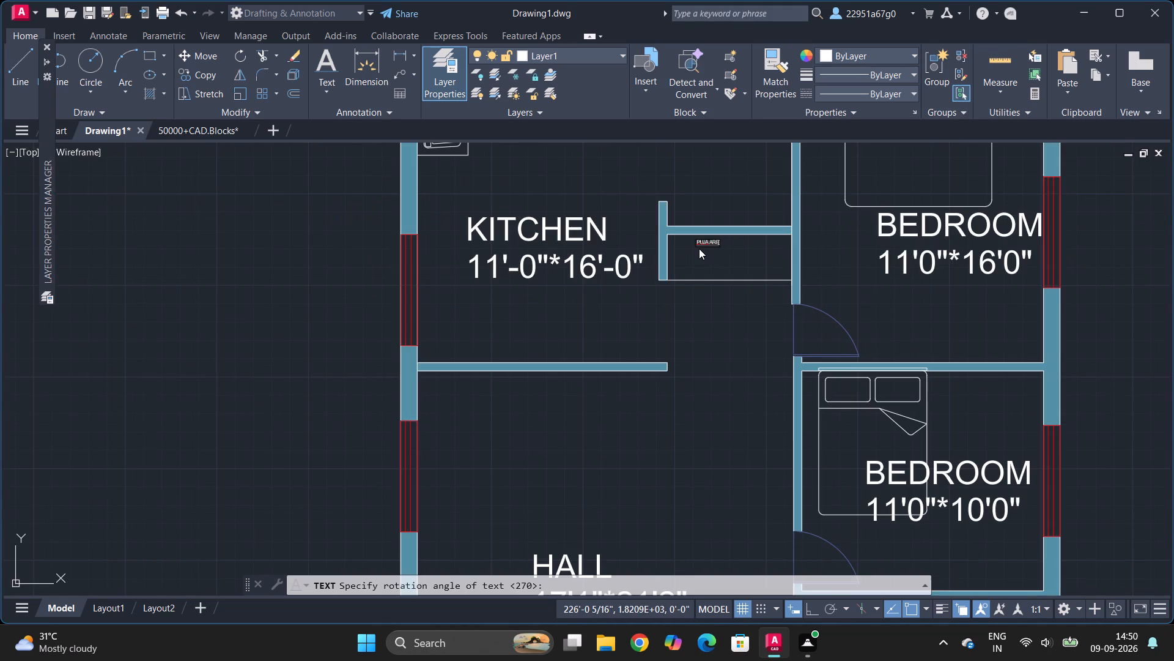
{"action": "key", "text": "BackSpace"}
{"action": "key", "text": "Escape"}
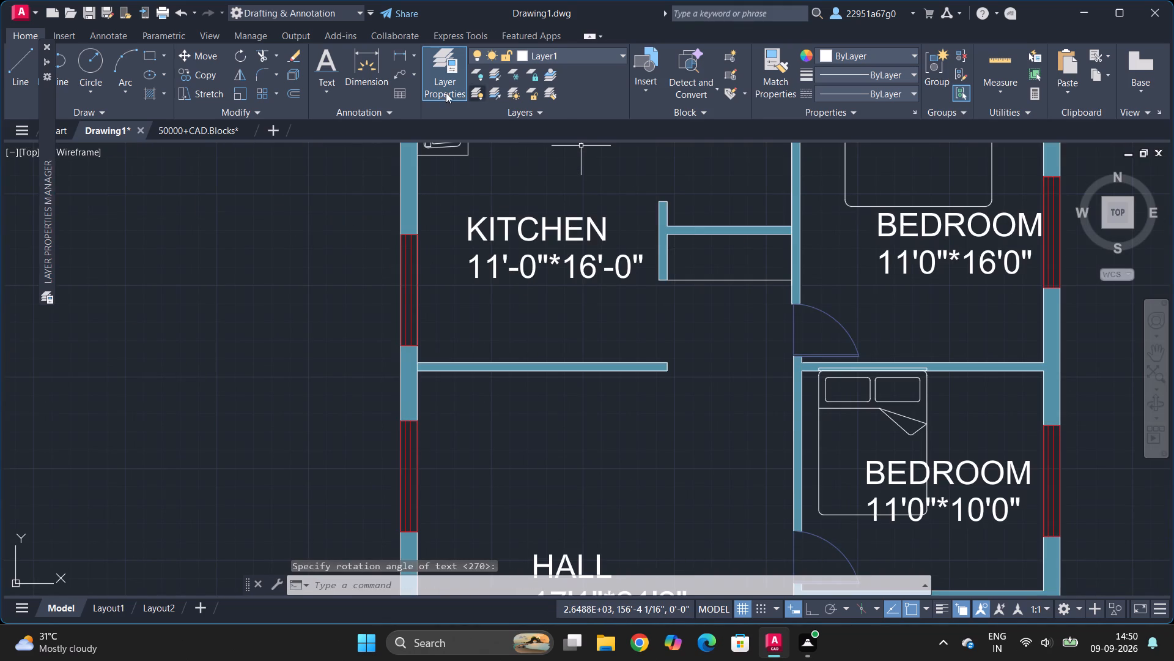
Place the single-line text PUJA AREA, about 5" high at 270°, in the narrow recess between the kitchen and the 11'0"*16'0" bedroom.
{"action": "left_click", "coordinate": [330, 95]}
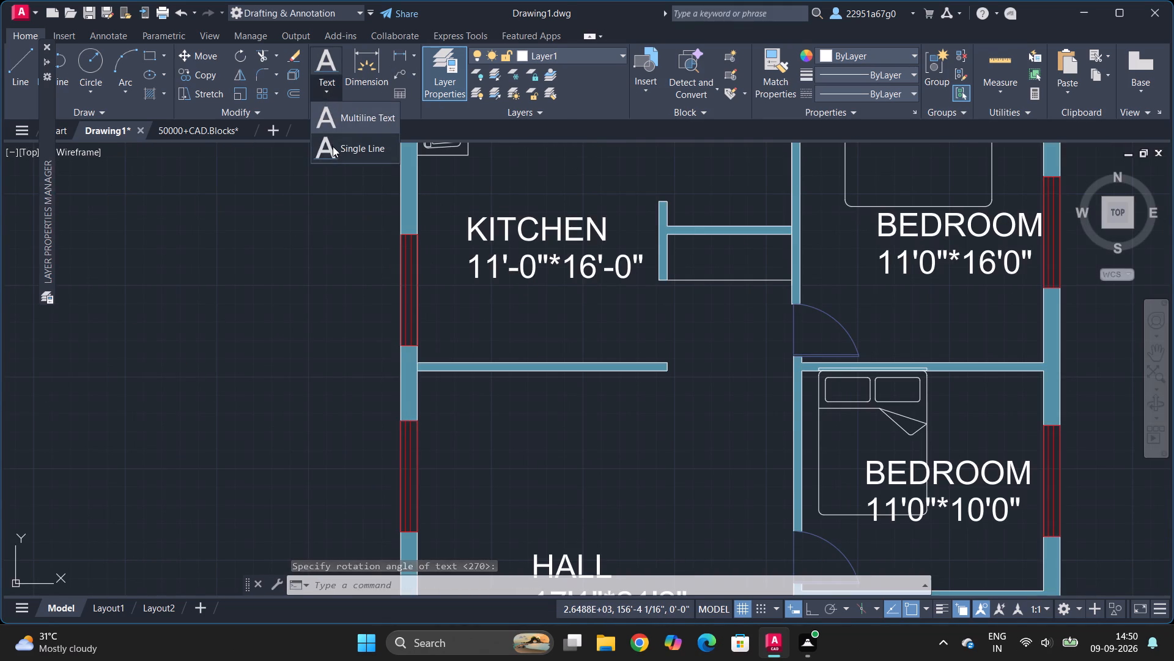
{"action": "left_click", "coordinate": [333, 150]}
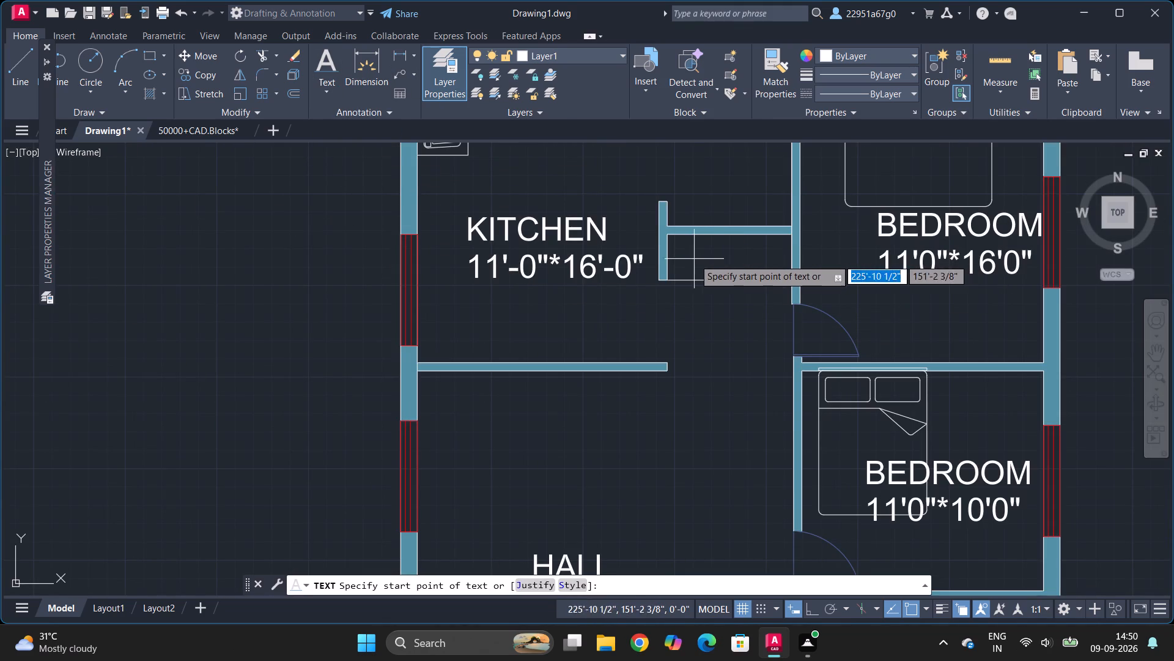
{"action": "left_click", "coordinate": [702, 253]}
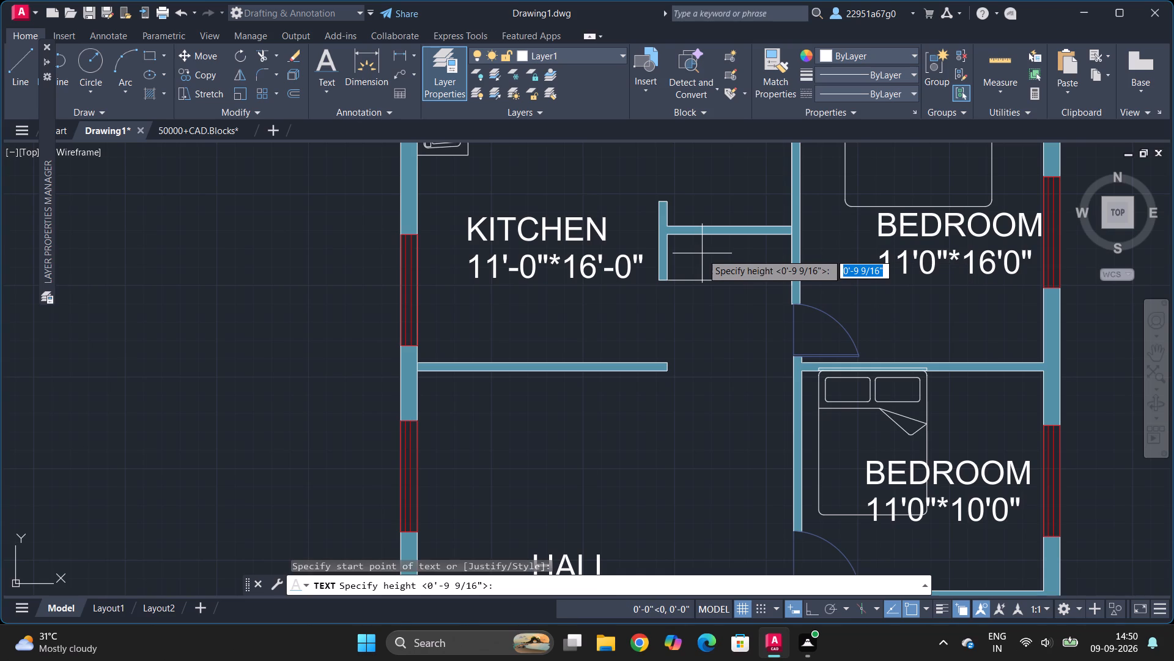
{"action": "triple_click", "coordinate": [702, 263]}
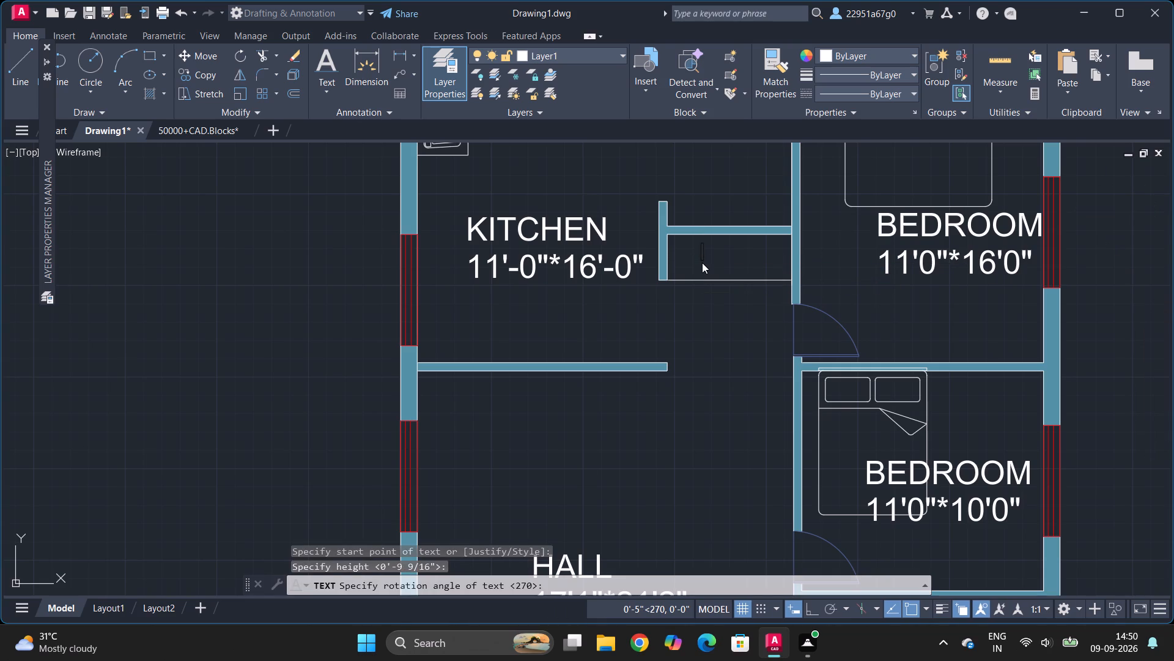
{"action": "type", "text": "PUJA AREA"}
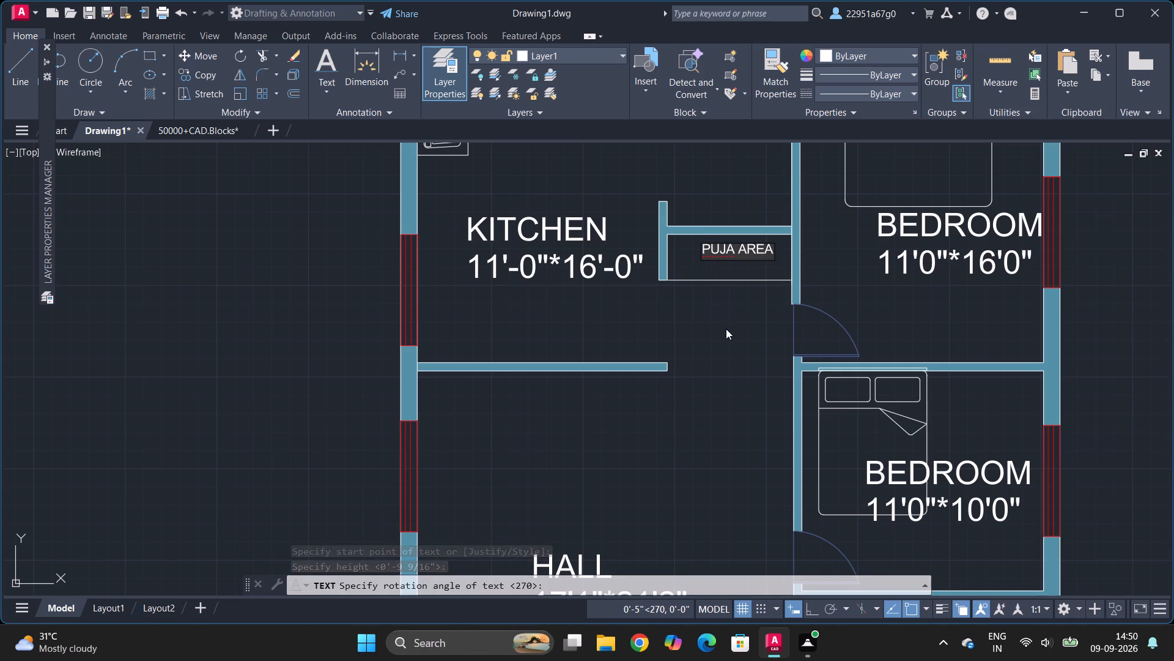
{"action": "left_click", "coordinate": [726, 329]}
{"action": "key", "text": "Escape"}
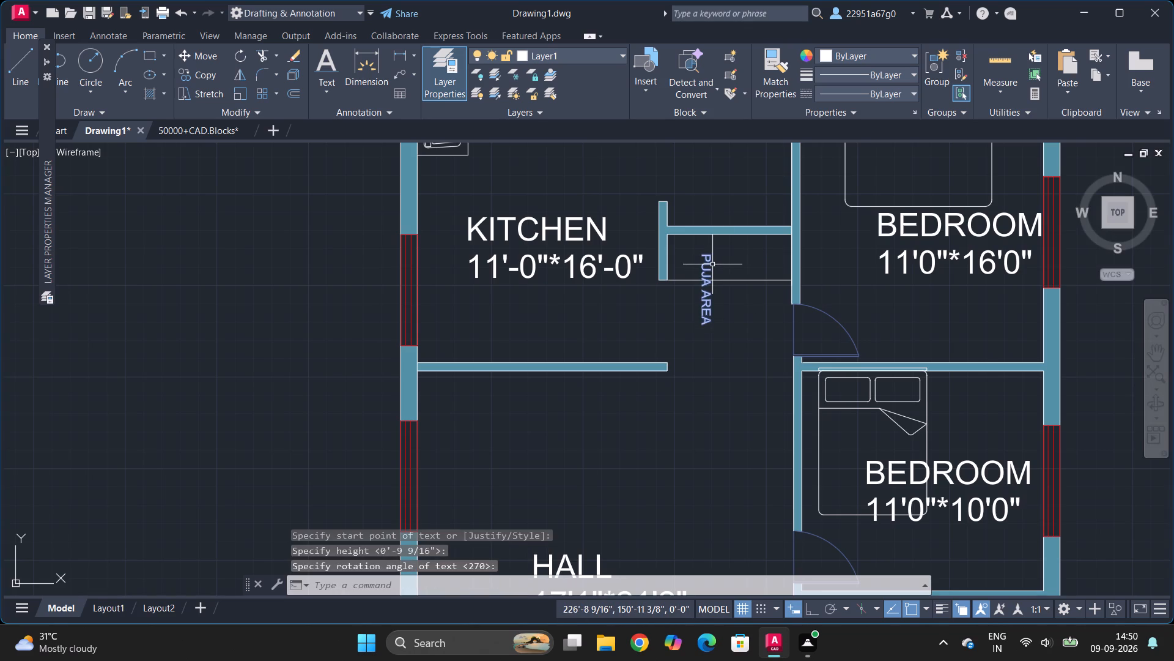
Rotate the PUJA AREA label by 90° around its start point so it reads horizontally inside the recess.
{"action": "left_click", "coordinate": [712, 264]}
{"action": "type", "text": "RO"}
{"action": "key", "text": "Return"}
{"action": "left_click", "coordinate": [696, 258]}
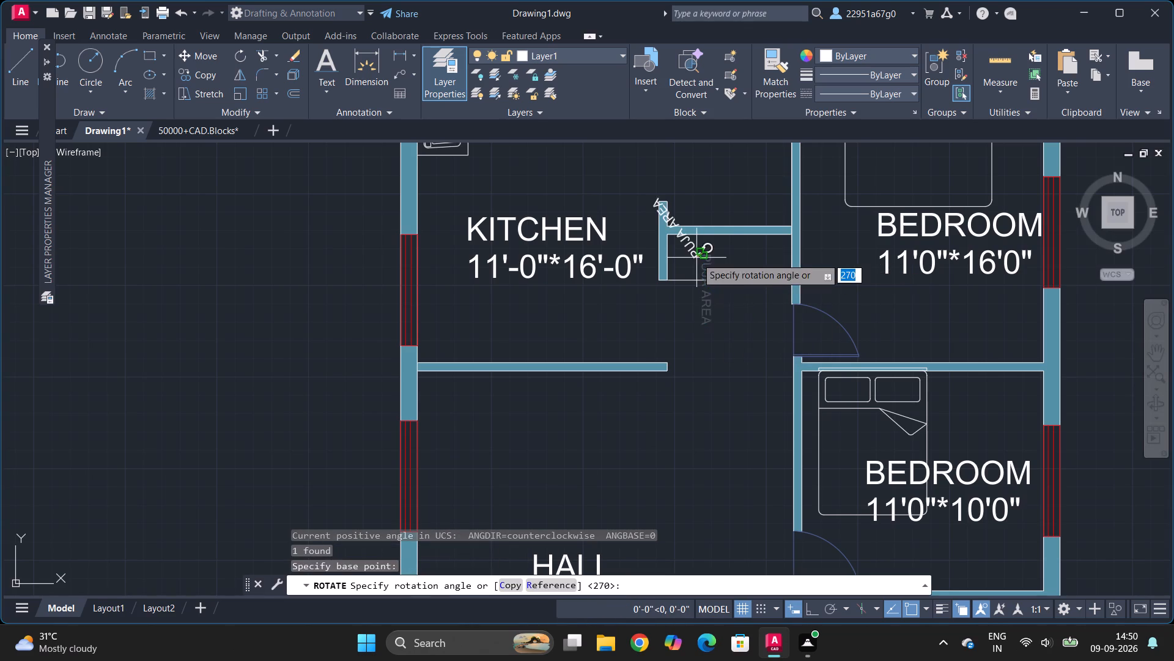
{"action": "left_click", "coordinate": [702, 170]}
{"action": "key", "text": "Escape"}
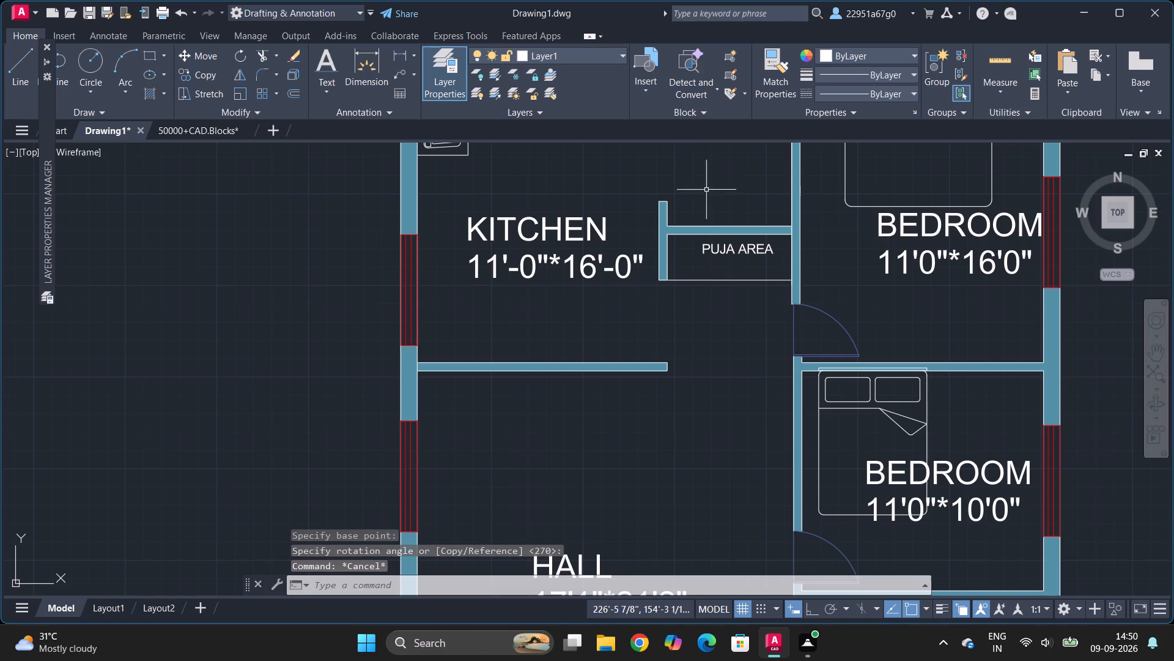
Add a two-line label STORE, 5'8"*3'10" in the space between the upper toilet and the puja area.
{"action": "left_click", "coordinate": [328, 58]}
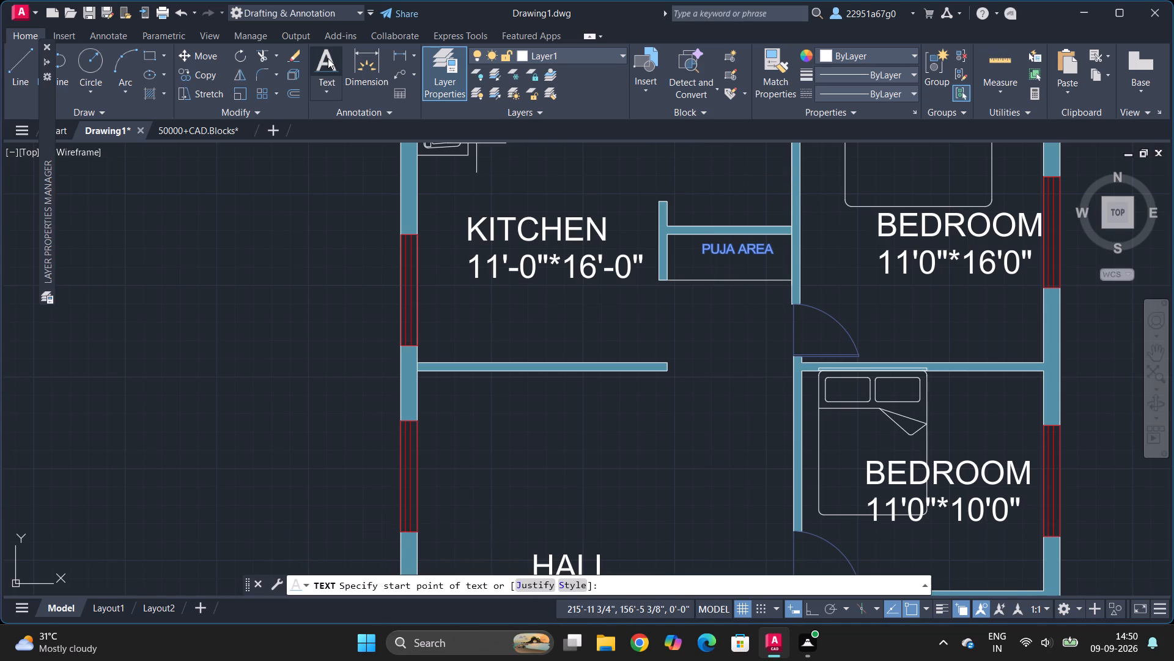
{"action": "key", "text": "Return"}
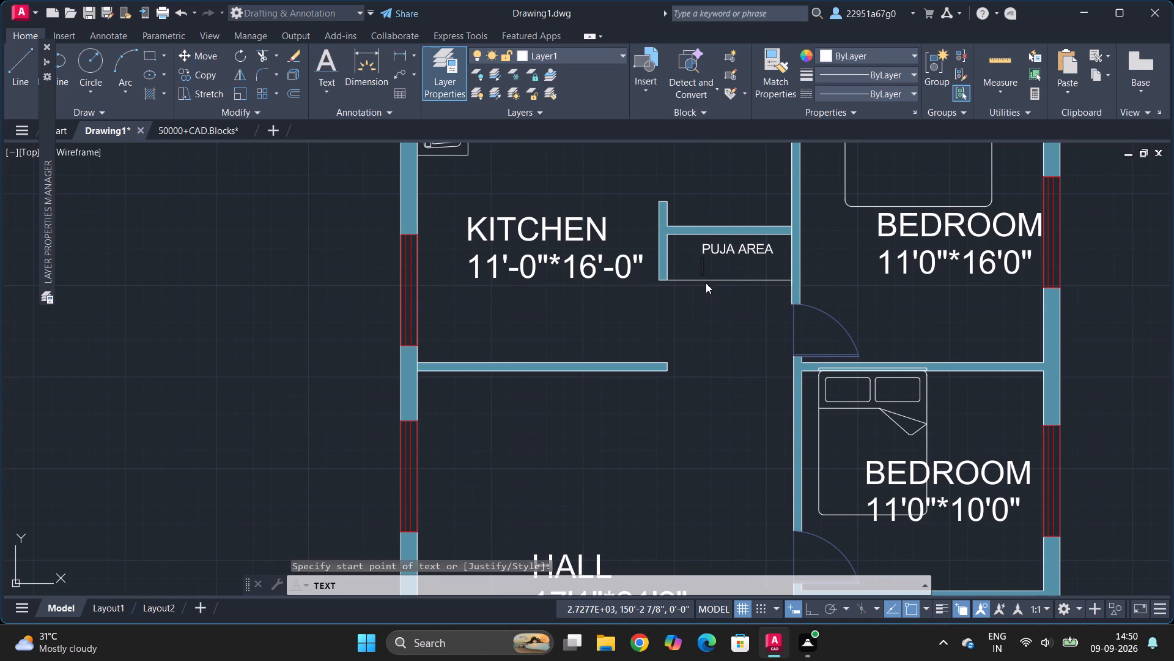
{"action": "scroll", "coordinate": [706, 281], "scroll_direction": "down", "scroll_amount": 3, "text": "ctrl"}
{"action": "scroll", "coordinate": [703, 259], "scroll_direction": "up", "scroll_amount": 2, "text": "ctrl"}
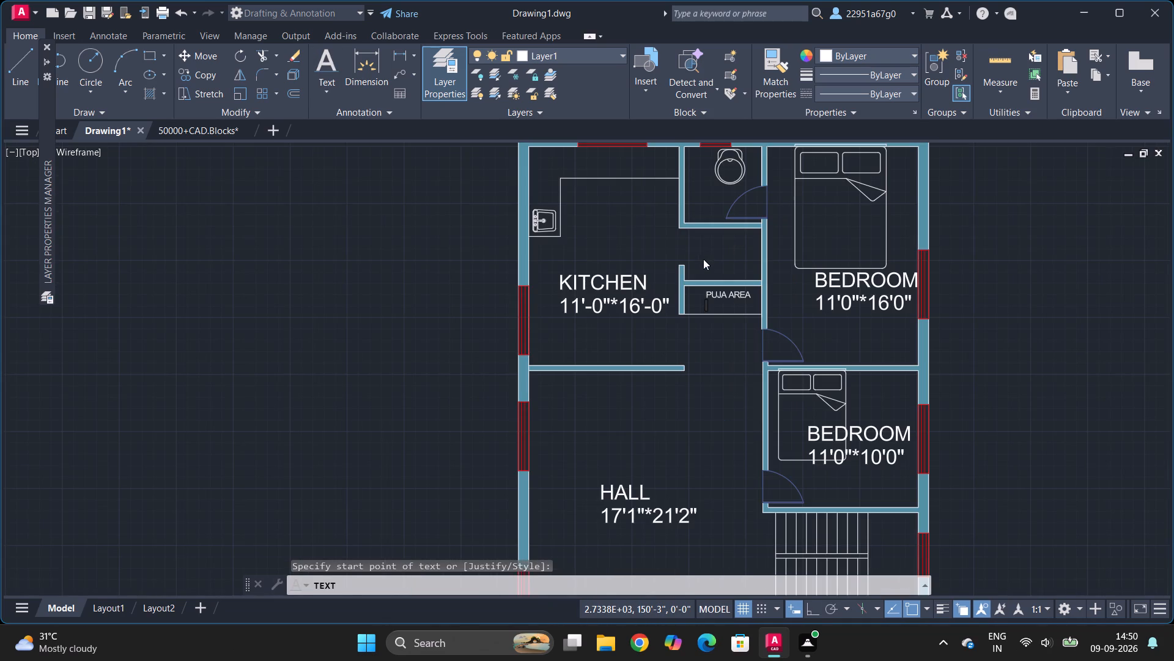
{"action": "left_click", "coordinate": [700, 247]}
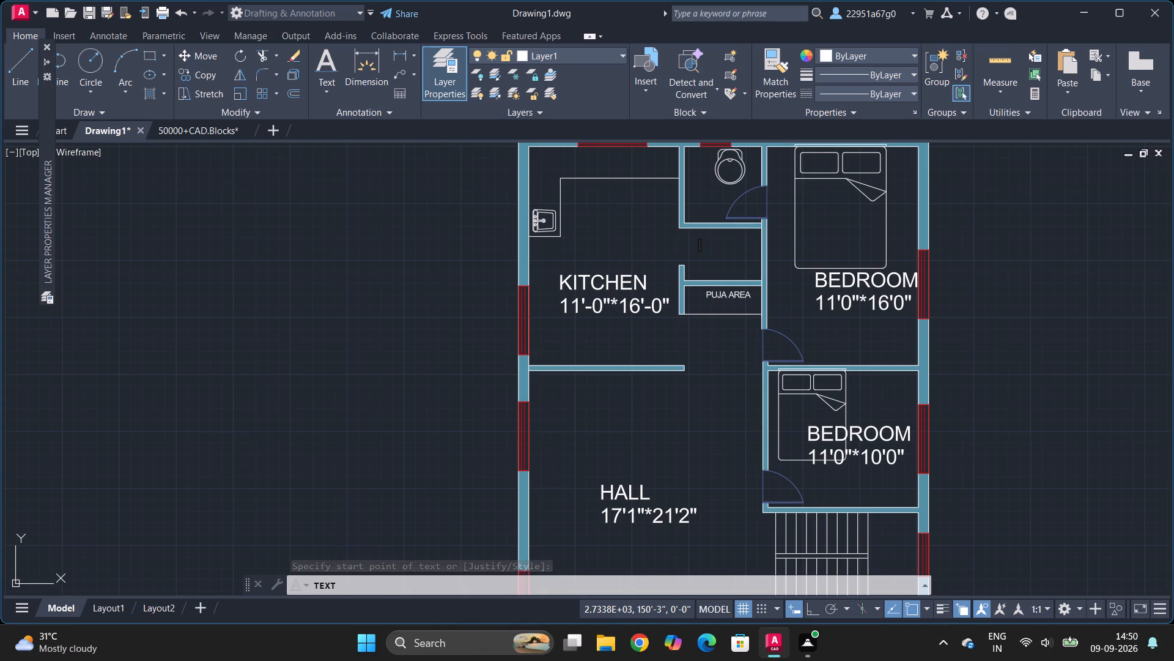
{"action": "type", "text": "STORE"}
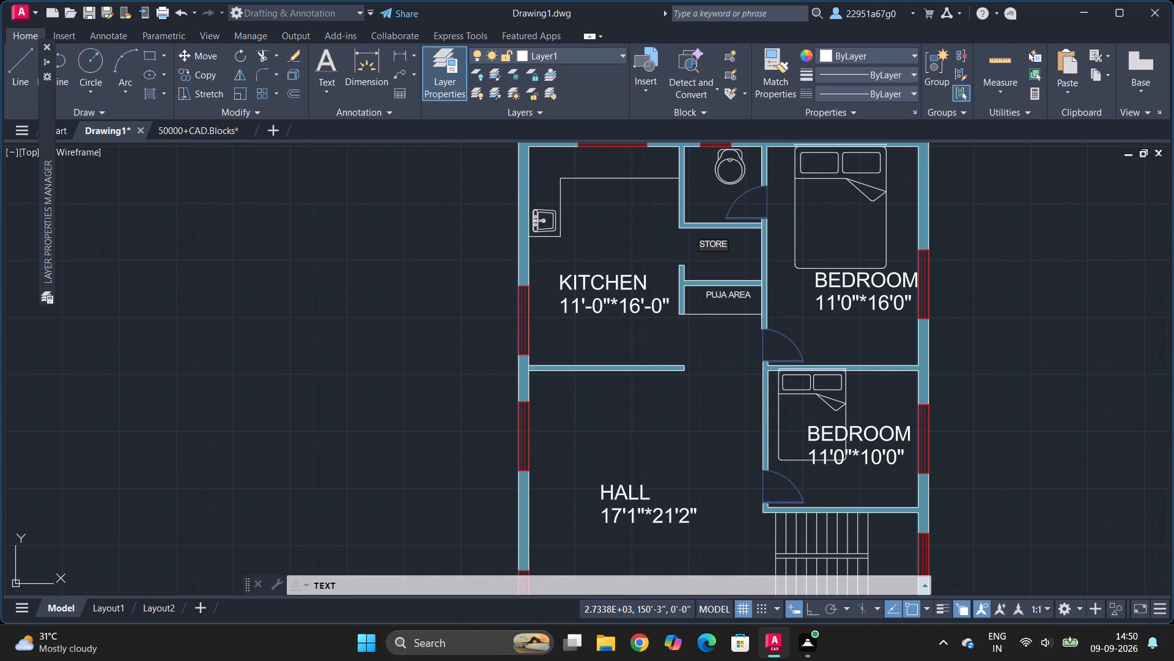
{"action": "key", "text": "Return"}
{"action": "type", "text": "5'"}
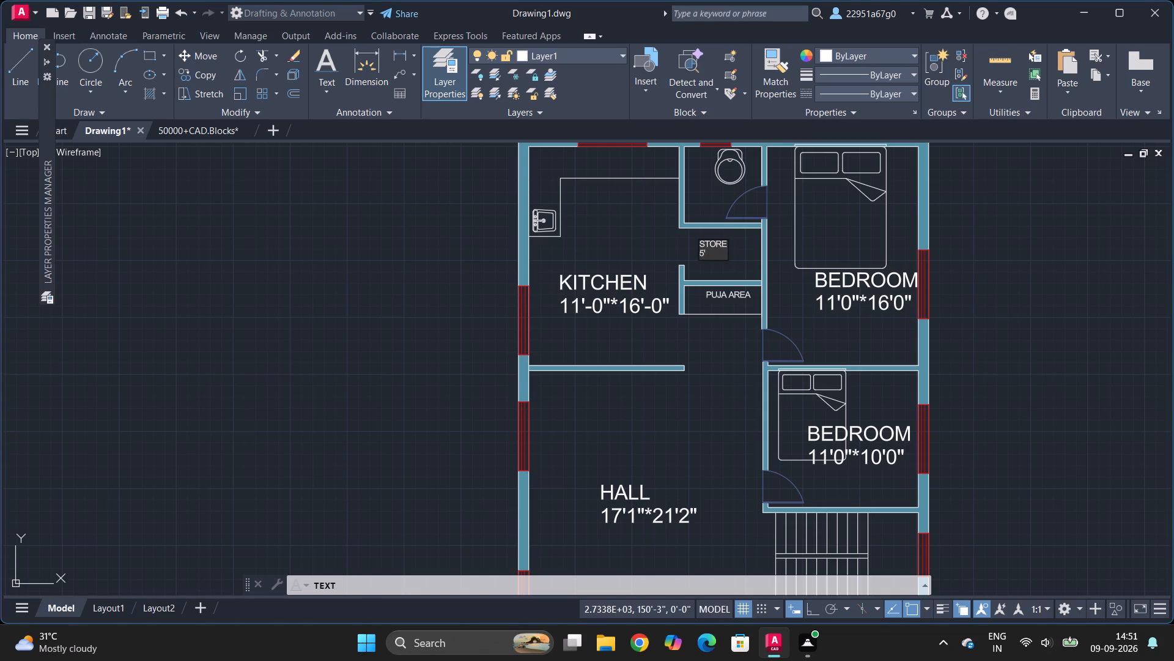
{"action": "key", "text": "8"}
{"action": "key", "text": "shift+quotedbl"}
{"action": "key", "text": "shift+asterisk"}
{"action": "type", "text": "3'"}
{"action": "type", "text": "10"}
{"action": "key", "text": "shift+quotedbl"}
Add a two-line label TOILET, 5'8"*5'7" inside the toilet between the kitchen and the 11'0"*16'0" bedroom.
{"action": "left_click", "coordinate": [691, 189]}
{"action": "type", "text": "TOILET"}
{"action": "key", "text": "Return"}
{"action": "key", "text": "5"}
{"action": "type", "text": "'8\"*"}
{"action": "type", "text": "5'"}
{"action": "type", "text": "7\""}
{"action": "left_click", "coordinate": [673, 353]}
{"action": "key", "text": "Escape"}
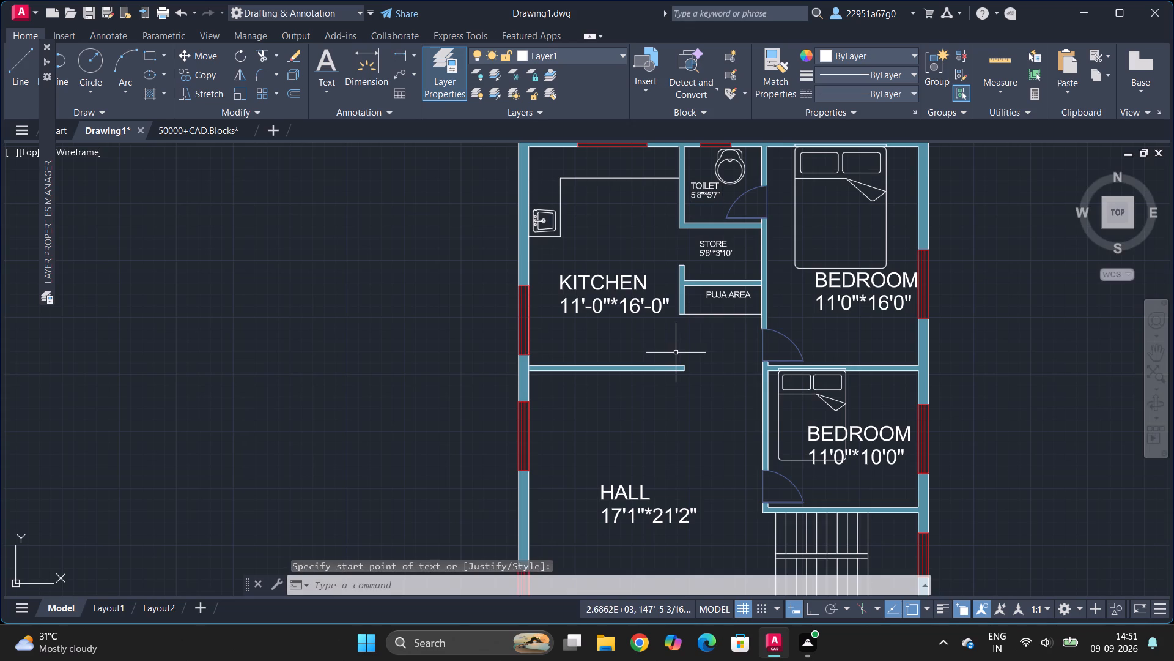
Draw a step rectangle about 3'-2" by 6" on Layer1, against the parking side of the wall below the hall entrance door.
{"action": "scroll", "coordinate": [718, 313], "scroll_direction": "down", "scroll_amount": 2, "text": "ctrl"}
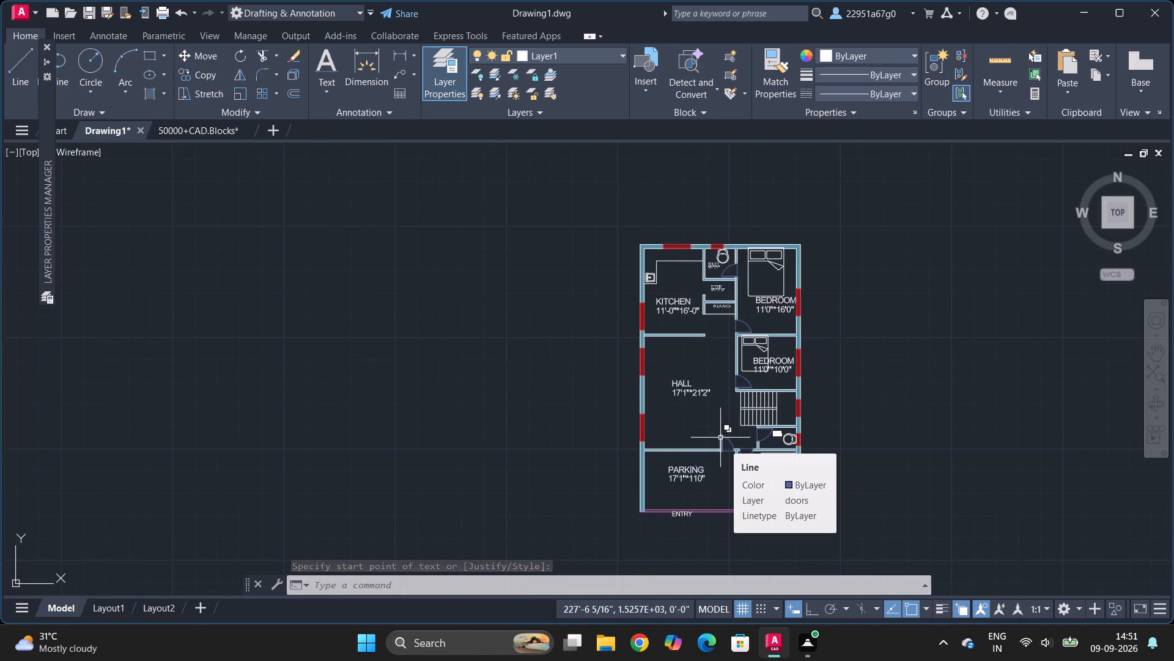
{"action": "scroll", "coordinate": [718, 470], "scroll_direction": "up", "scroll_amount": 4, "text": "ctrl"}
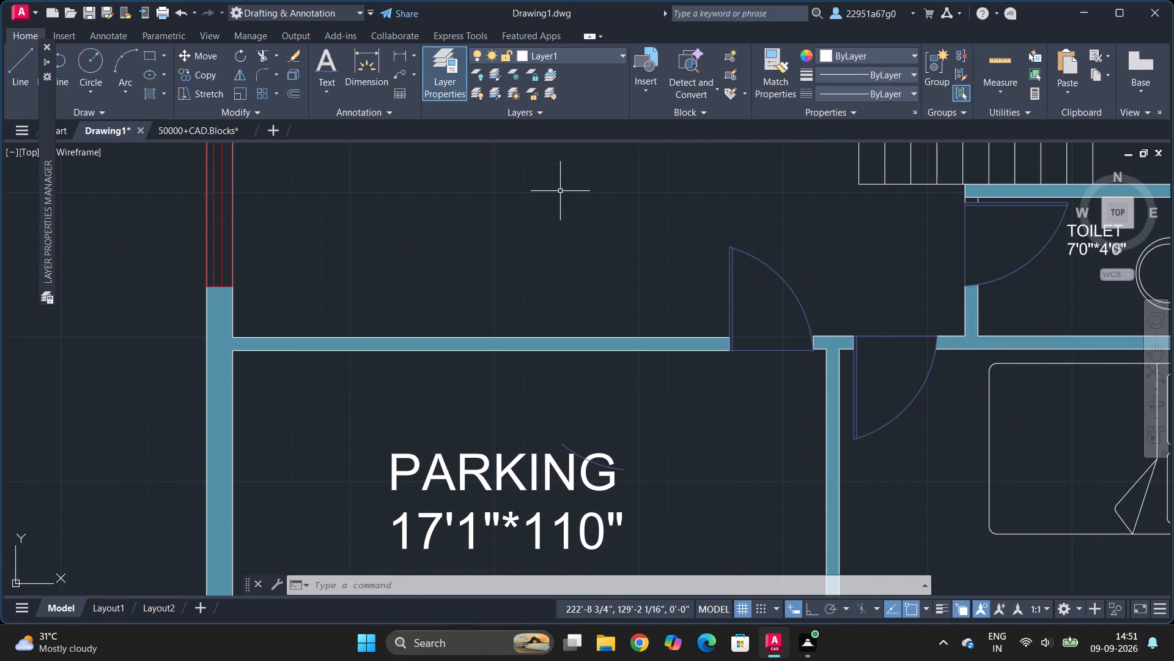
{"action": "type", "text": "REC"}
{"action": "key", "text": "Return"}
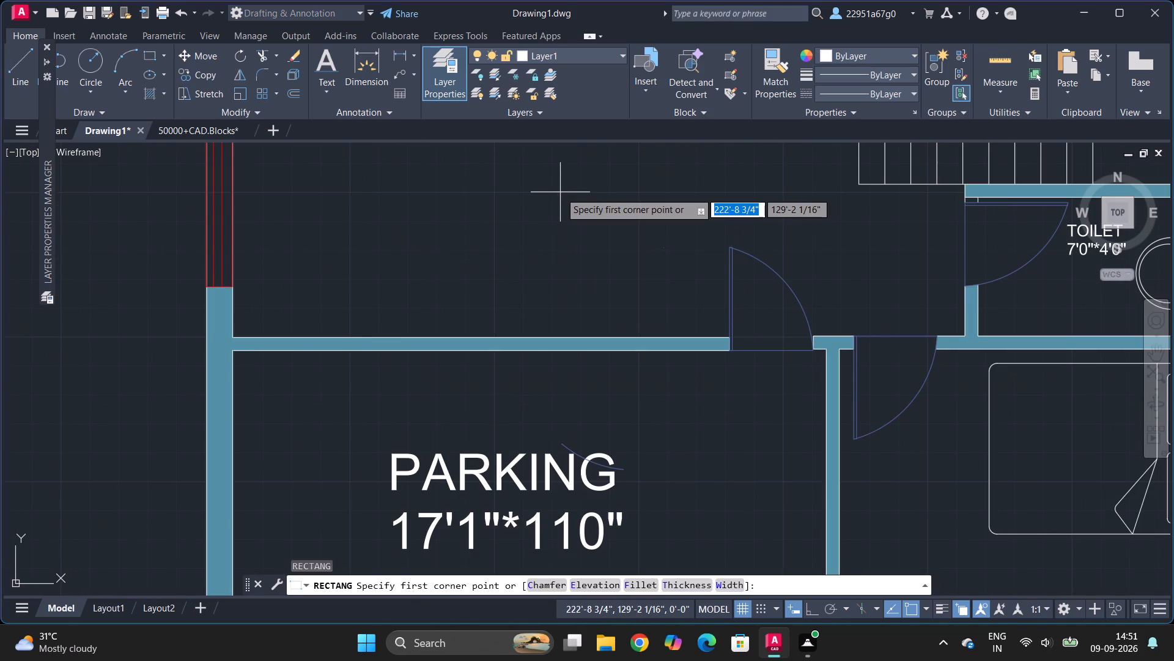
{"action": "left_click", "coordinate": [607, 58]}
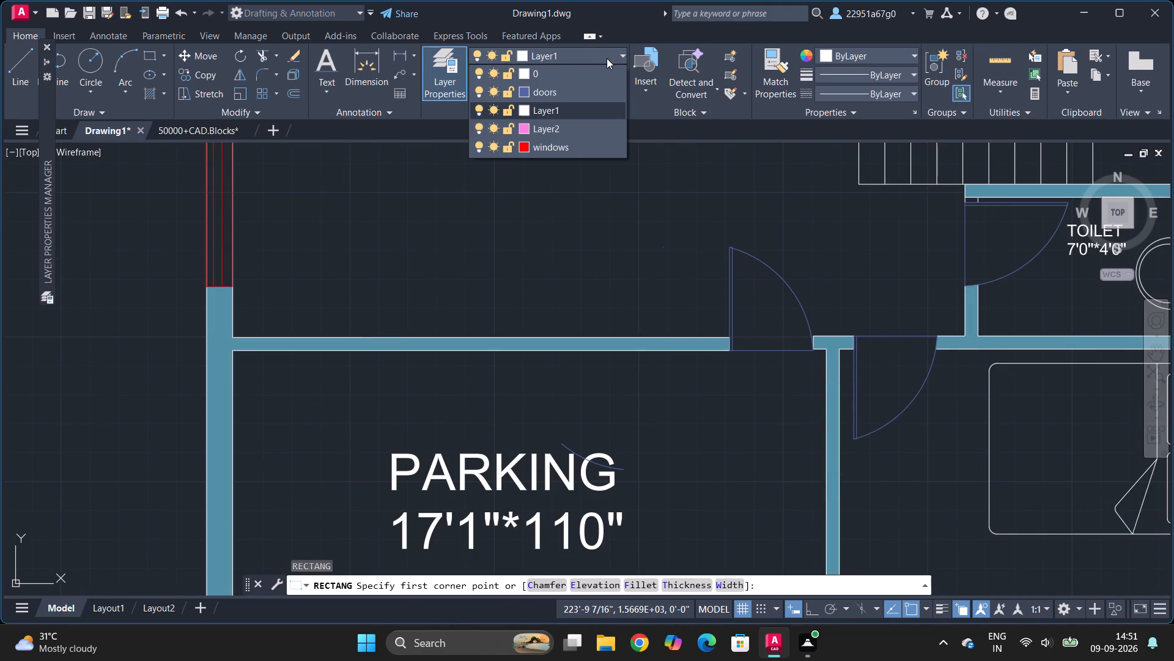
{"action": "left_click", "coordinate": [589, 112]}
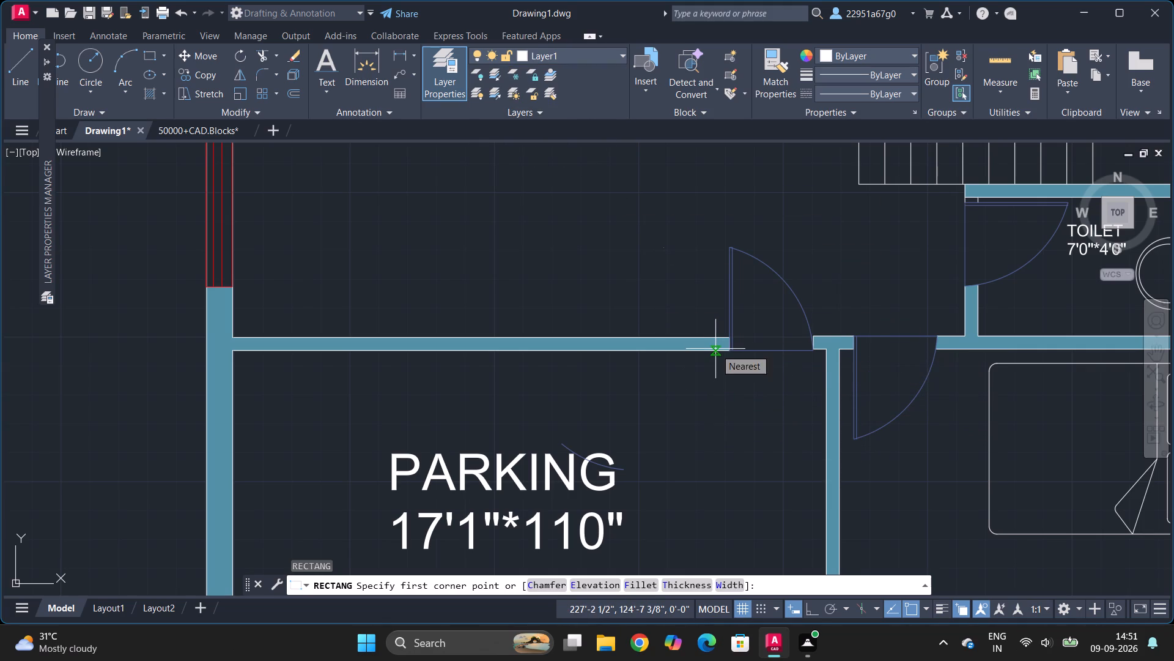
{"action": "scroll", "coordinate": [714, 352], "scroll_direction": "up", "scroll_amount": 2, "text": "ctrl"}
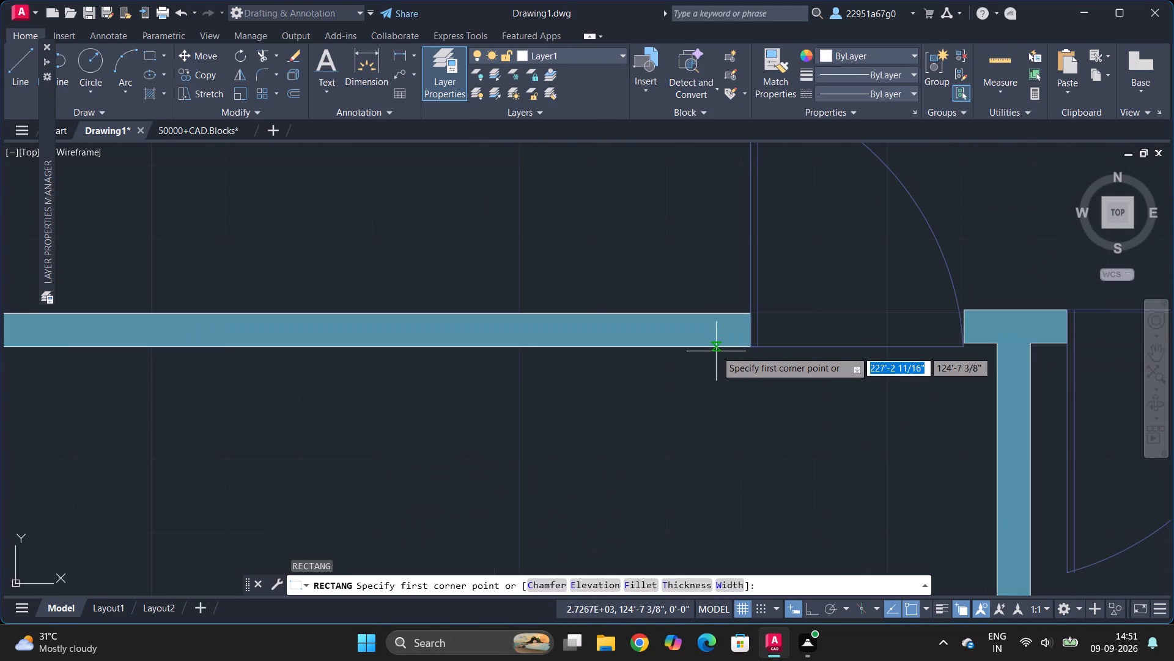
{"action": "left_click", "coordinate": [717, 348]}
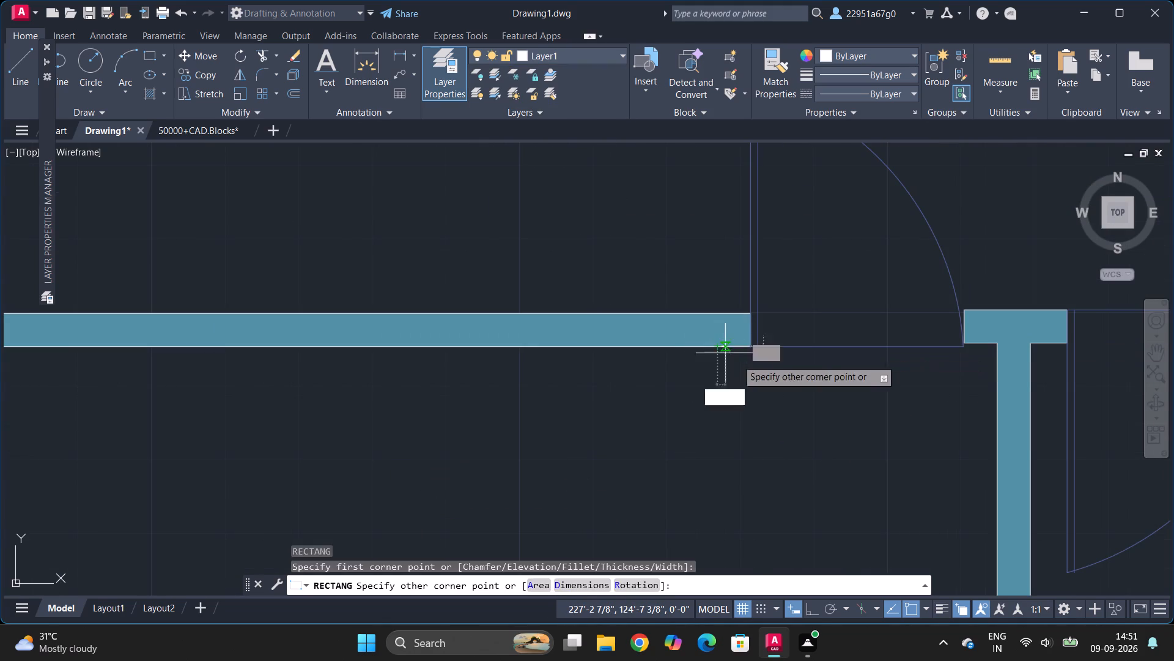
{"action": "left_click", "coordinate": [997, 392]}
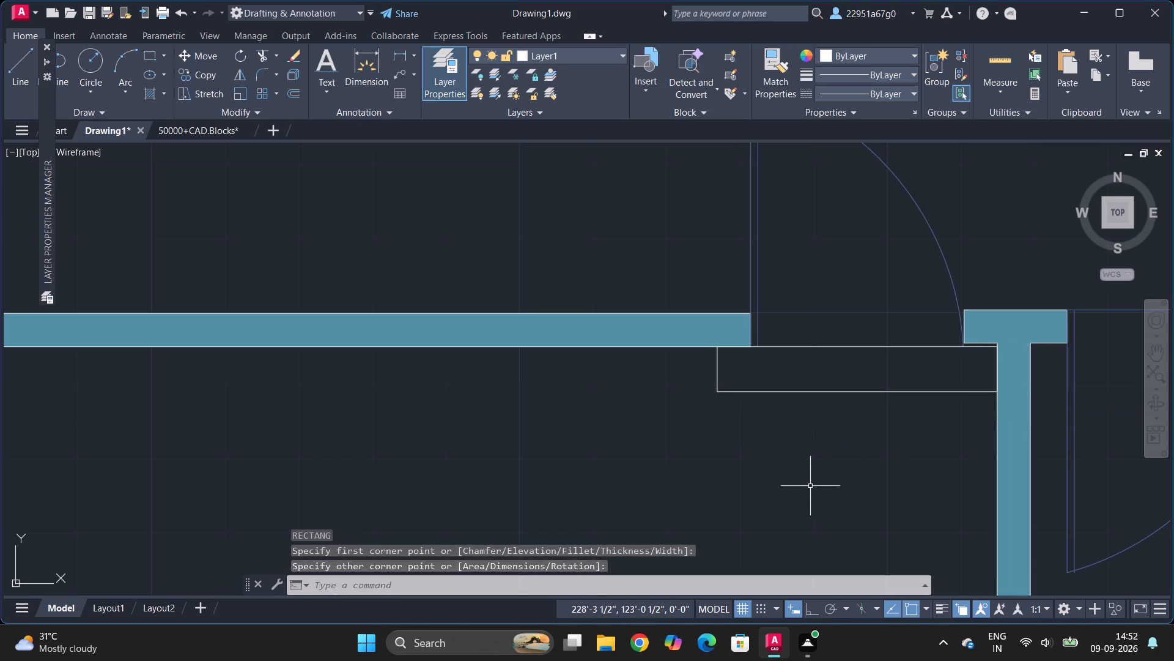
Draw a second step rectangle about 3'-2" by 6" directly below the first one, ending at the parking wall.
{"action": "type", "text": "REC"}
{"action": "key", "text": "Return"}
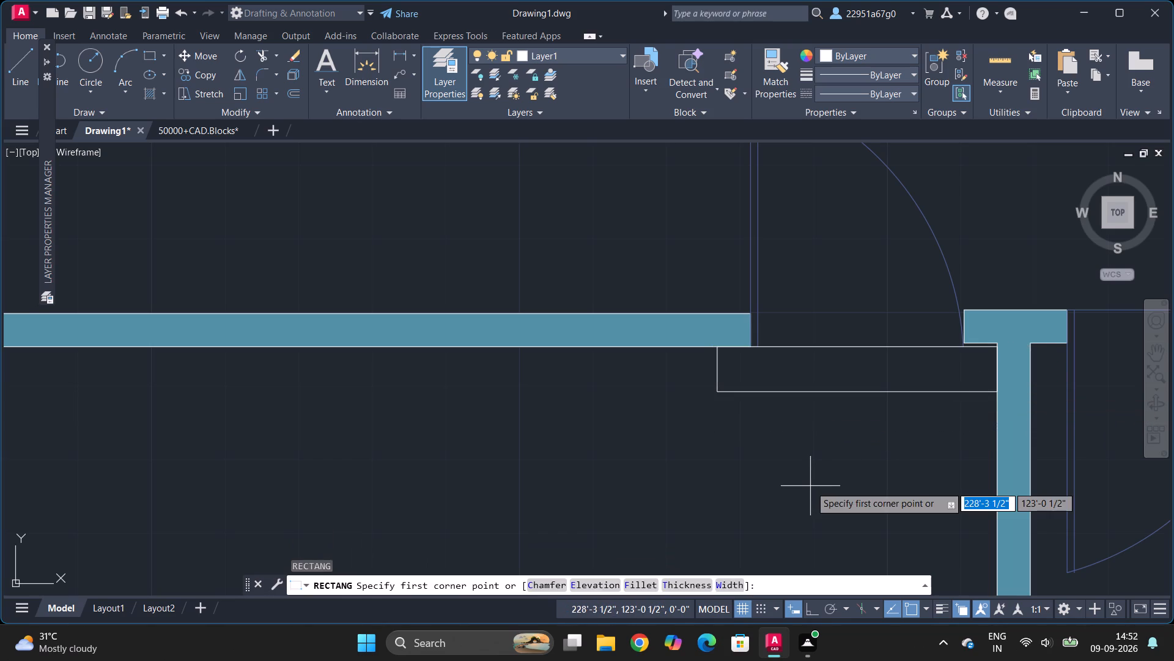
{"action": "left_click", "coordinate": [719, 392]}
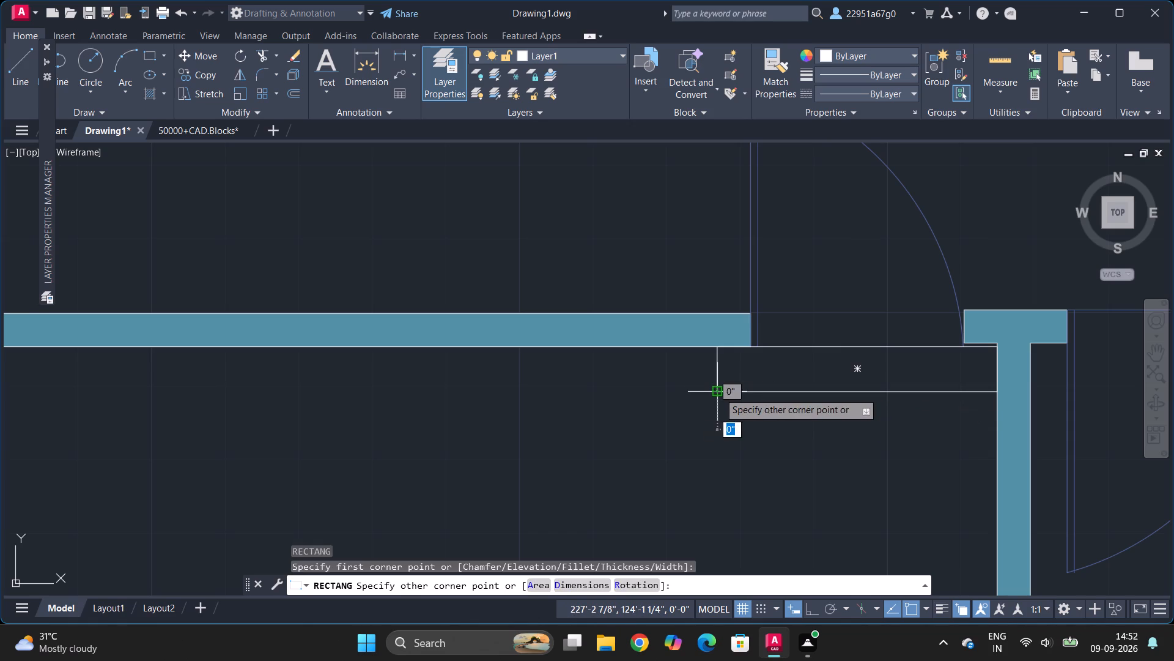
{"action": "left_click", "coordinate": [997, 438]}
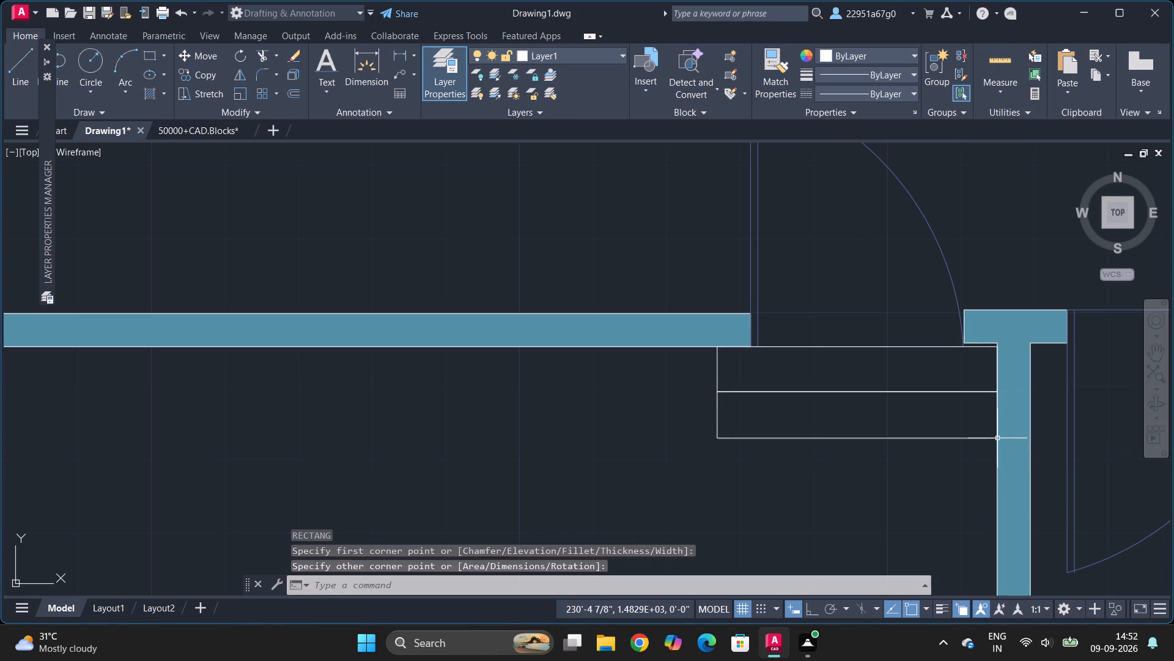
{"action": "key", "text": "Escape"}
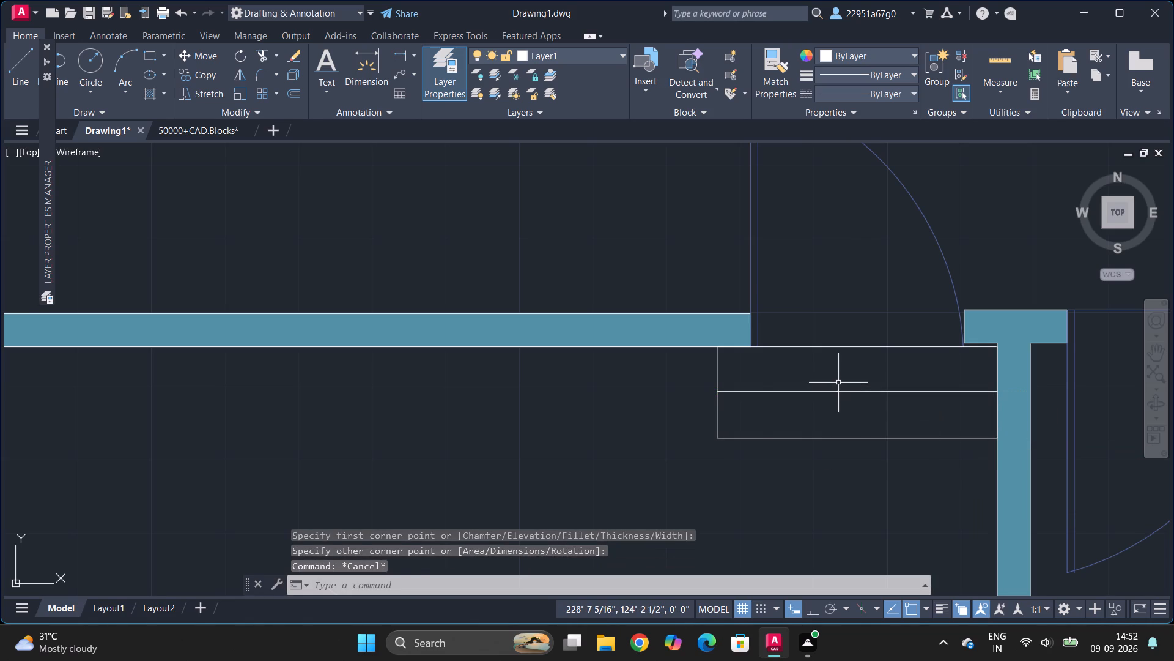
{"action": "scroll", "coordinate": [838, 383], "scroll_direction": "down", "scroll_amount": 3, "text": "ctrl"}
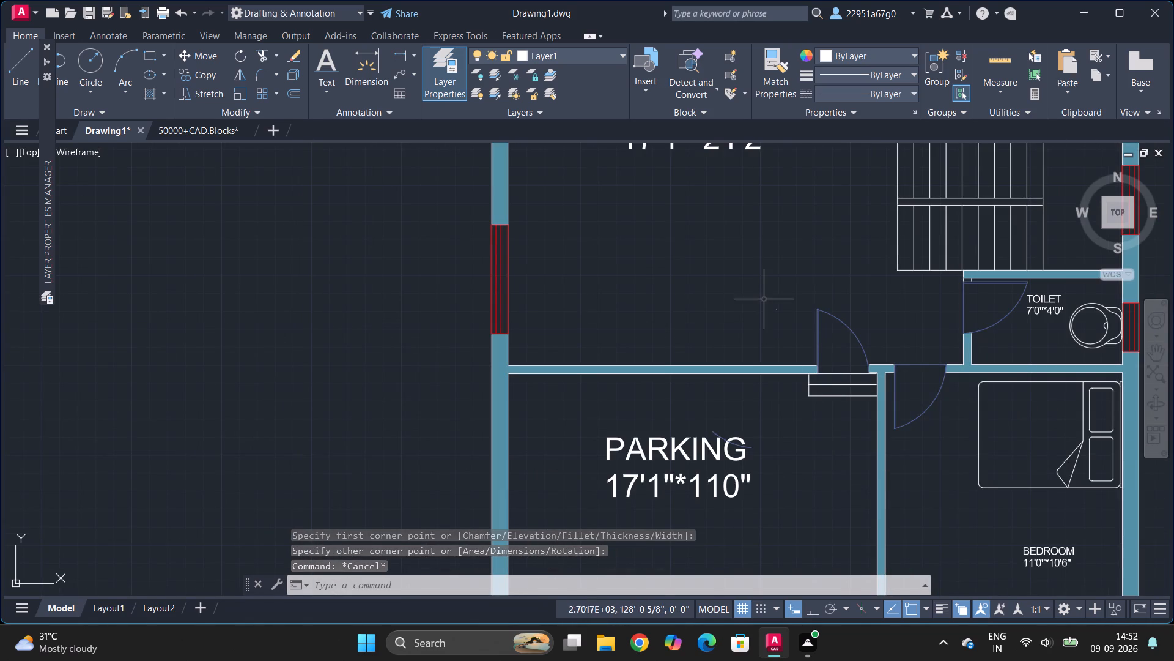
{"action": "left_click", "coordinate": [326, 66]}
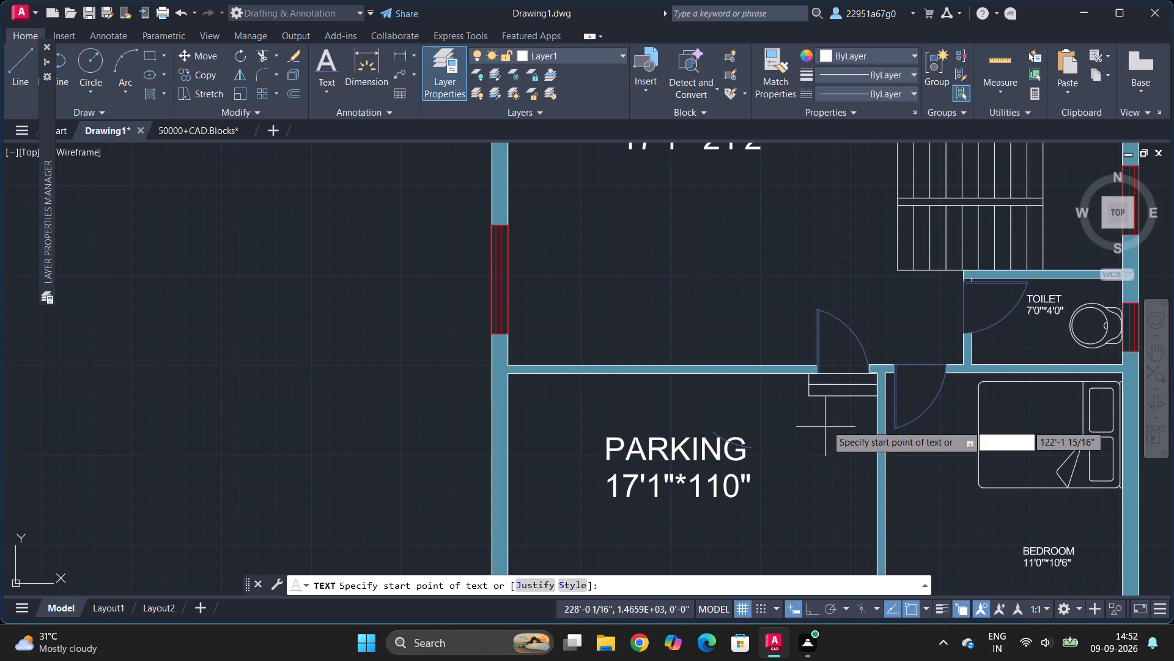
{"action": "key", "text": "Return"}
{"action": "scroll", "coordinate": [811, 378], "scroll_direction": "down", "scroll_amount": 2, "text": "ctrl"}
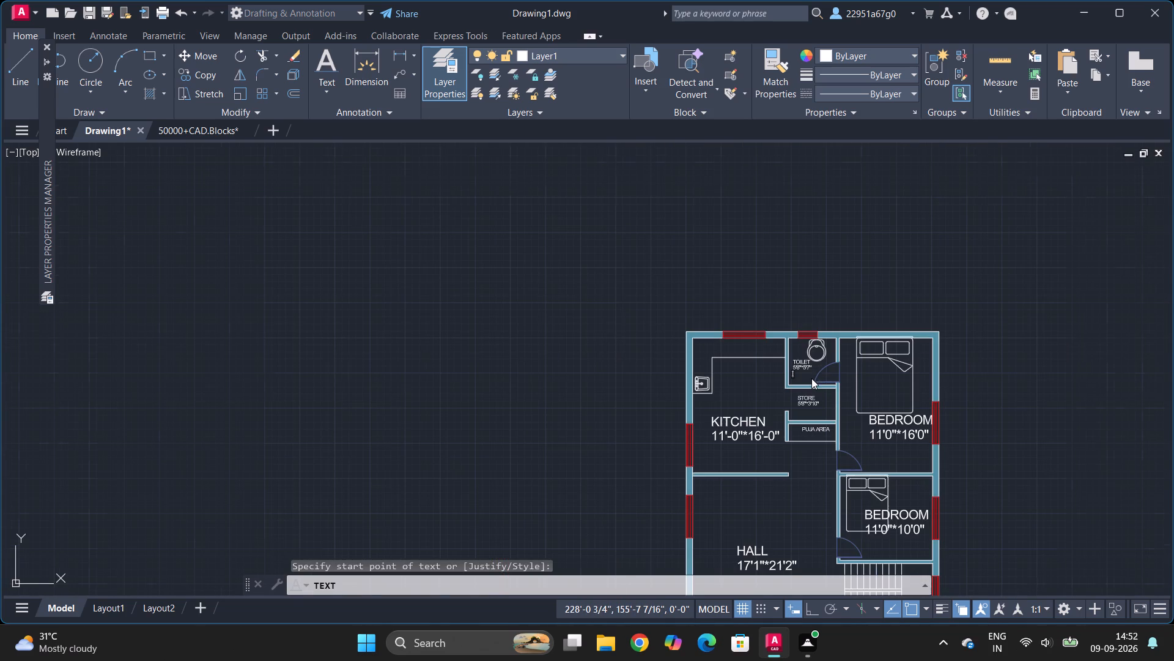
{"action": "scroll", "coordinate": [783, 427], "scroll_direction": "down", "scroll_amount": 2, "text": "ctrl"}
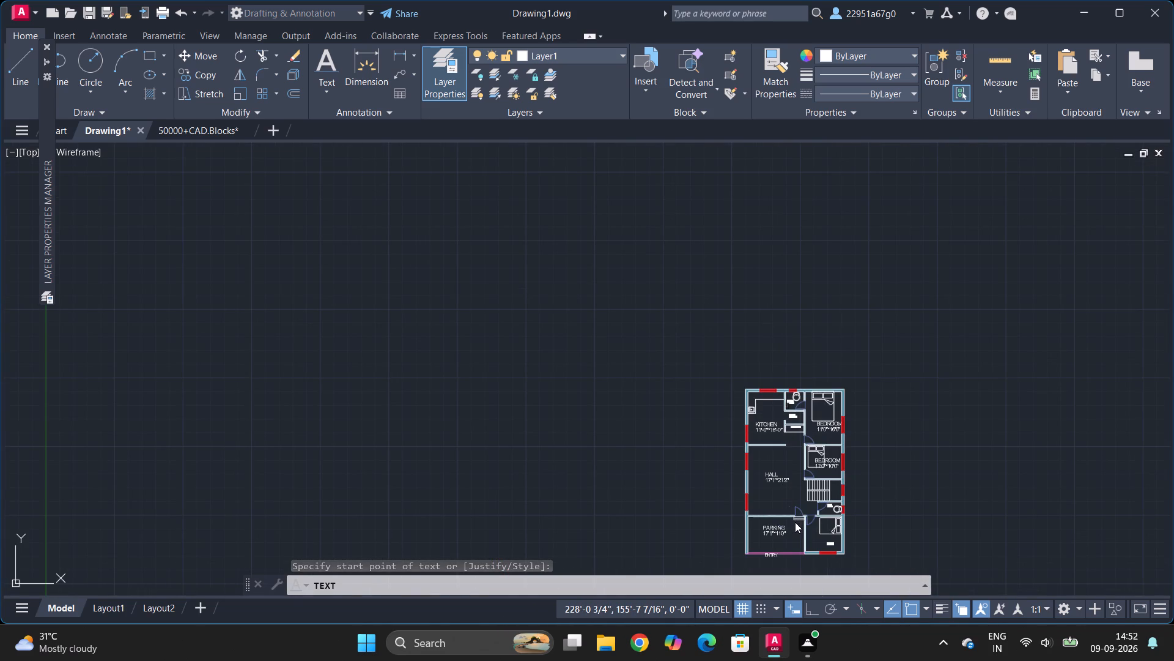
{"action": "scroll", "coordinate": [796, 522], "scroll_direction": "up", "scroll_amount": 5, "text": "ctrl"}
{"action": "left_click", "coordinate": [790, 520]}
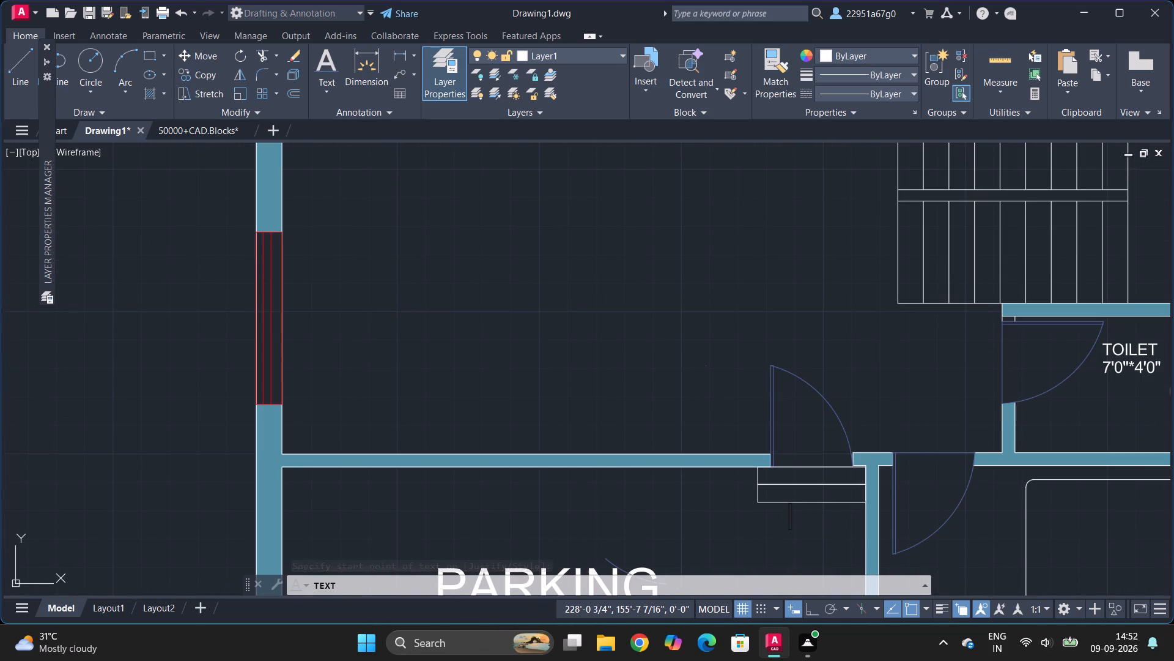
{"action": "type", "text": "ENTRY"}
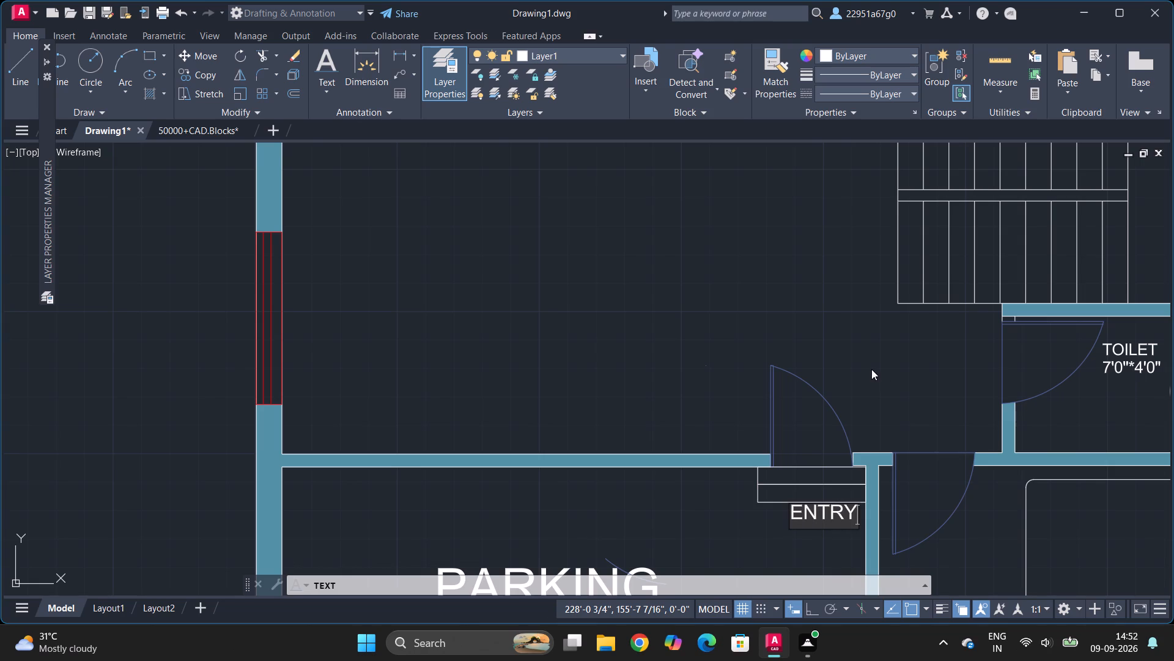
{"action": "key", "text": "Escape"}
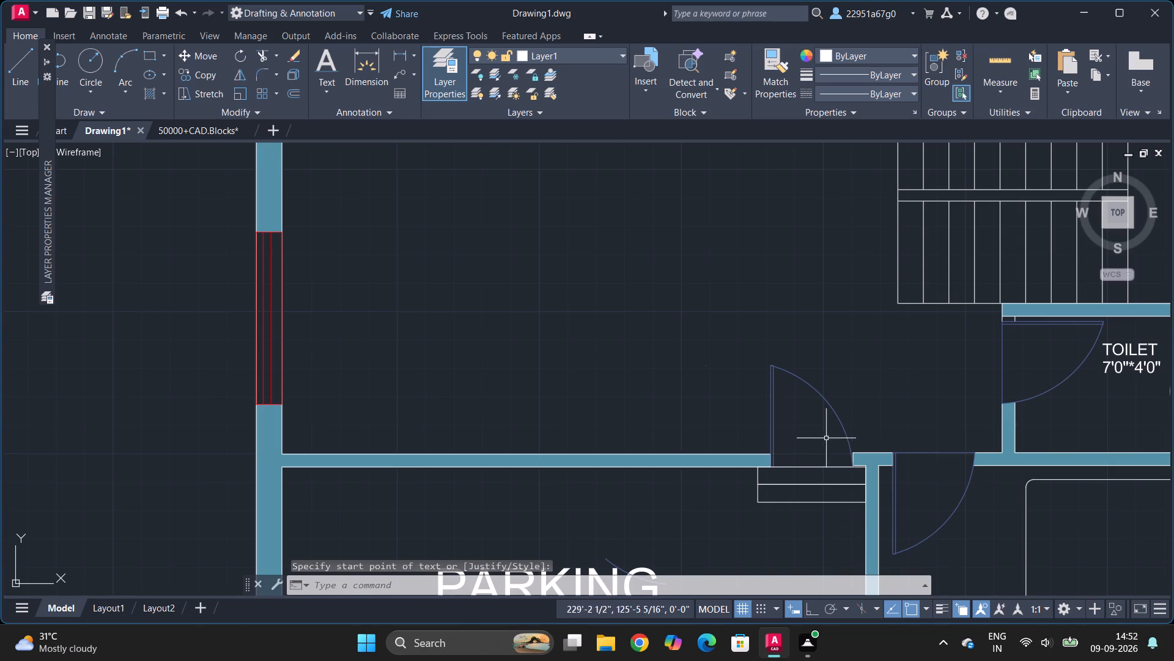
Place the single-line text ENTRY just below the two entrance steps in the parking area.
{"action": "left_click", "coordinate": [326, 72]}
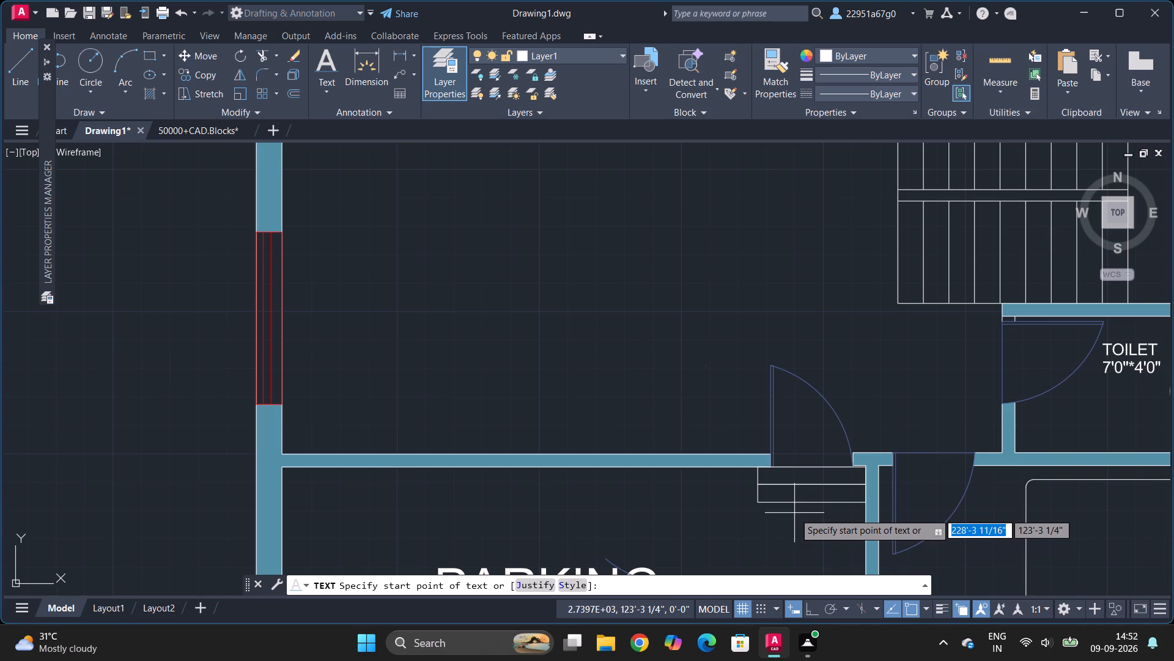
{"action": "key", "text": "Return"}
{"action": "scroll", "coordinate": [709, 377], "scroll_direction": "down", "scroll_amount": 5, "text": "ctrl"}
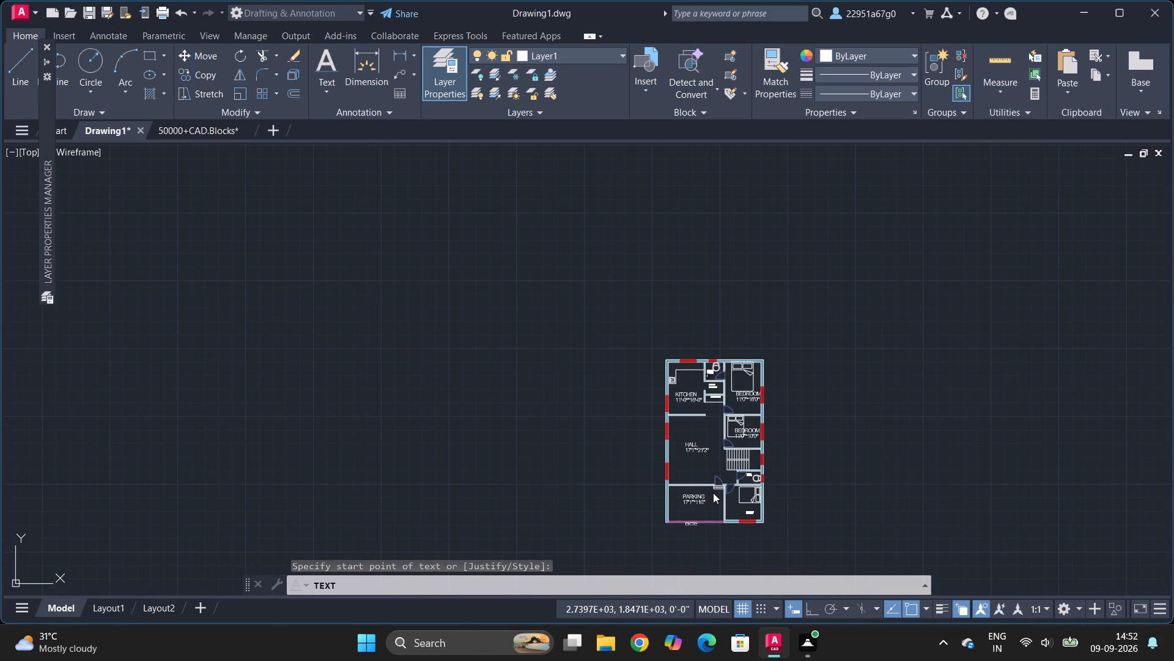
{"action": "scroll", "coordinate": [713, 493], "scroll_direction": "up", "scroll_amount": 8, "text": "ctrl"}
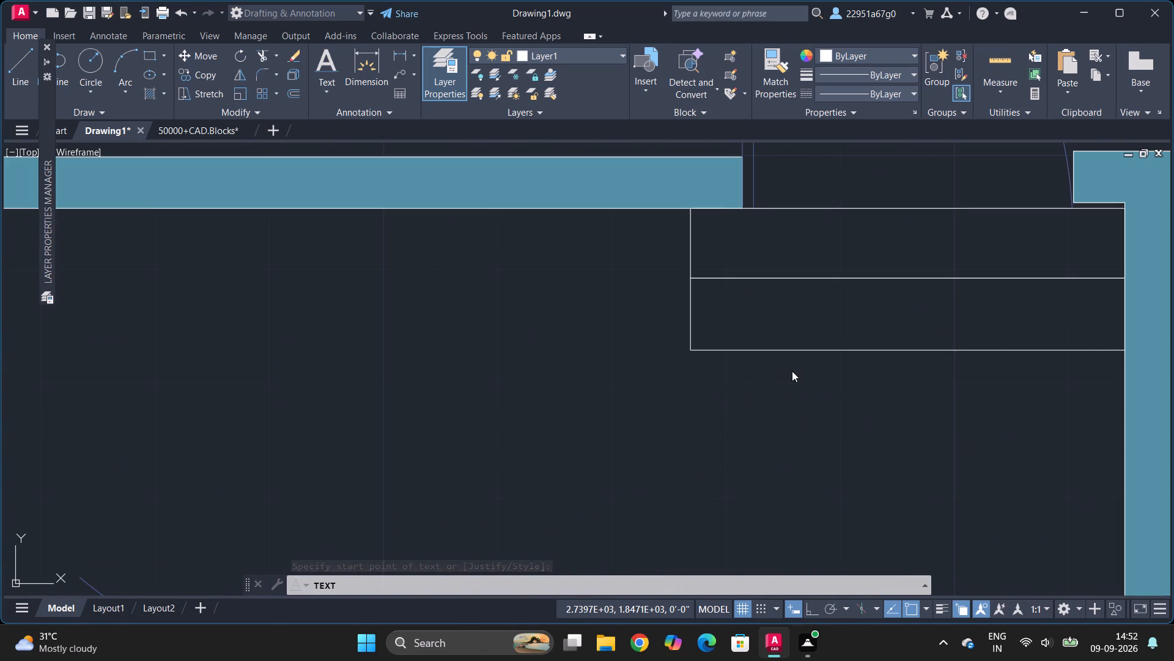
{"action": "left_click", "coordinate": [795, 373]}
{"action": "left_click", "coordinate": [802, 425]}
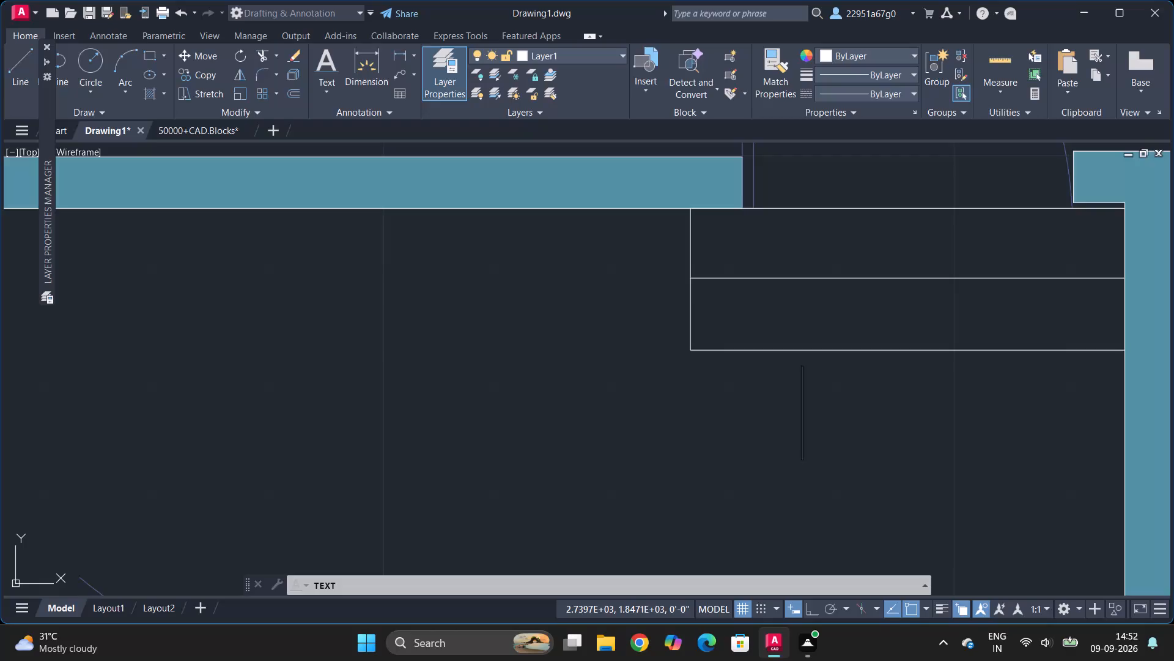
{"action": "type", "text": "ENTRY"}
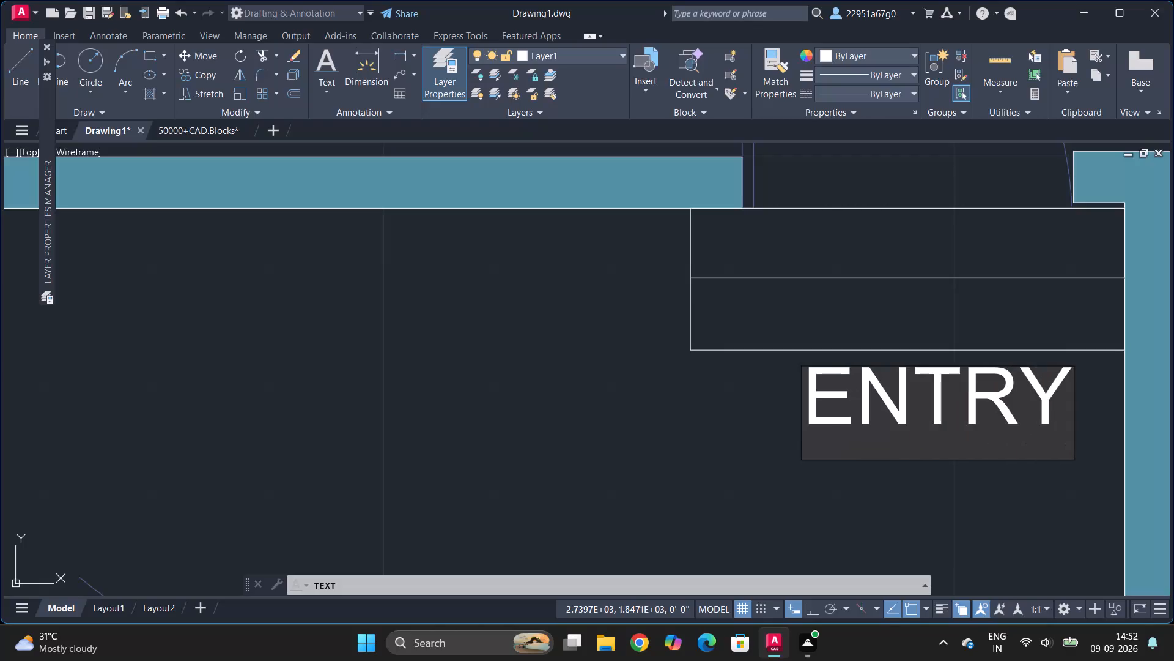
{"action": "left_click", "coordinate": [632, 394]}
{"action": "key", "text": "Escape"}
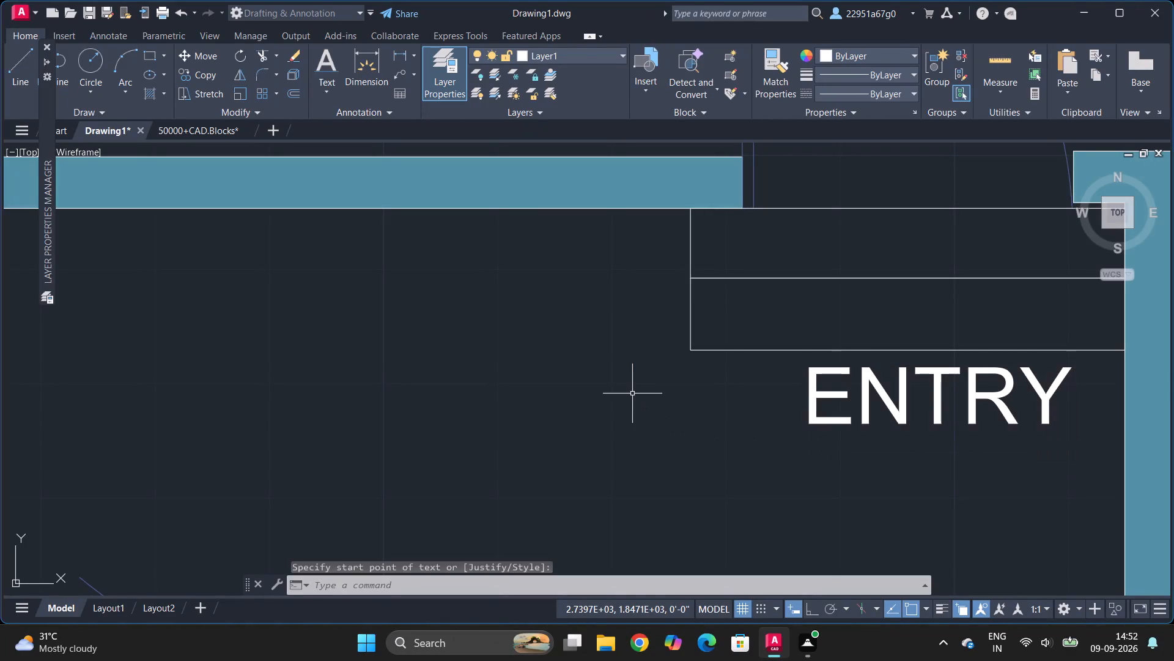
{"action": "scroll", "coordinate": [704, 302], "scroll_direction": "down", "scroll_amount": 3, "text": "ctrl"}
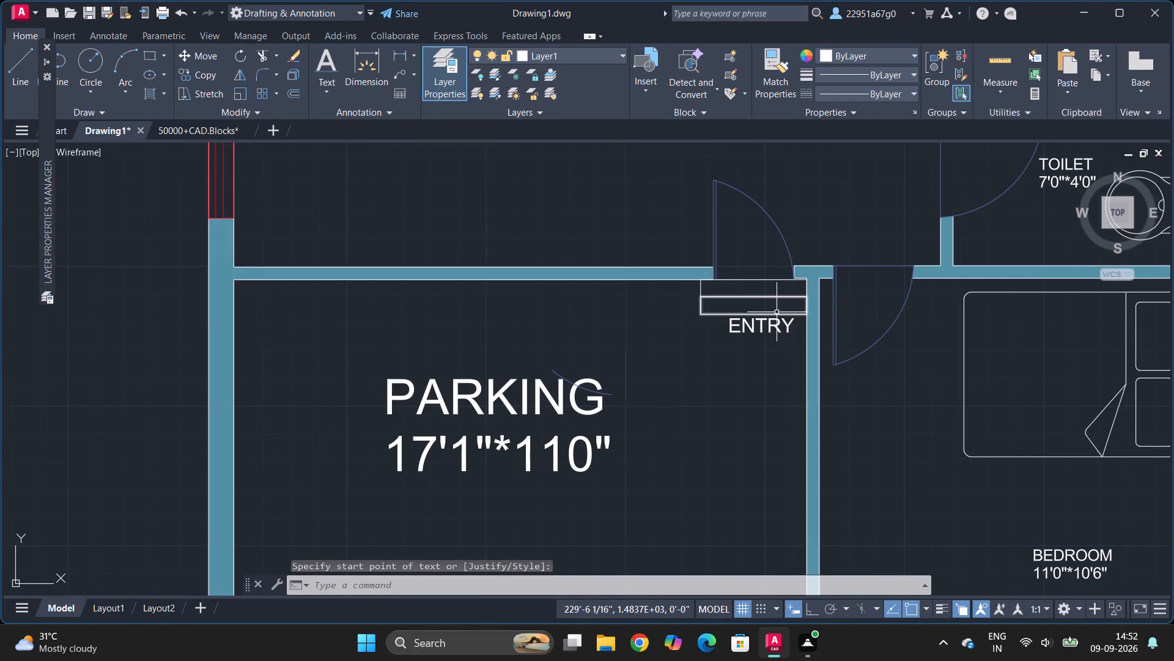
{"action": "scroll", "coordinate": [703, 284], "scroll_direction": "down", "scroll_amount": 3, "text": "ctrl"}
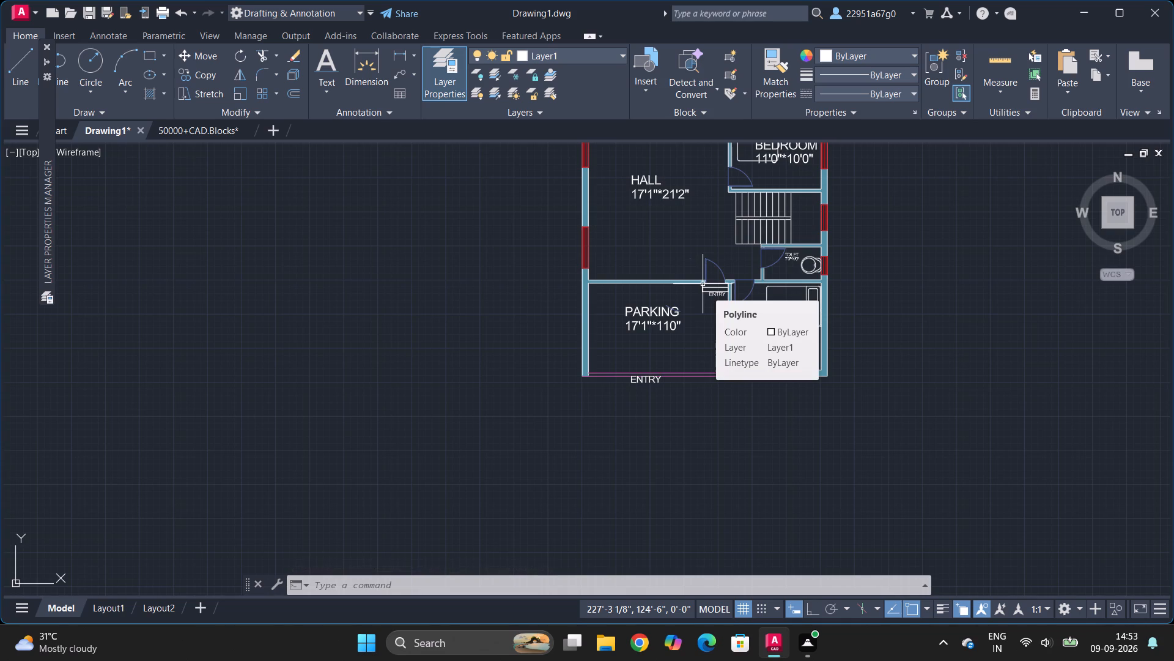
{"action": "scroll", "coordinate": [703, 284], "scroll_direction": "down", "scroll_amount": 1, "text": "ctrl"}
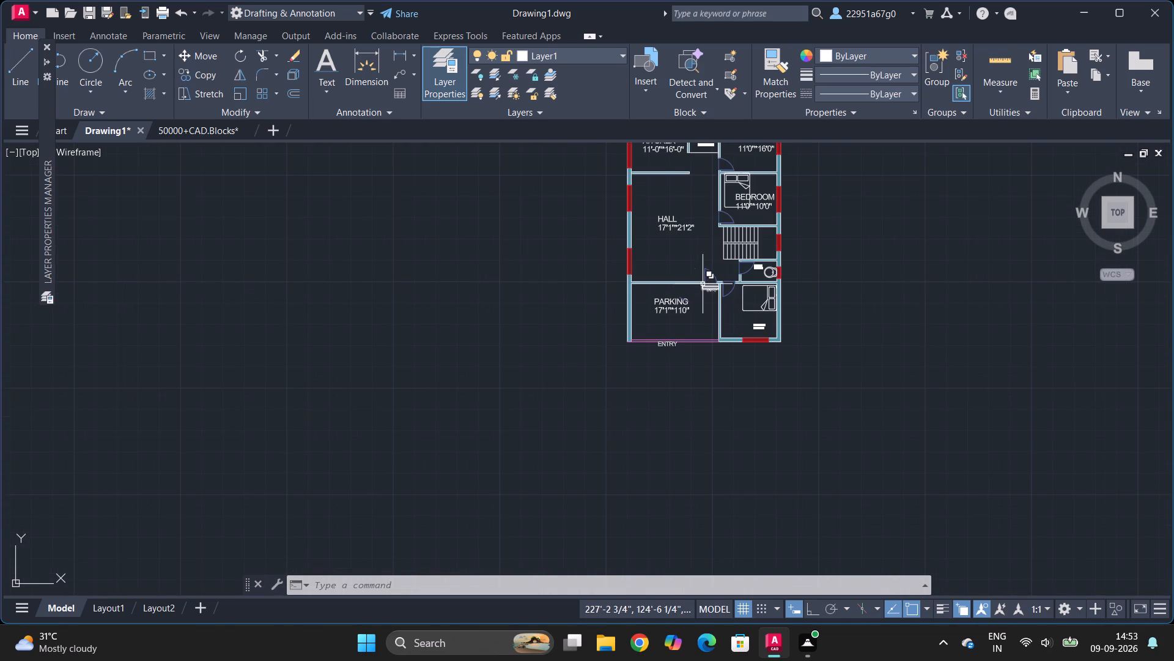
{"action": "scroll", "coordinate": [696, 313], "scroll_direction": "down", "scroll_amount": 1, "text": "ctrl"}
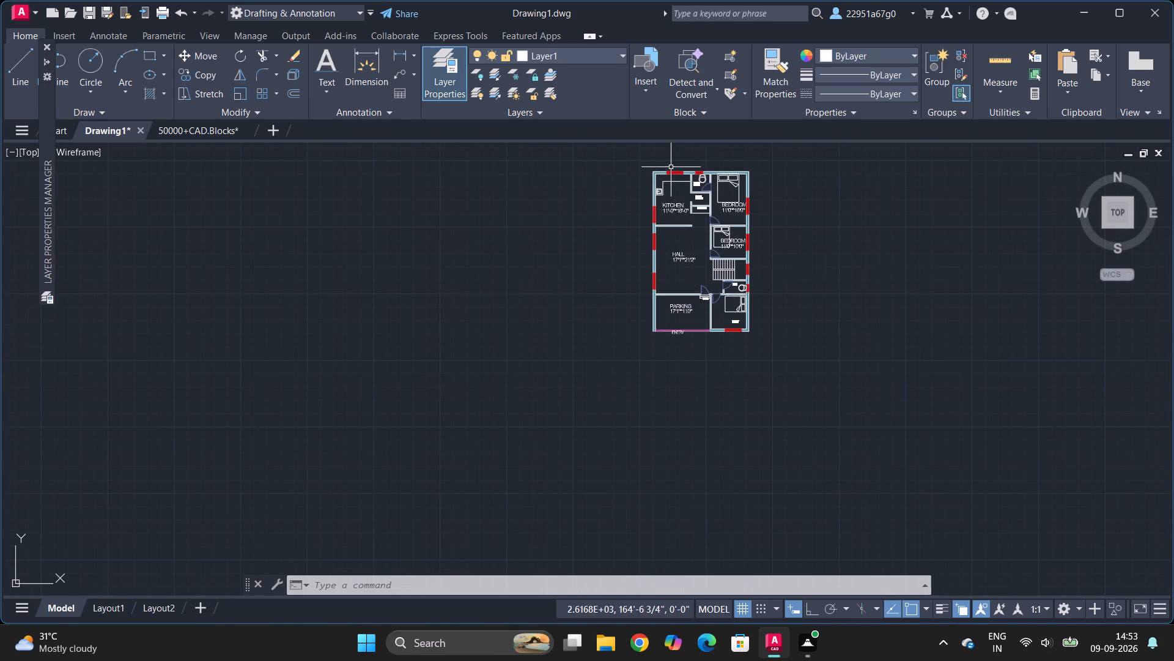
In the 50000+CAD.Blocks drawing, find the cooktop blocks and copy the rounded one with two large burners and a small centre burner.
{"action": "scroll", "coordinate": [671, 167], "scroll_direction": "up", "scroll_amount": 4, "text": "ctrl"}
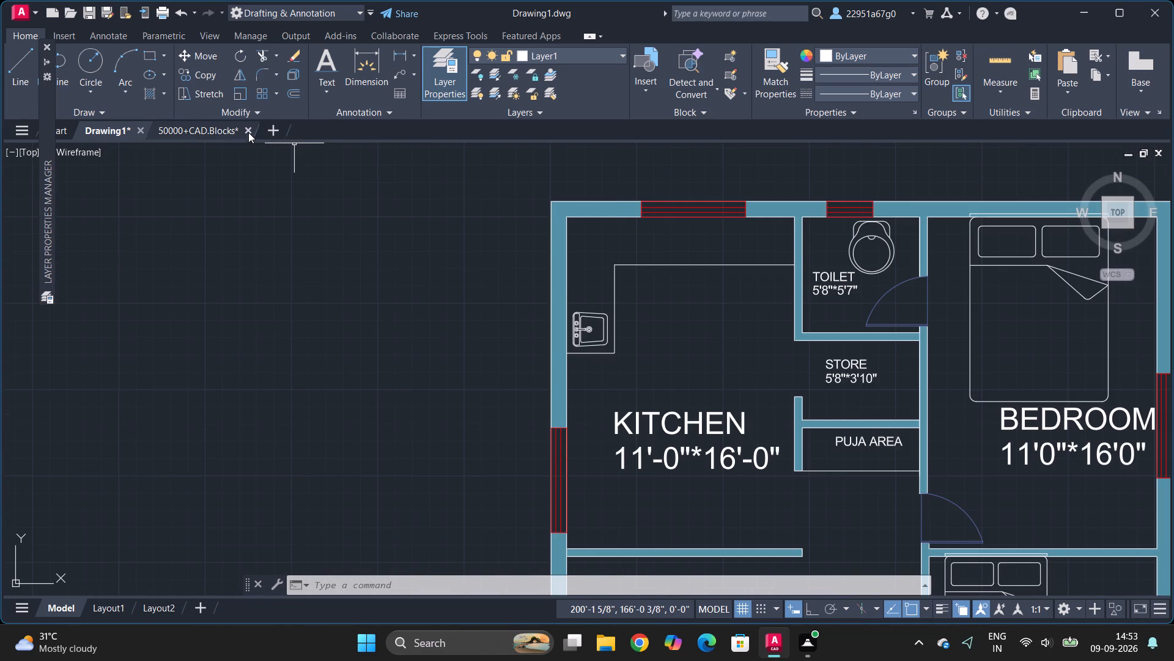
{"action": "left_click", "coordinate": [234, 130]}
{"action": "scroll", "coordinate": [606, 386], "scroll_direction": "down", "scroll_amount": 5, "text": "ctrl"}
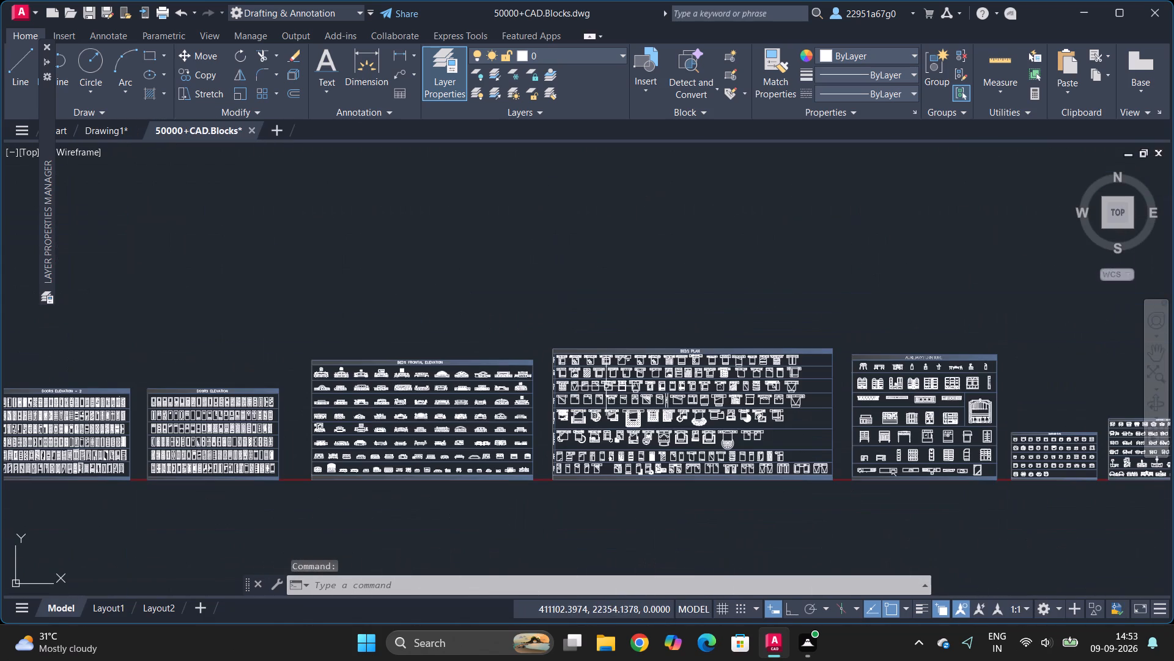
{"action": "scroll", "coordinate": [827, 379], "scroll_direction": "down", "scroll_amount": 3, "text": "ctrl"}
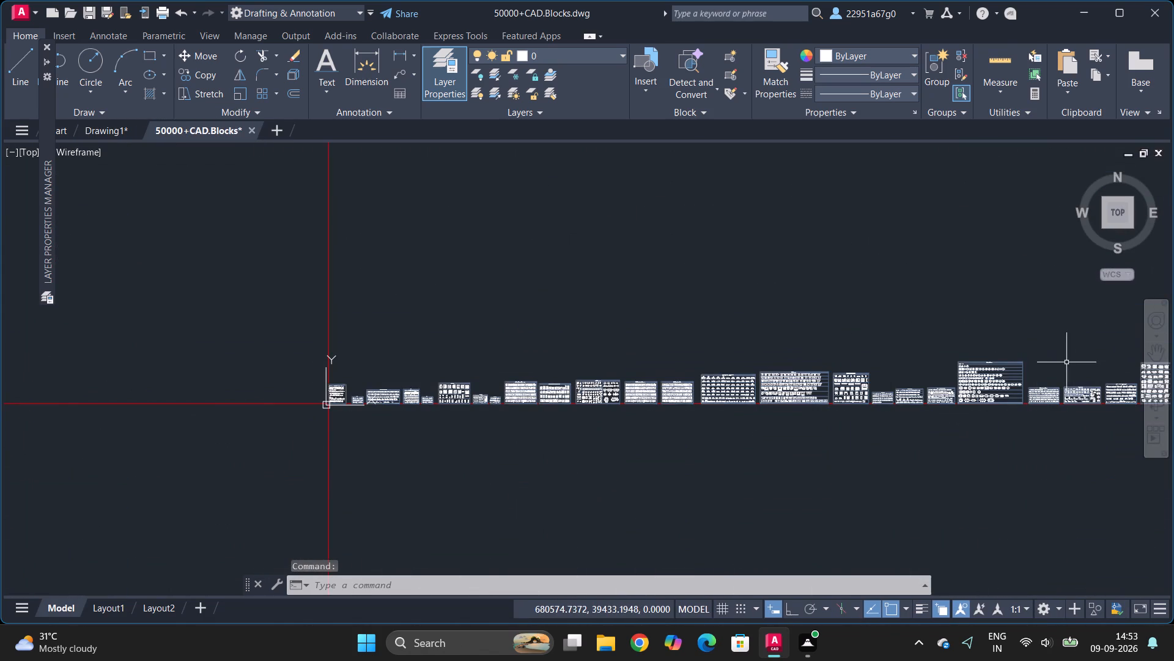
{"action": "scroll", "coordinate": [1066, 362], "scroll_direction": "up", "scroll_amount": 7, "text": "ctrl"}
{"action": "scroll", "coordinate": [874, 327], "scroll_direction": "down", "scroll_amount": 3, "text": "ctrl"}
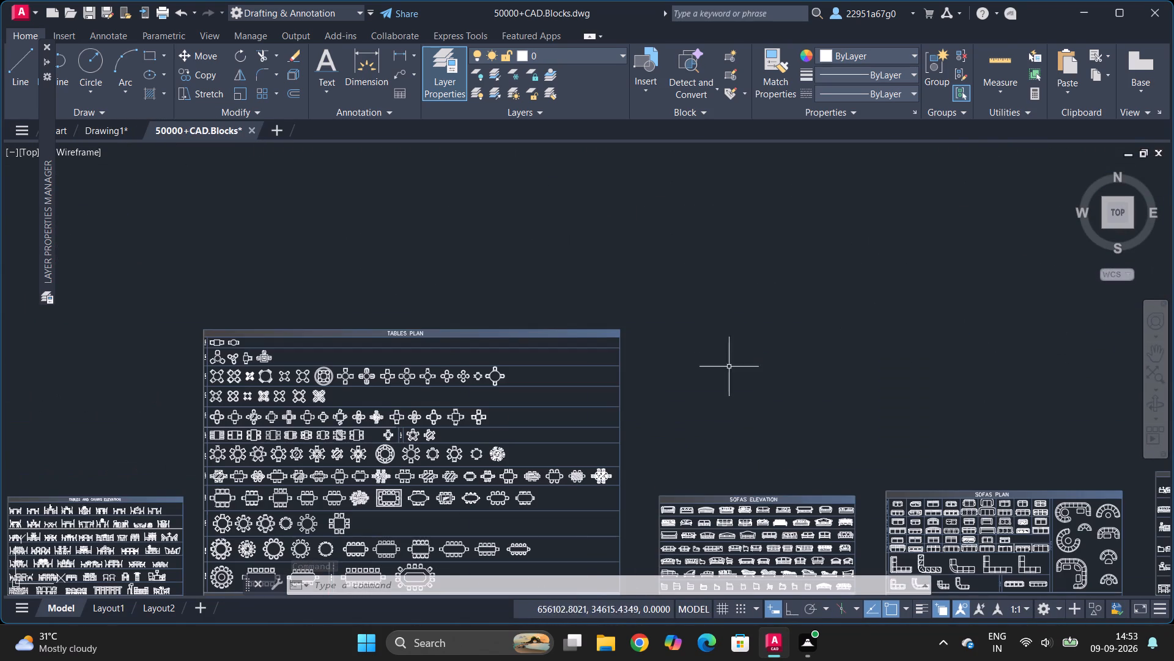
{"action": "scroll", "coordinate": [625, 381], "scroll_direction": "down", "scroll_amount": 2, "text": "ctrl"}
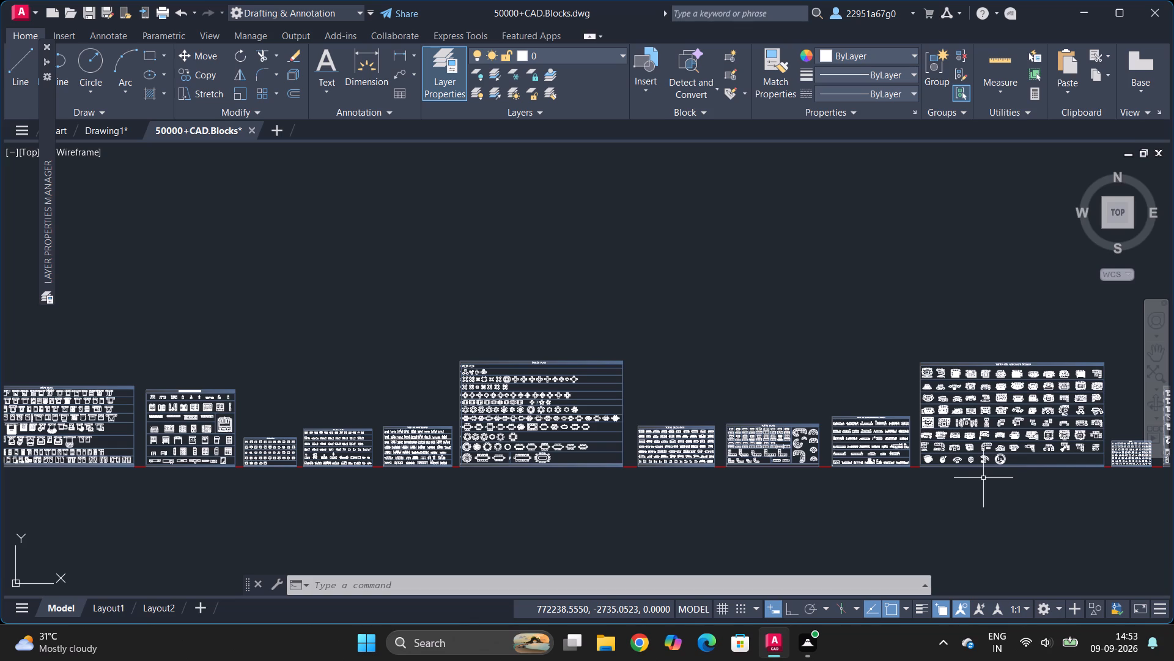
{"action": "scroll", "coordinate": [983, 478], "scroll_direction": "down", "scroll_amount": 5, "text": "ctrl"}
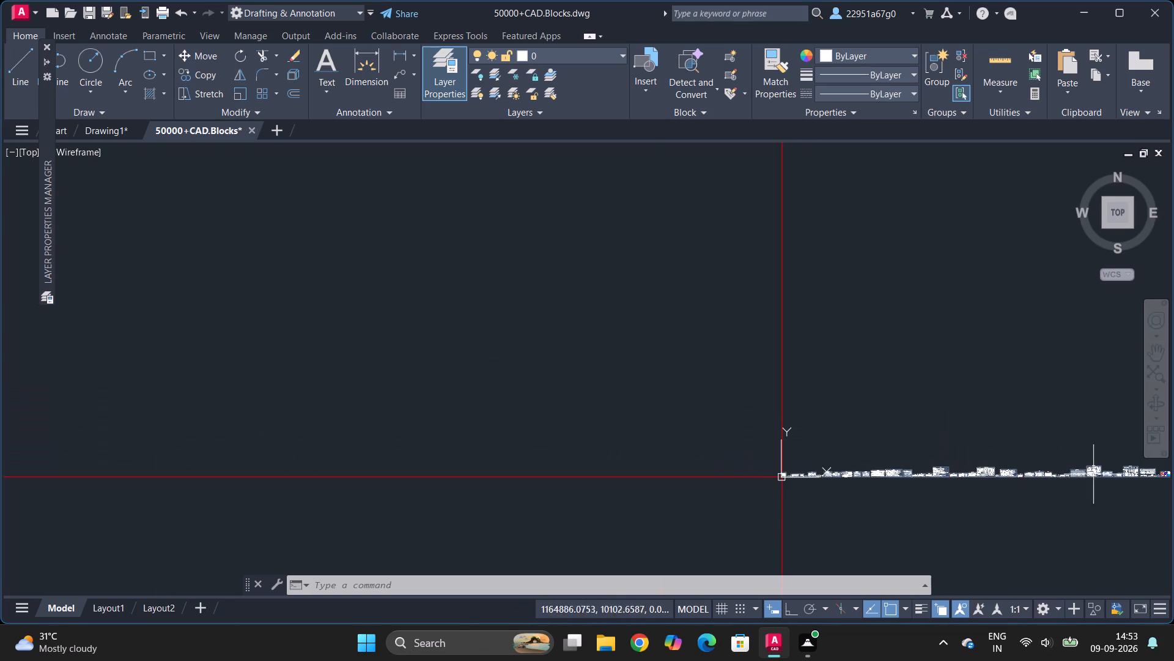
{"action": "scroll", "coordinate": [1095, 474], "scroll_direction": "up", "scroll_amount": 7, "text": "ctrl"}
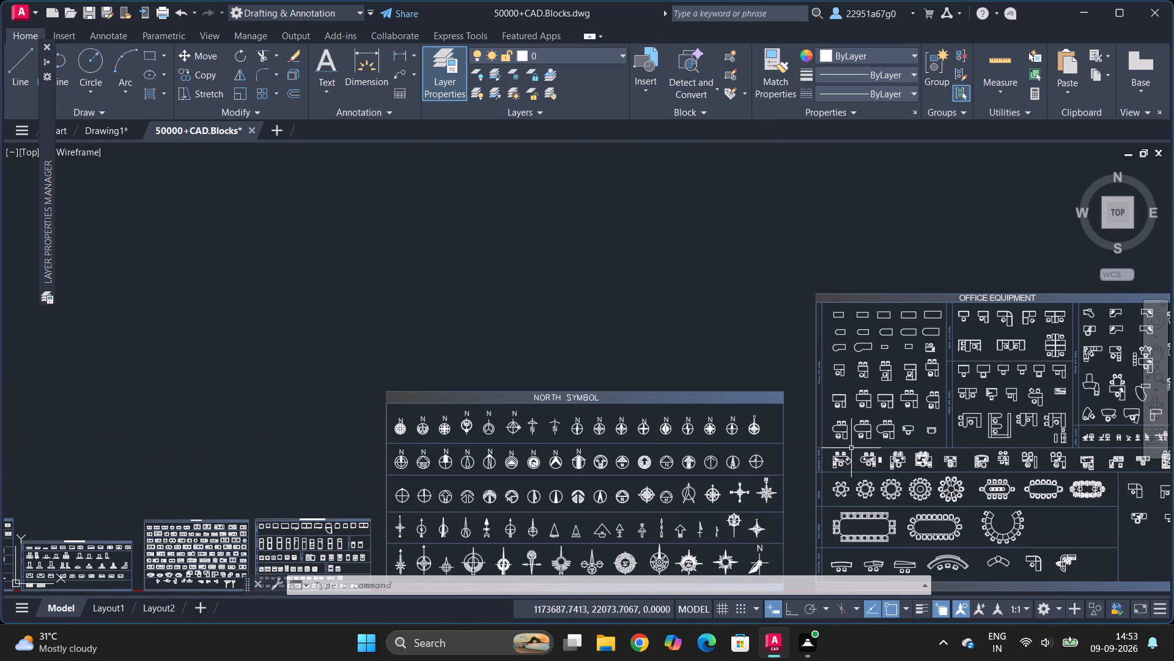
{"action": "scroll", "coordinate": [847, 445], "scroll_direction": "down", "scroll_amount": 4, "text": "ctrl"}
{"action": "scroll", "coordinate": [750, 473], "scroll_direction": "up", "scroll_amount": 6, "text": "ctrl"}
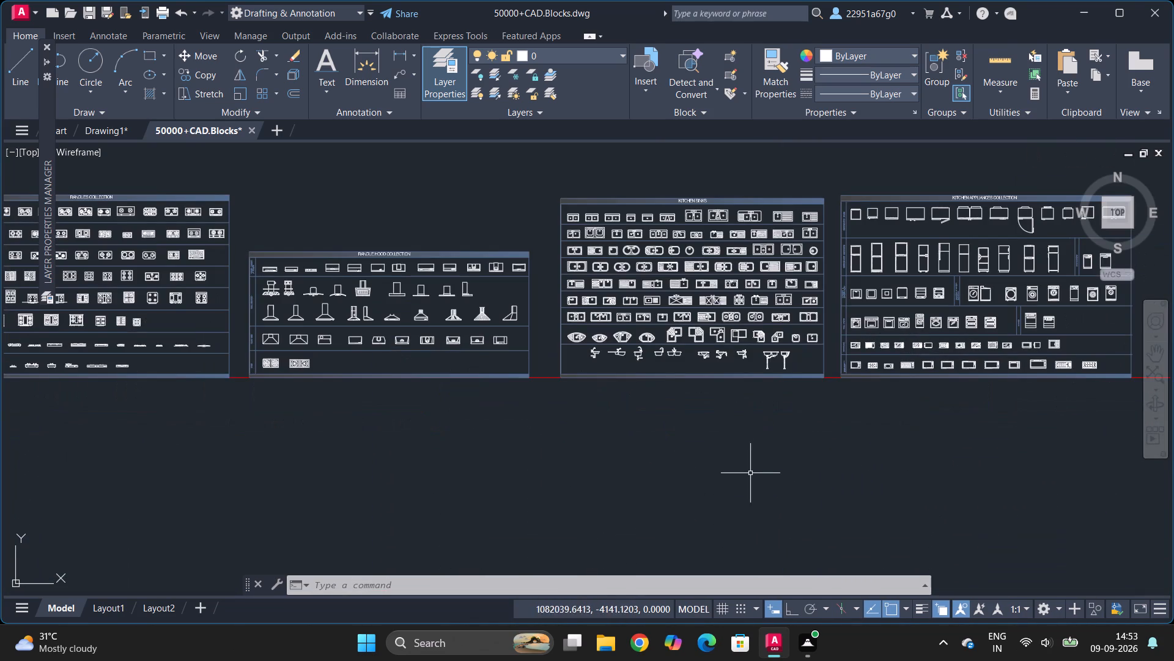
{"action": "scroll", "coordinate": [645, 201], "scroll_direction": "up", "scroll_amount": 3, "text": "ctrl"}
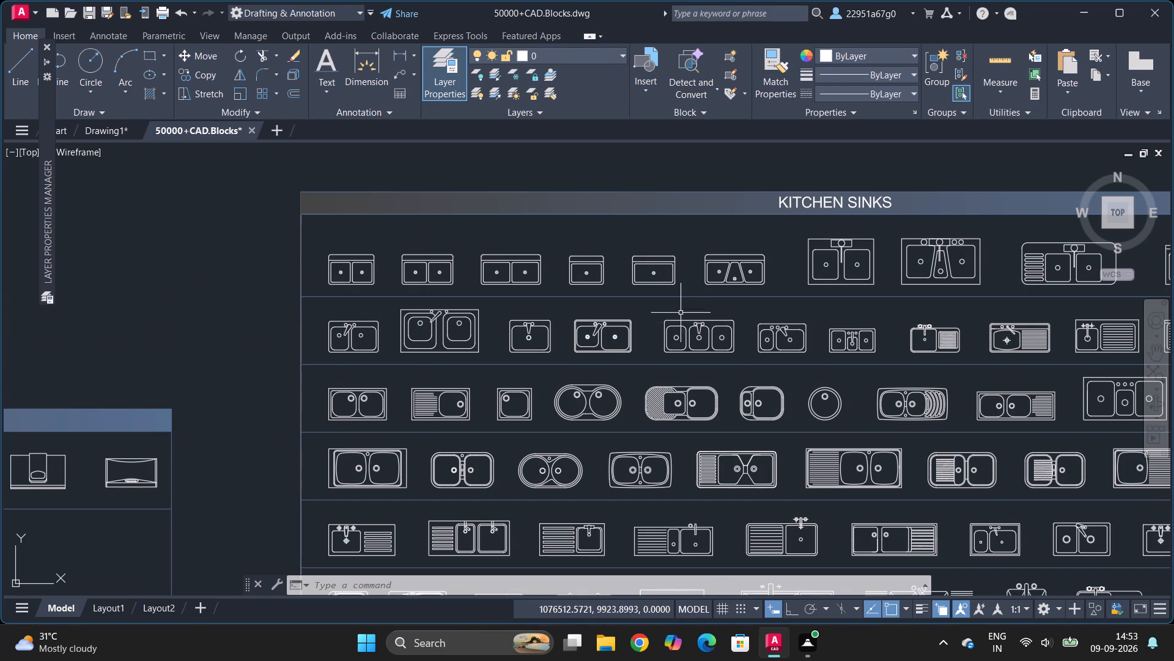
{"action": "scroll", "coordinate": [679, 327], "scroll_direction": "down", "scroll_amount": 4, "text": "ctrl"}
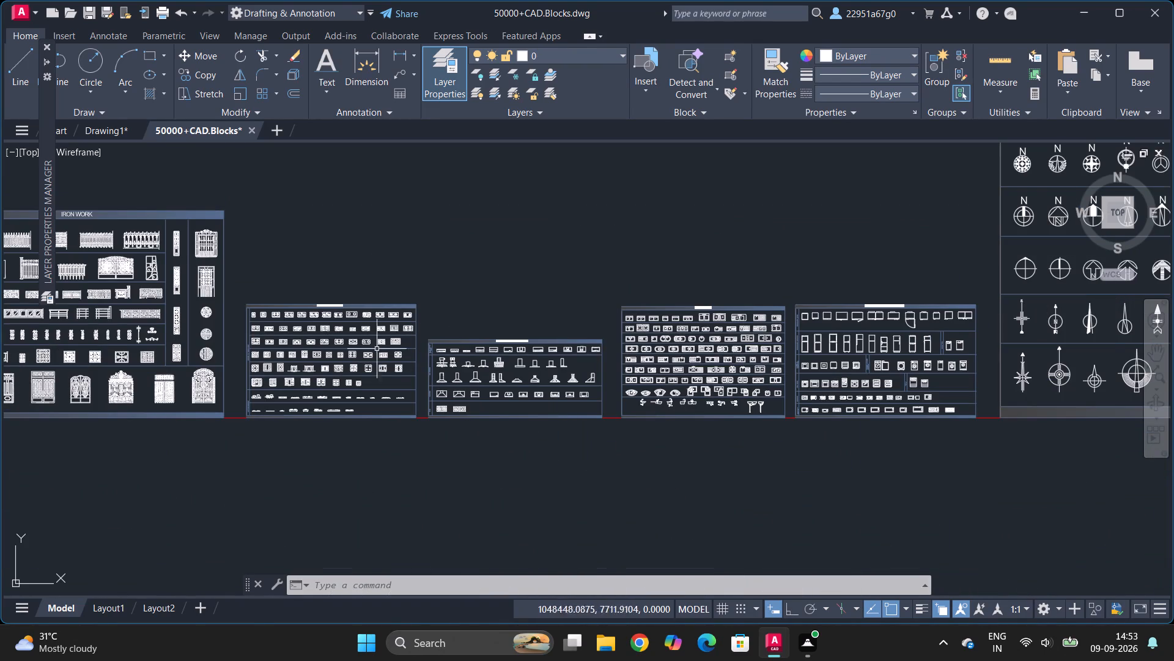
{"action": "scroll", "coordinate": [351, 343], "scroll_direction": "up", "scroll_amount": 4, "text": "ctrl"}
{"action": "scroll", "coordinate": [351, 343], "scroll_direction": "down", "scroll_amount": 2, "text": "ctrl"}
{"action": "scroll", "coordinate": [260, 365], "scroll_direction": "up", "scroll_amount": 3, "text": "ctrl"}
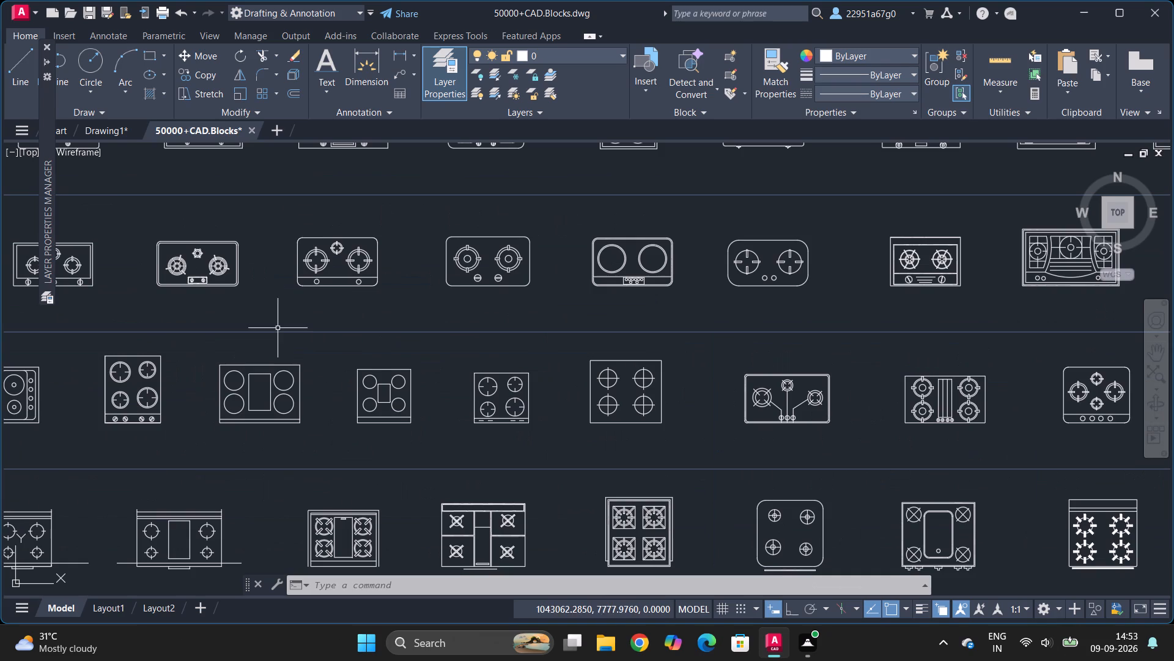
{"action": "left_click", "coordinate": [308, 239]}
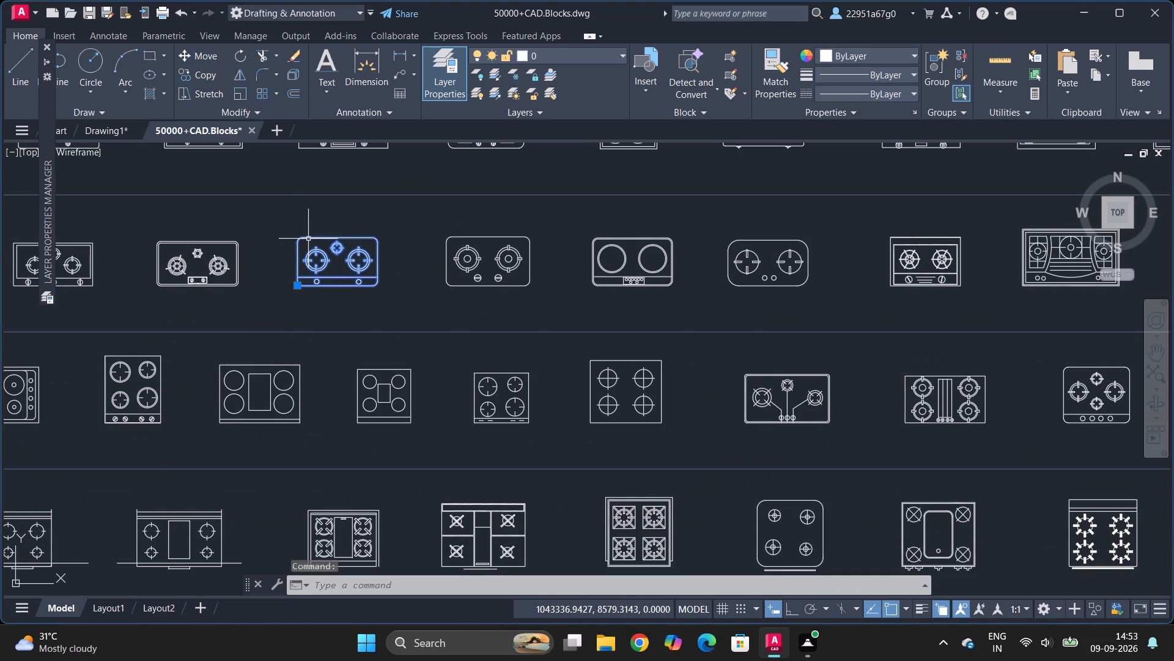
{"action": "key", "text": "ctrl+c"}
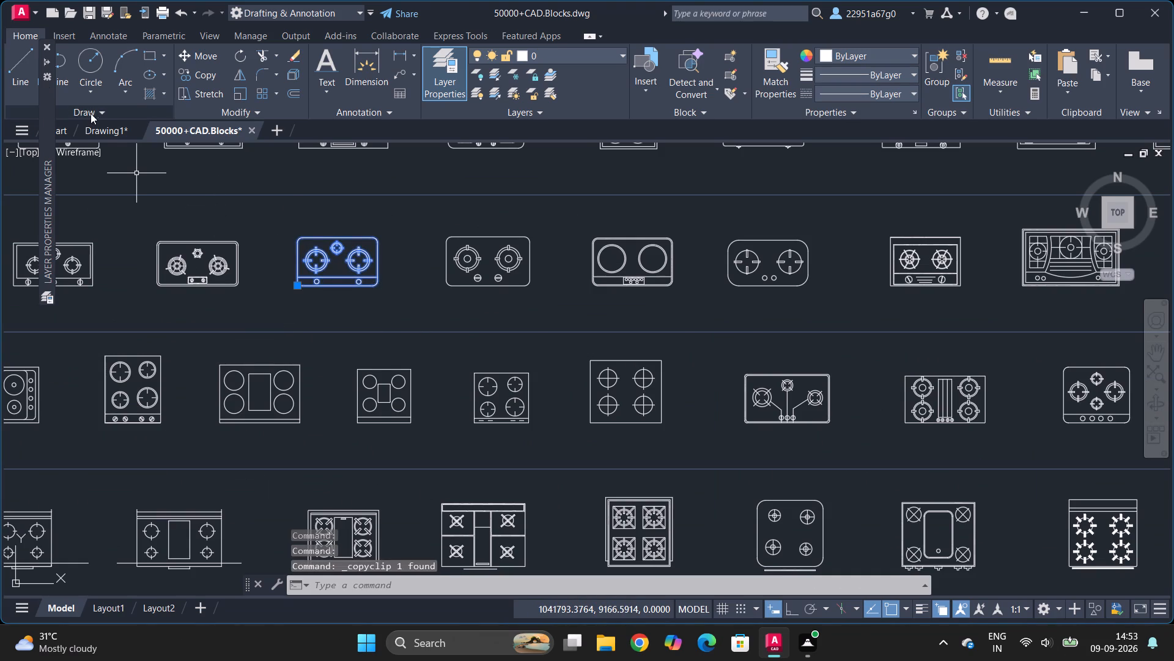
Paste the copied cooktop block into Drawing1, in the empty space outside the kitchen's outer wall.
{"action": "left_click", "coordinate": [111, 133]}
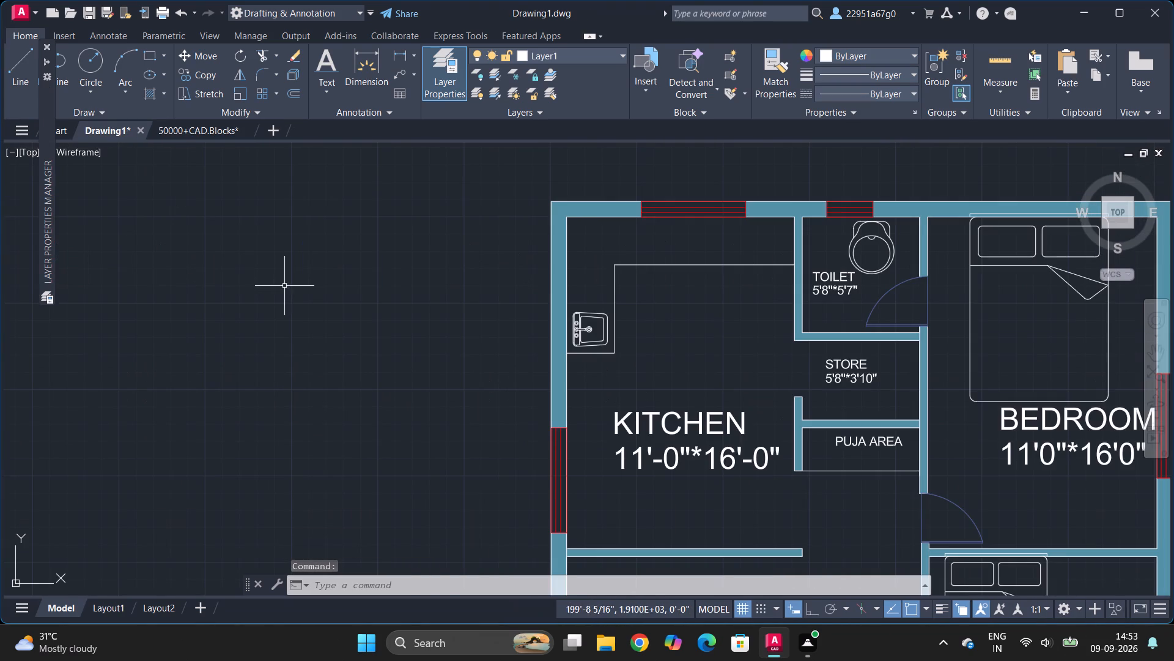
{"action": "left_click", "coordinate": [284, 286]}
{"action": "key", "text": "ctrl+v"}
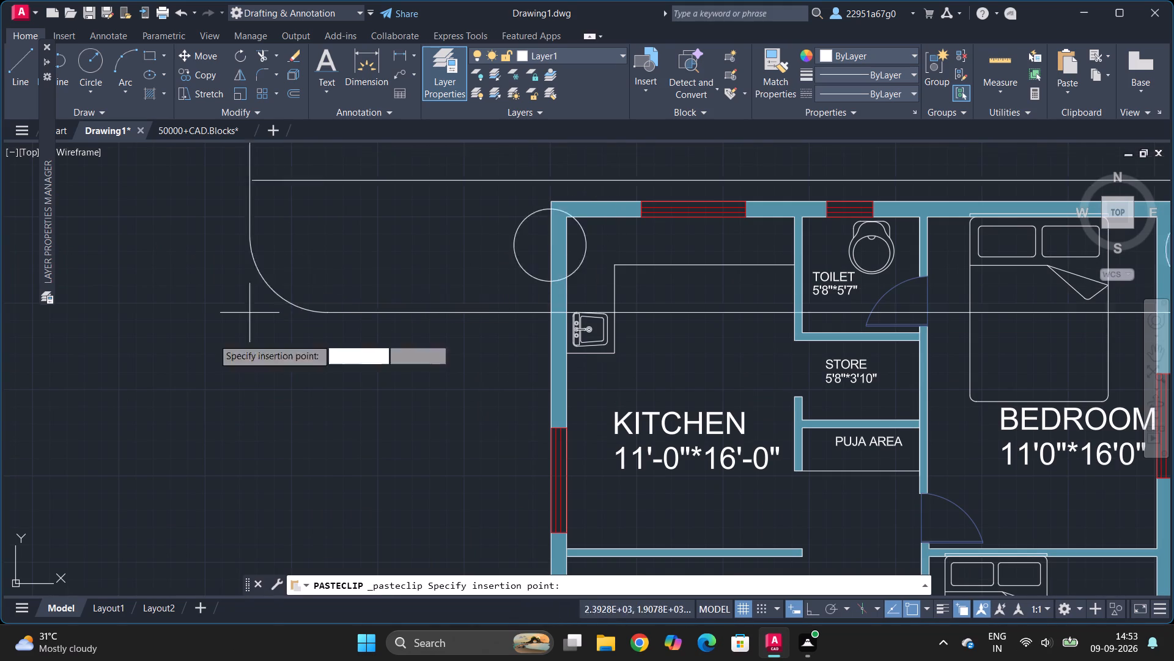
{"action": "left_click", "coordinate": [94, 414]}
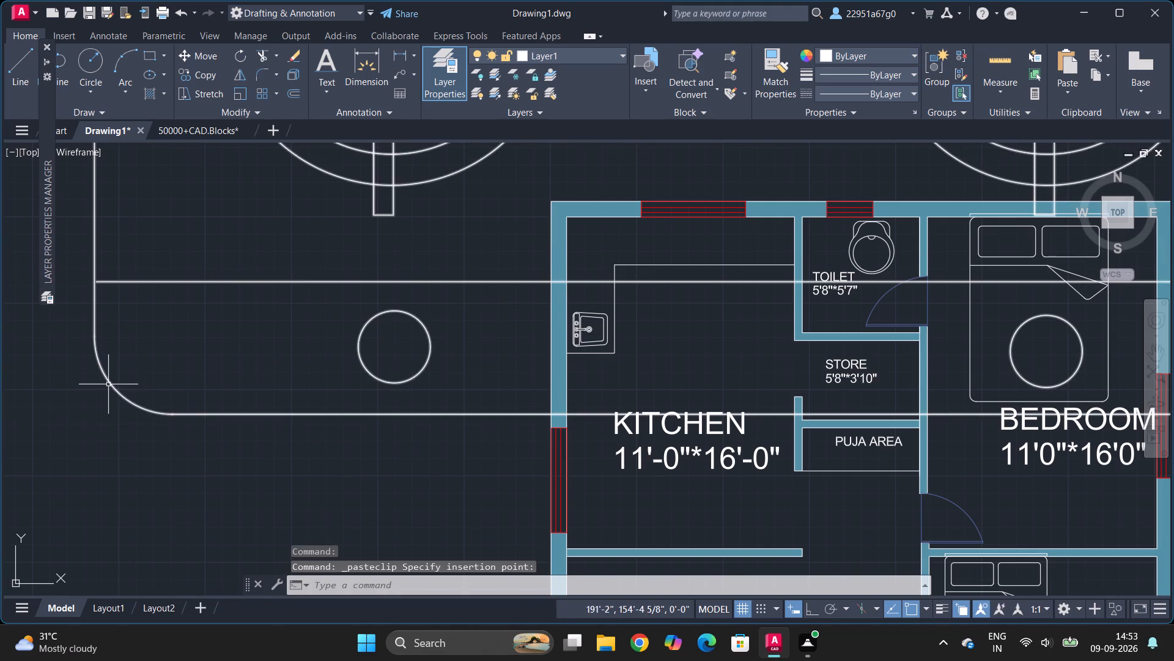
Scale the oversized pasted cooktop down freehand until it fits within the kitchen counter's depth.
{"action": "left_click", "coordinate": [109, 384]}
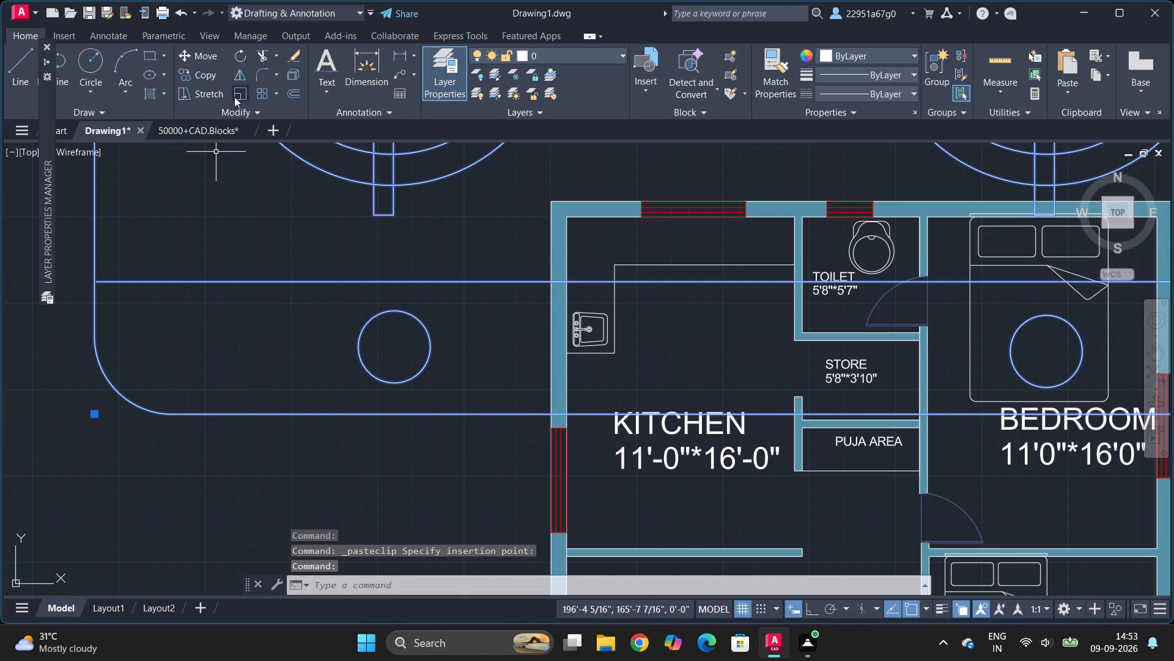
{"action": "left_click", "coordinate": [235, 96]}
{"action": "left_click", "coordinate": [103, 376]}
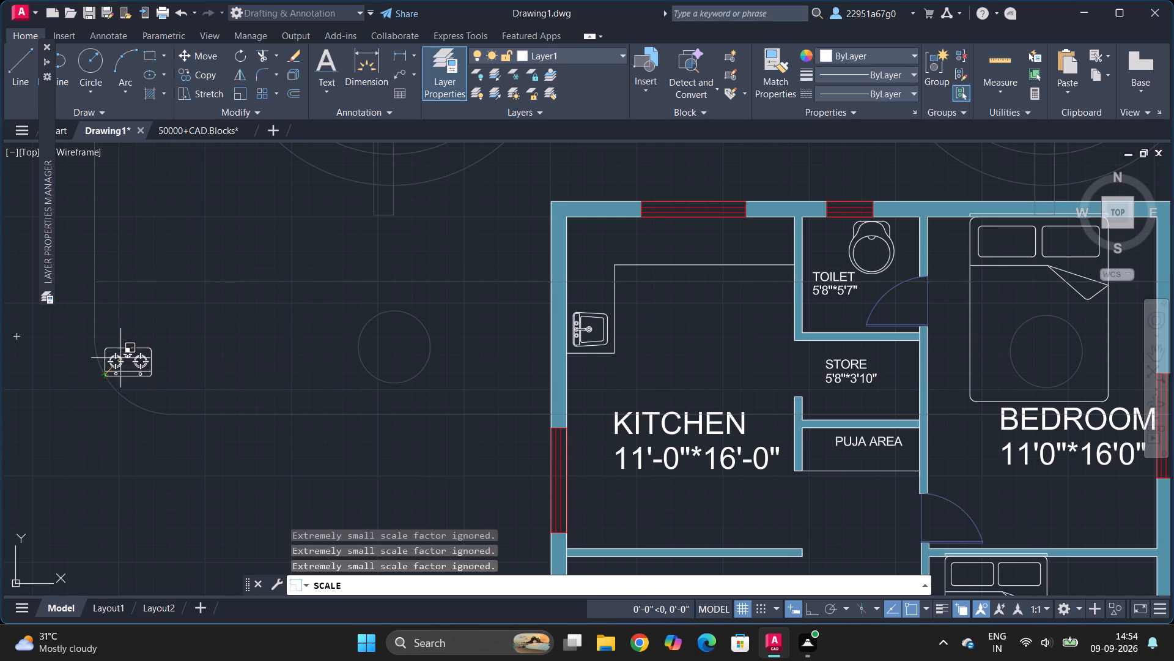
{"action": "left_click", "coordinate": [120, 358]}
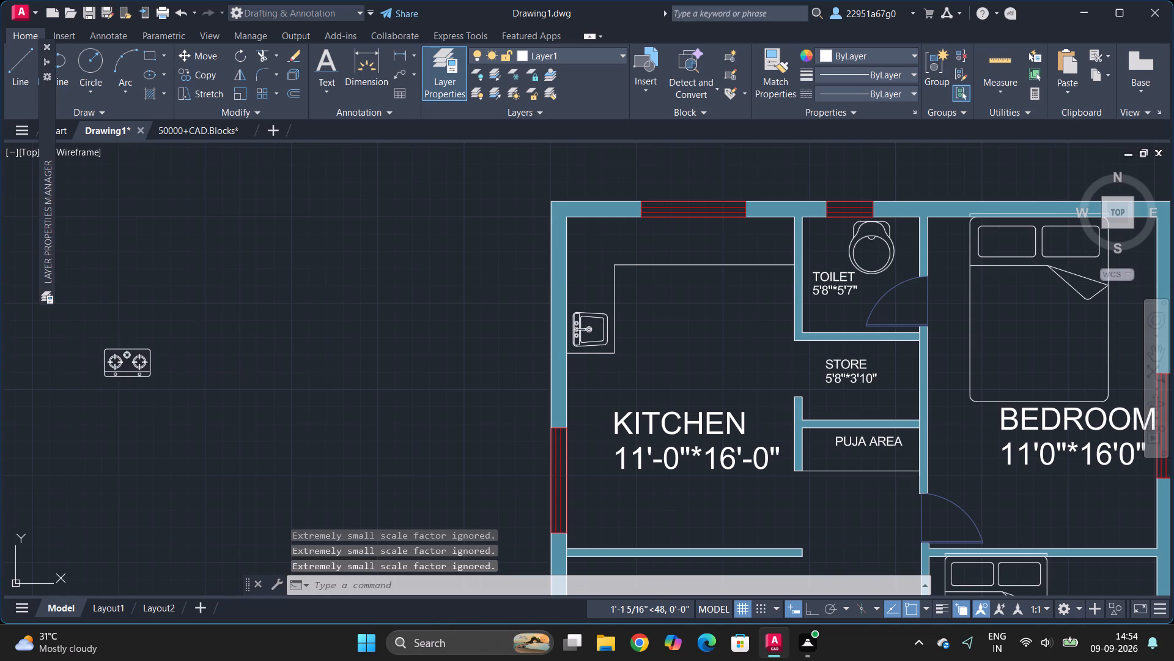
Copy the scaled cooktop onto the kitchen counter just below the top wall's window.
{"action": "left_click", "coordinate": [92, 340]}
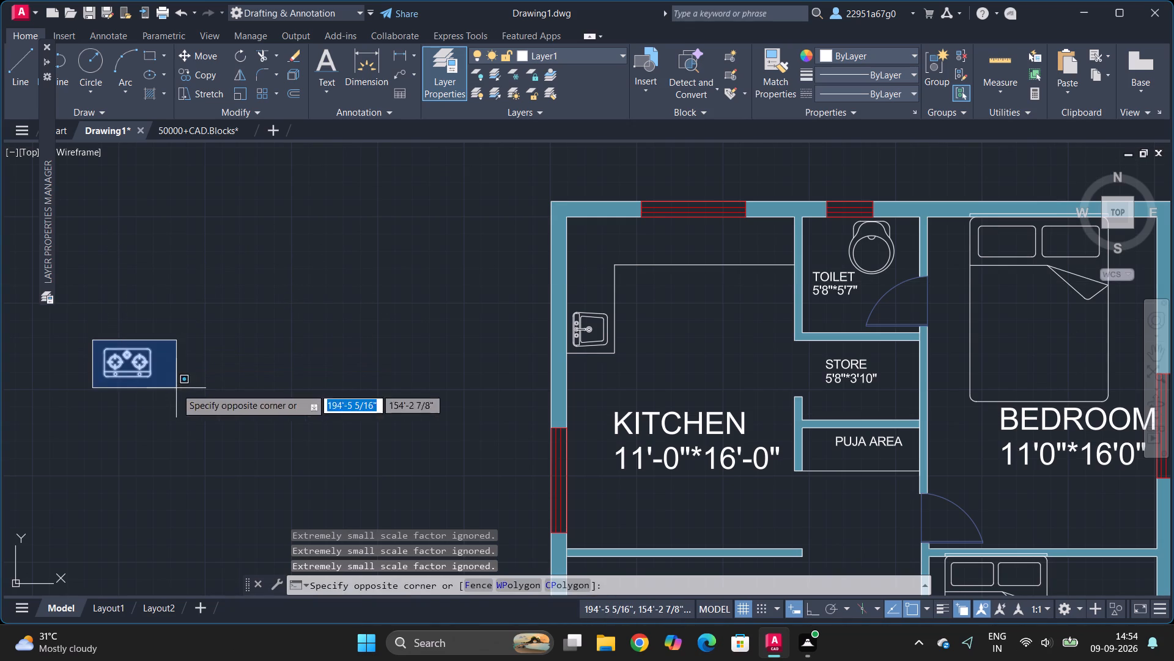
{"action": "left_click", "coordinate": [176, 388]}
{"action": "type", "text": "CO"}
{"action": "key", "text": "Return"}
{"action": "left_click", "coordinate": [123, 371]}
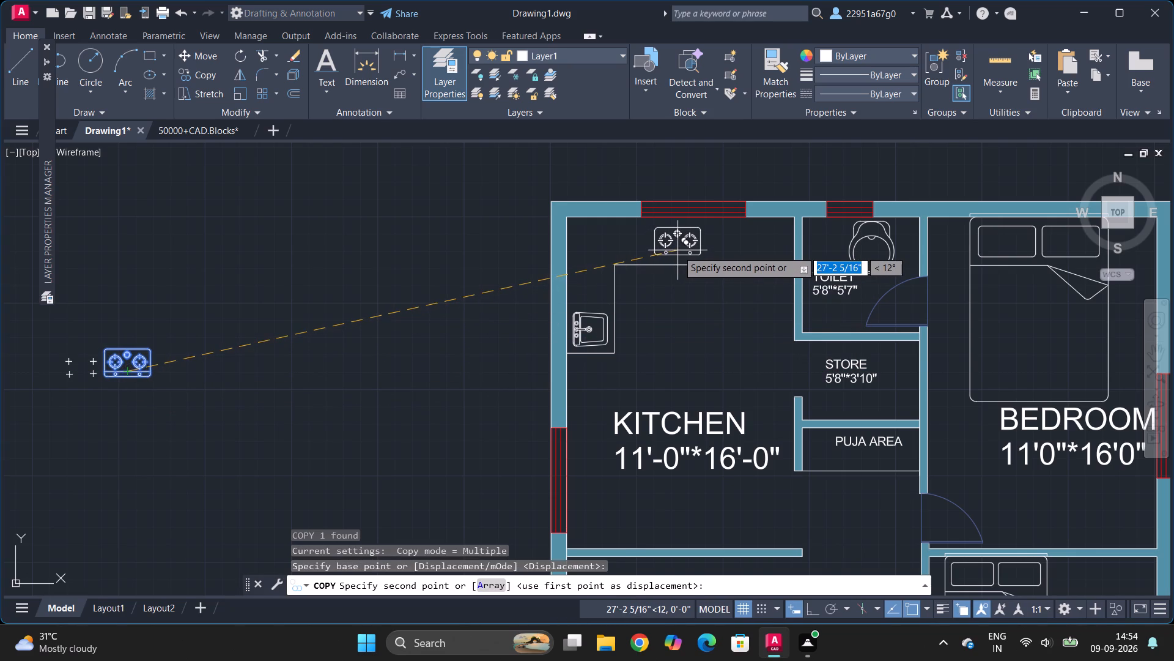
{"action": "left_click", "coordinate": [682, 249]}
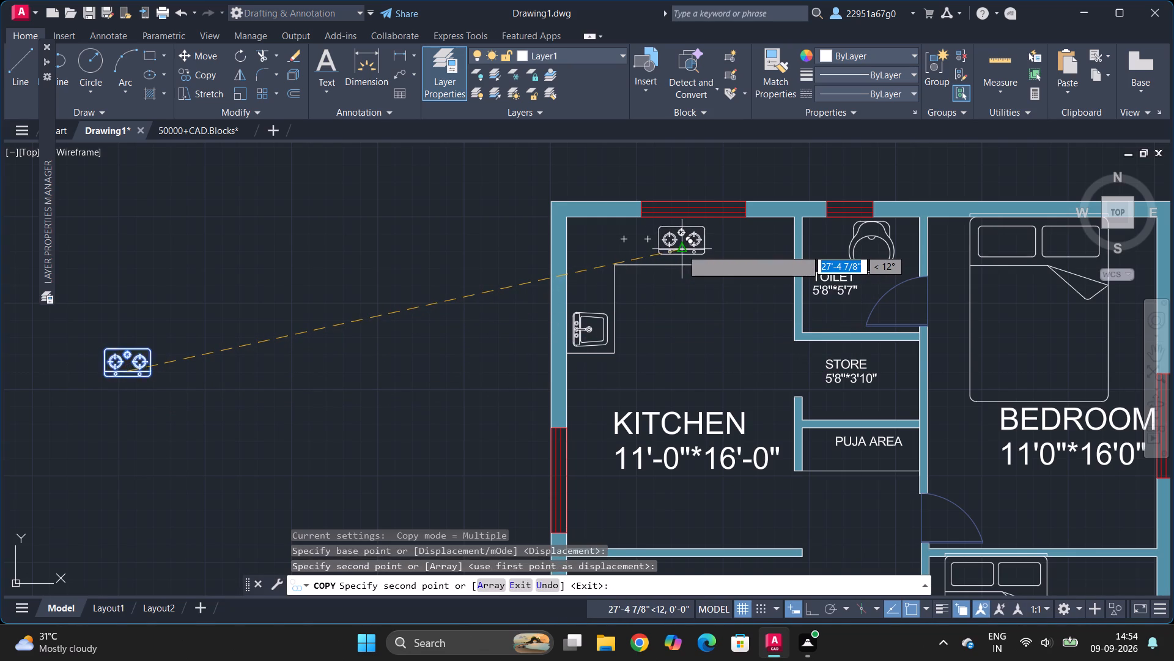
{"action": "key", "text": "Escape"}
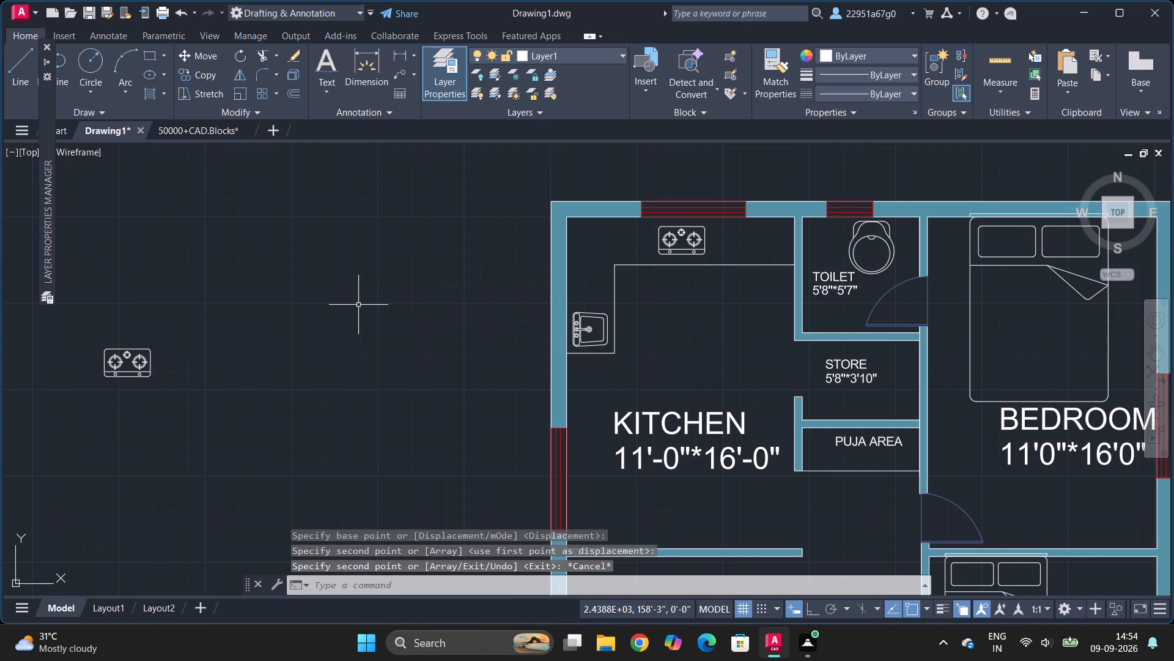
Delete the original cooktop left outside the plan.
{"action": "left_click", "coordinate": [72, 326]}
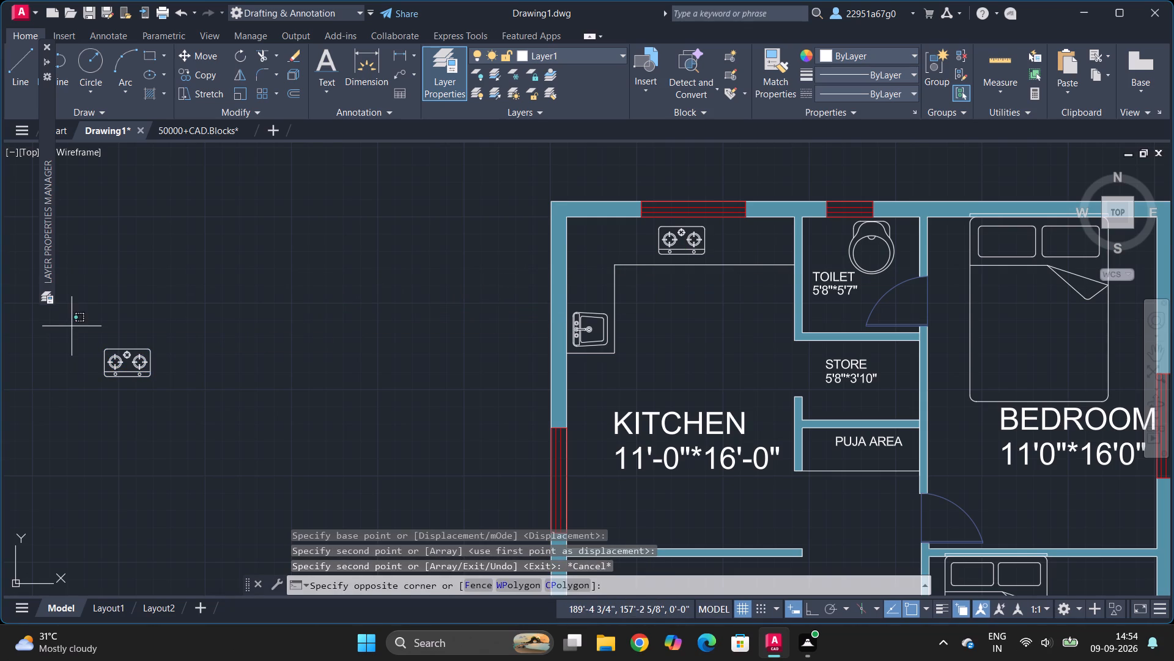
{"action": "left_click", "coordinate": [244, 435]}
{"action": "key", "text": "Delete"}
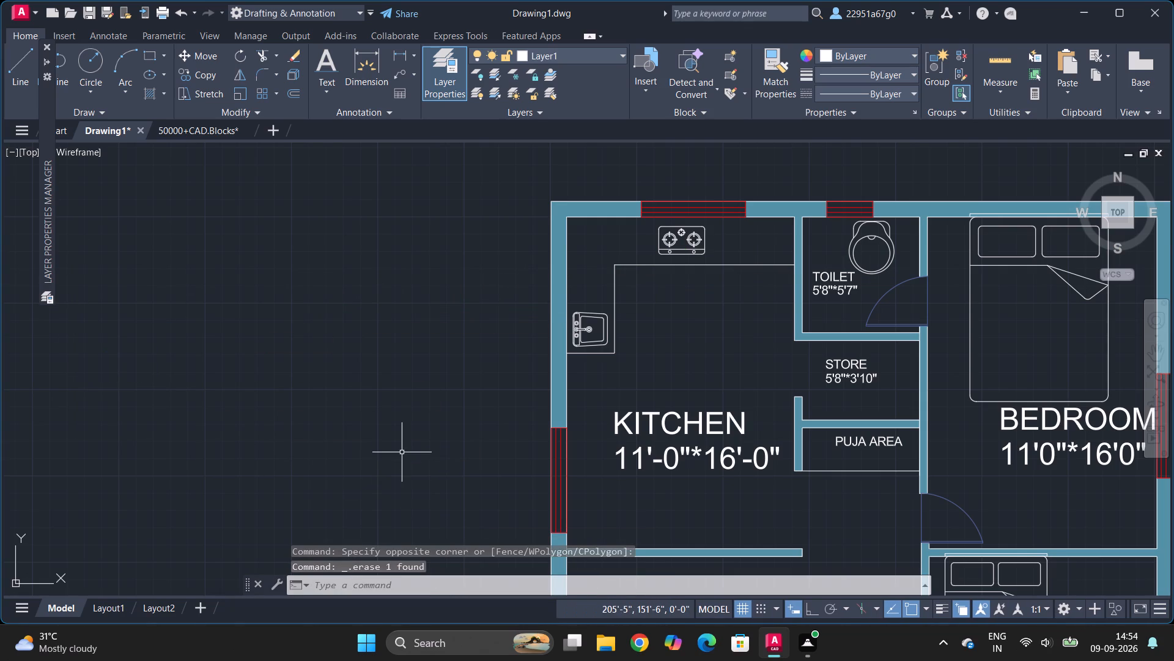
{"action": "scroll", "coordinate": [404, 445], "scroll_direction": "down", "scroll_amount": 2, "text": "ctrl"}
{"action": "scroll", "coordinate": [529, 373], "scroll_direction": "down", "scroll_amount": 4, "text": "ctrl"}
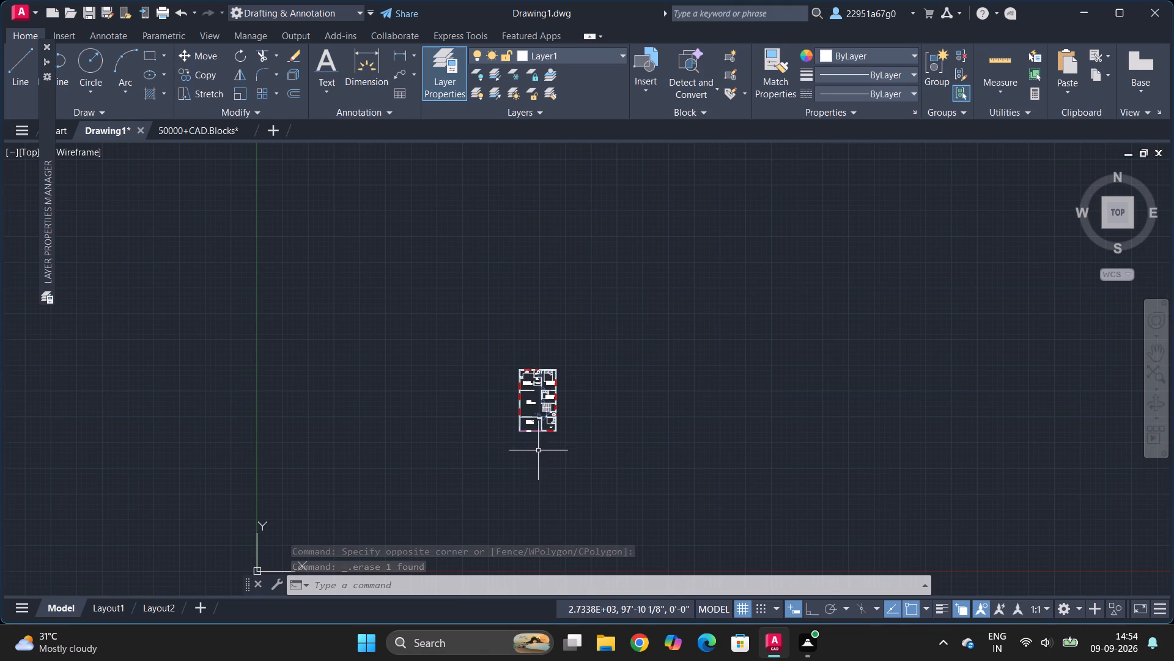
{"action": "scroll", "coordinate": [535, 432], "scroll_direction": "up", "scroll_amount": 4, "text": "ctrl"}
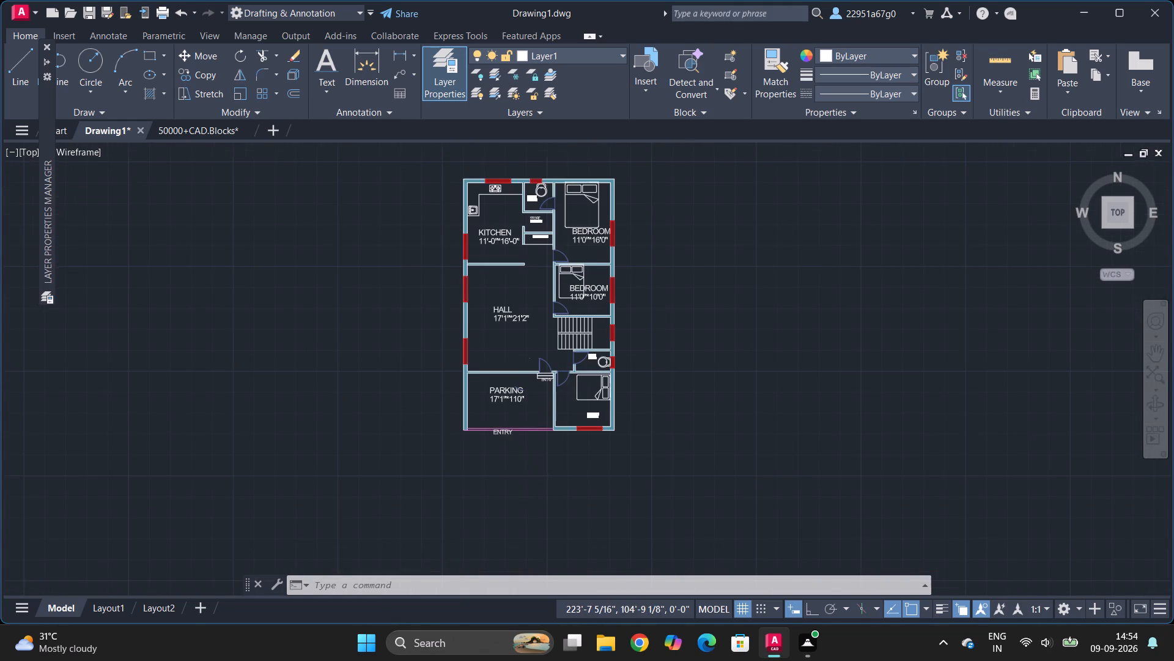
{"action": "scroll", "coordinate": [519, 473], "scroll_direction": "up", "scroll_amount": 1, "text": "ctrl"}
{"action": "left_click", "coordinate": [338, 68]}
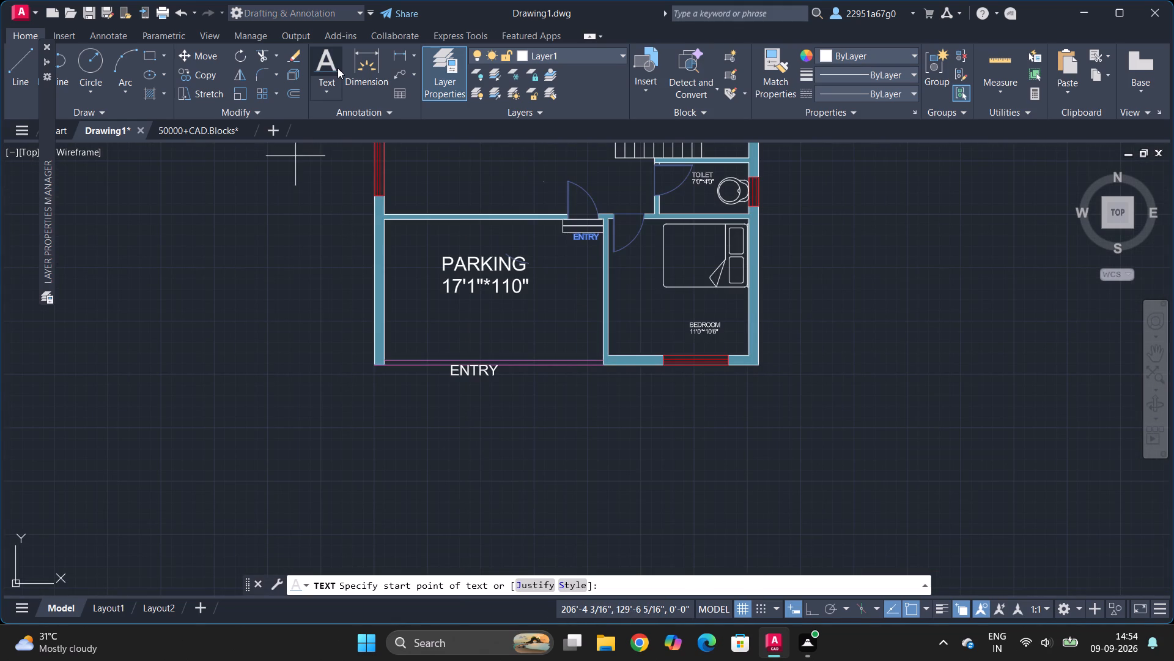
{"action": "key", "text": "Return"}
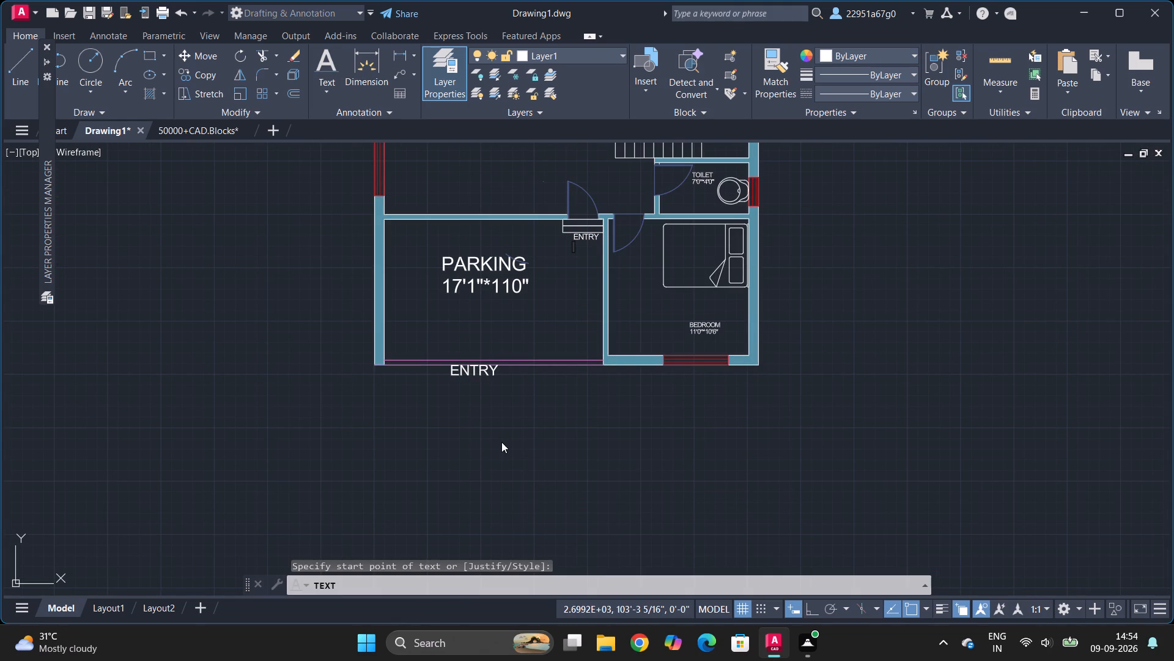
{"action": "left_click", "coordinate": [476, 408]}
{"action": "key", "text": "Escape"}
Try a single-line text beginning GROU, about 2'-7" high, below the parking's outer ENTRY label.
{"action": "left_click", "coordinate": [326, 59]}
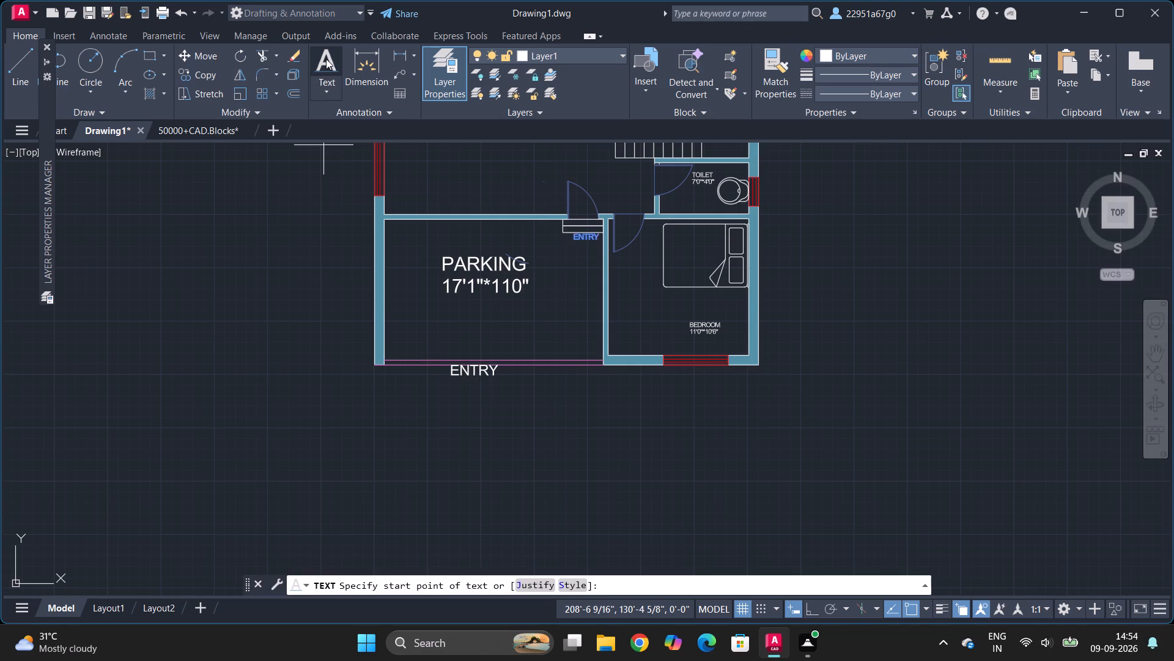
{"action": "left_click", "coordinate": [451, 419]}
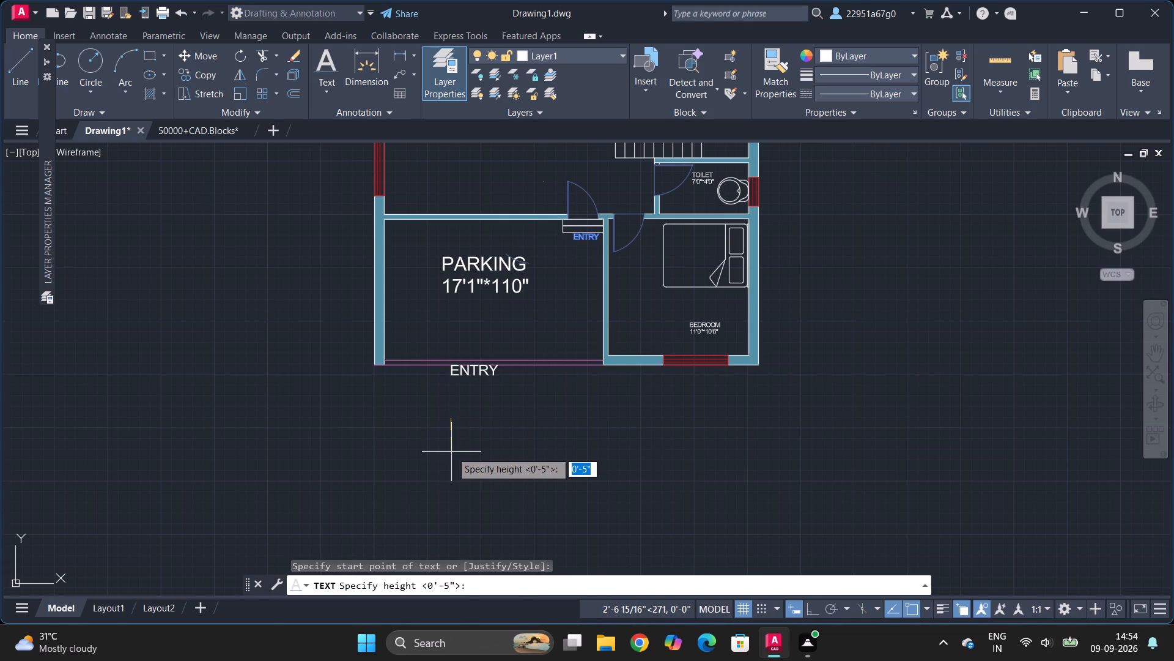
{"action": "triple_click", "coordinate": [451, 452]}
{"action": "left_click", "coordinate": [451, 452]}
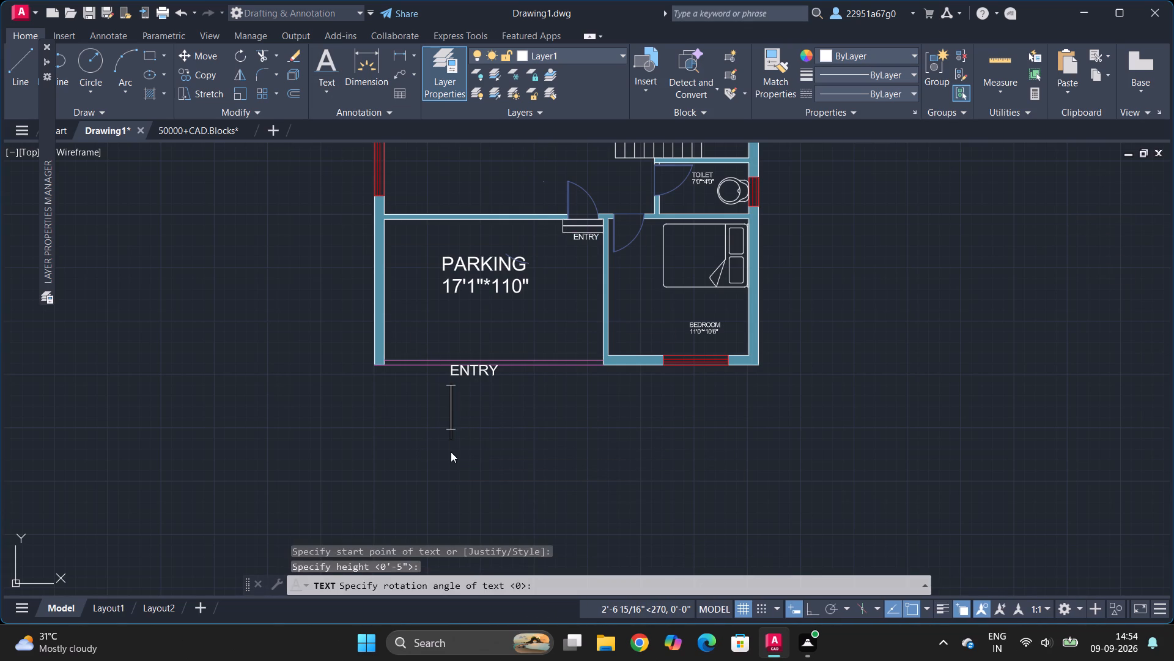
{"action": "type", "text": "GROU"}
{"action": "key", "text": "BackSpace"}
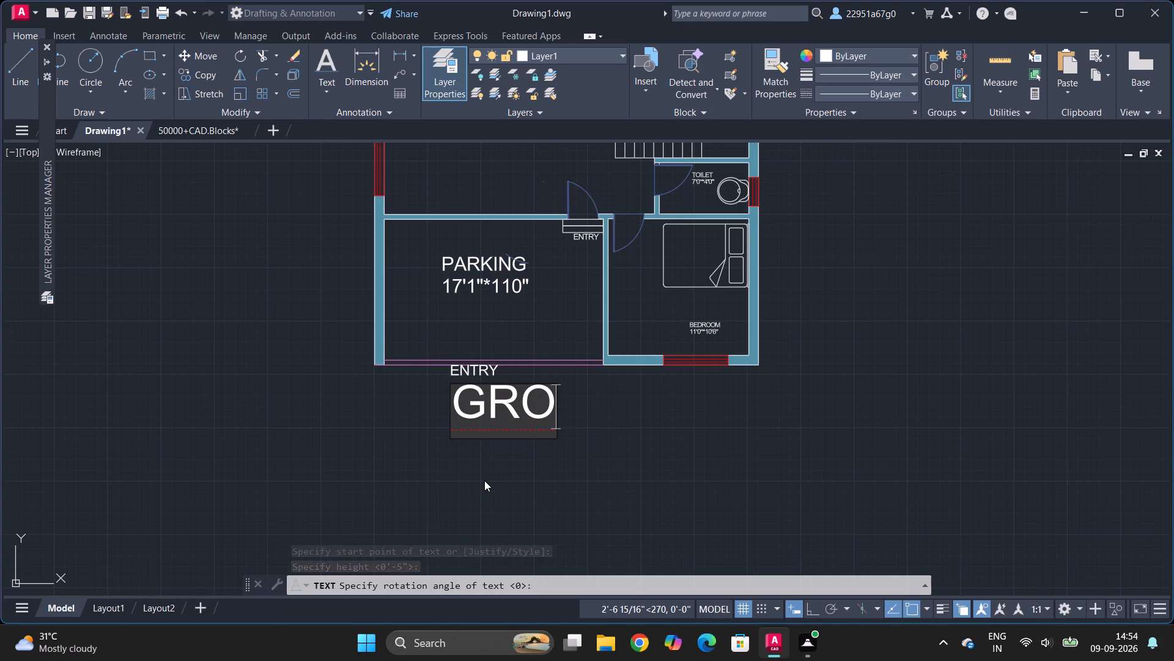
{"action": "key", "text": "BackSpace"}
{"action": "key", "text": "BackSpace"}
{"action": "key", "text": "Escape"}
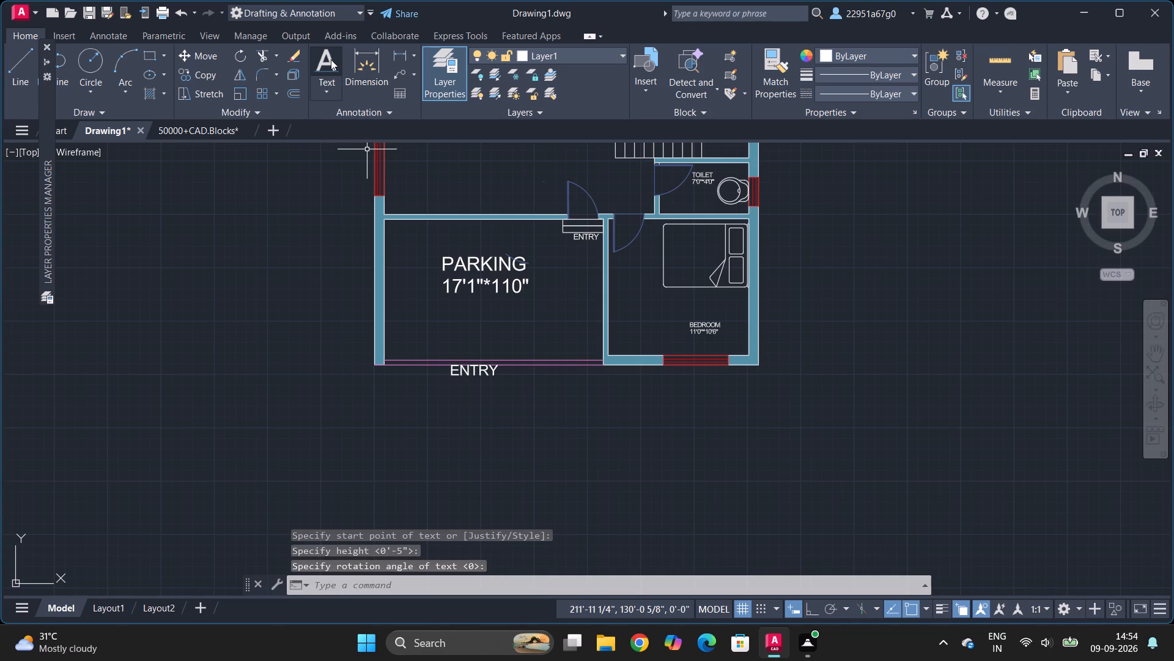
Add the single-line text title GROUNDFLOOR PLAN, about 1'-9" high, below the parking's outer ENTRY label.
{"action": "left_click", "coordinate": [331, 59]}
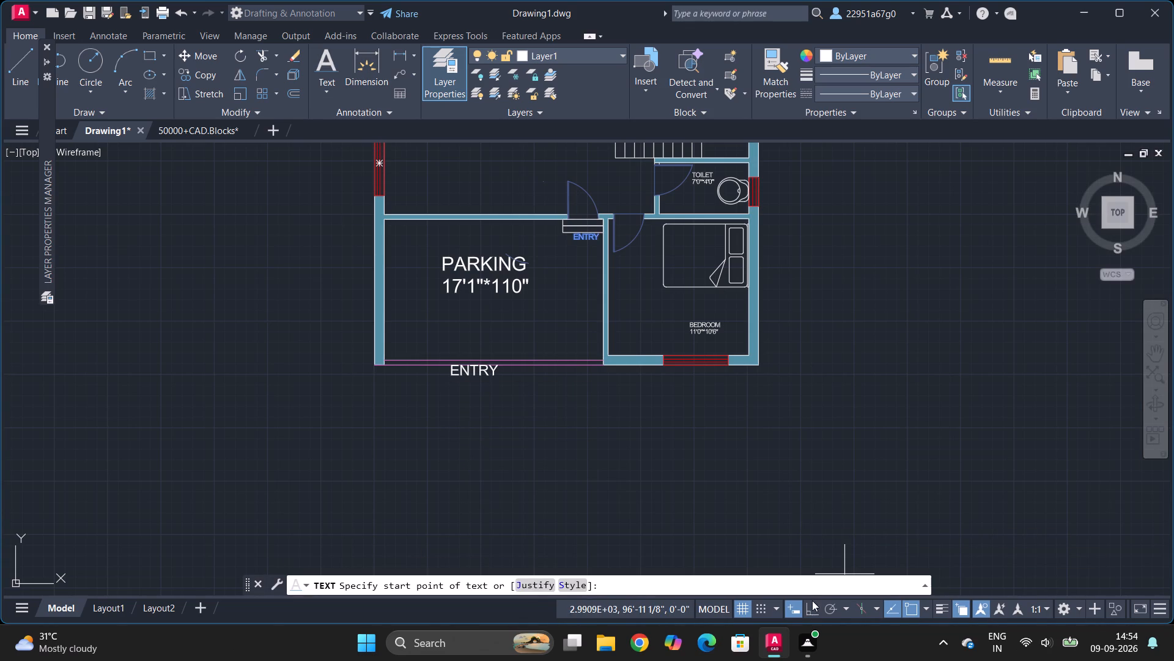
{"action": "left_click", "coordinate": [812, 600]}
{"action": "left_click_drag", "start_coordinate": [423, 407], "coordinate": [423, 430]}
{"action": "triple_click", "coordinate": [423, 430]}
{"action": "double_click", "coordinate": [423, 430]}
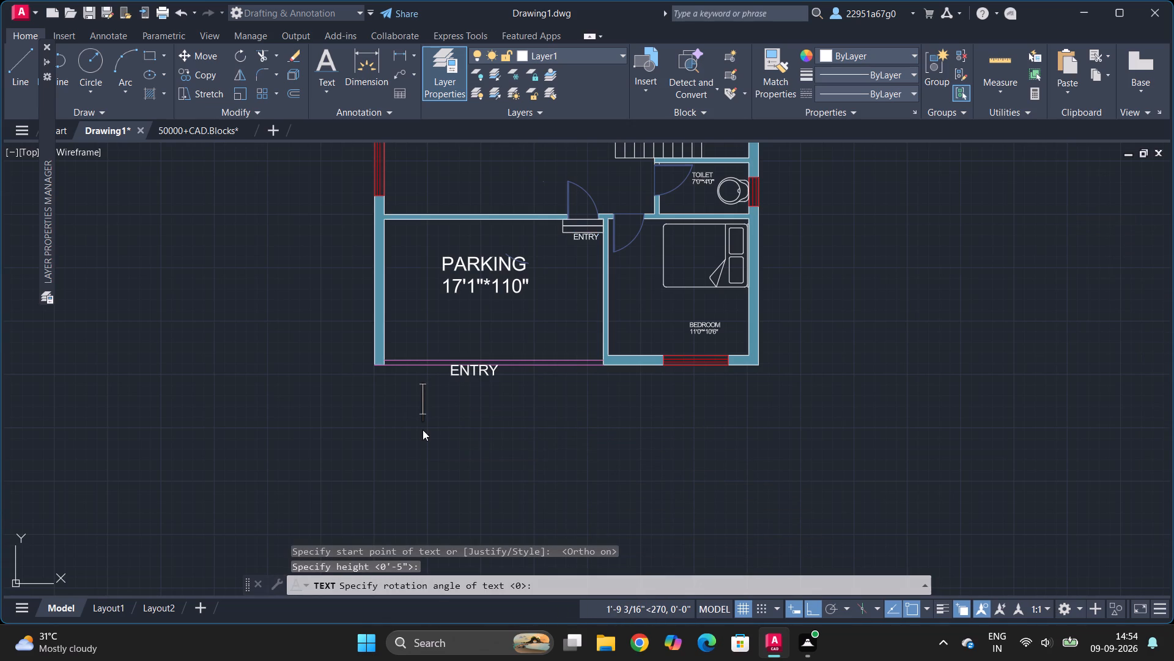
{"action": "type", "text": "GROUNDFLOOR PLAN"}
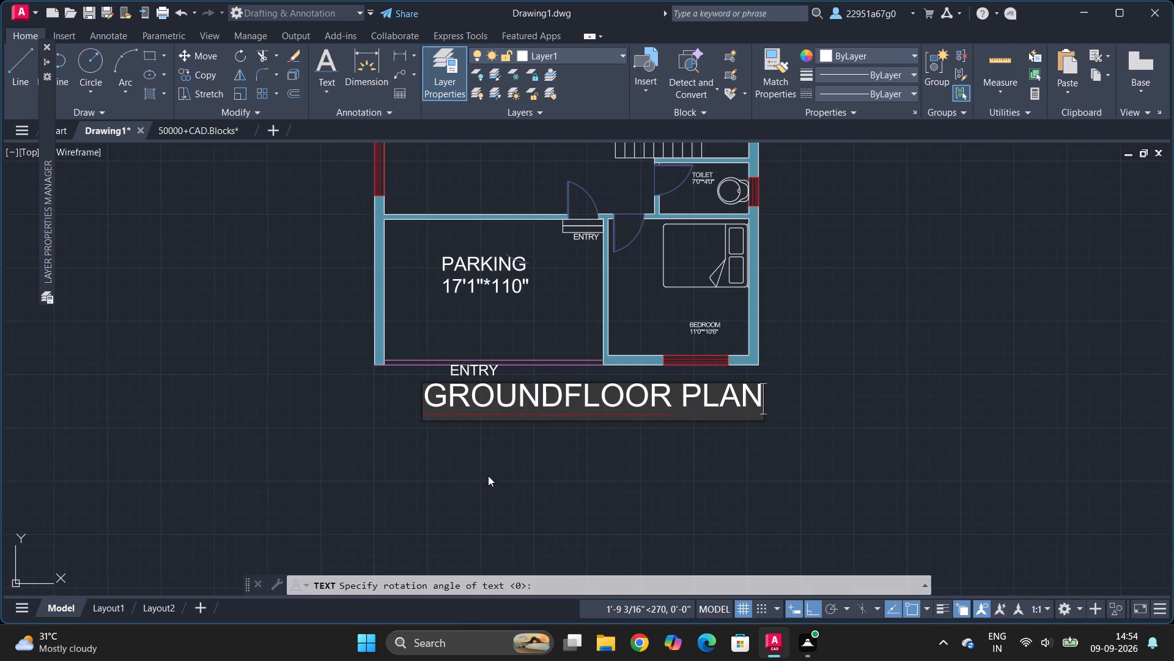
{"action": "left_click", "coordinate": [488, 476]}
{"action": "key", "text": "Escape"}
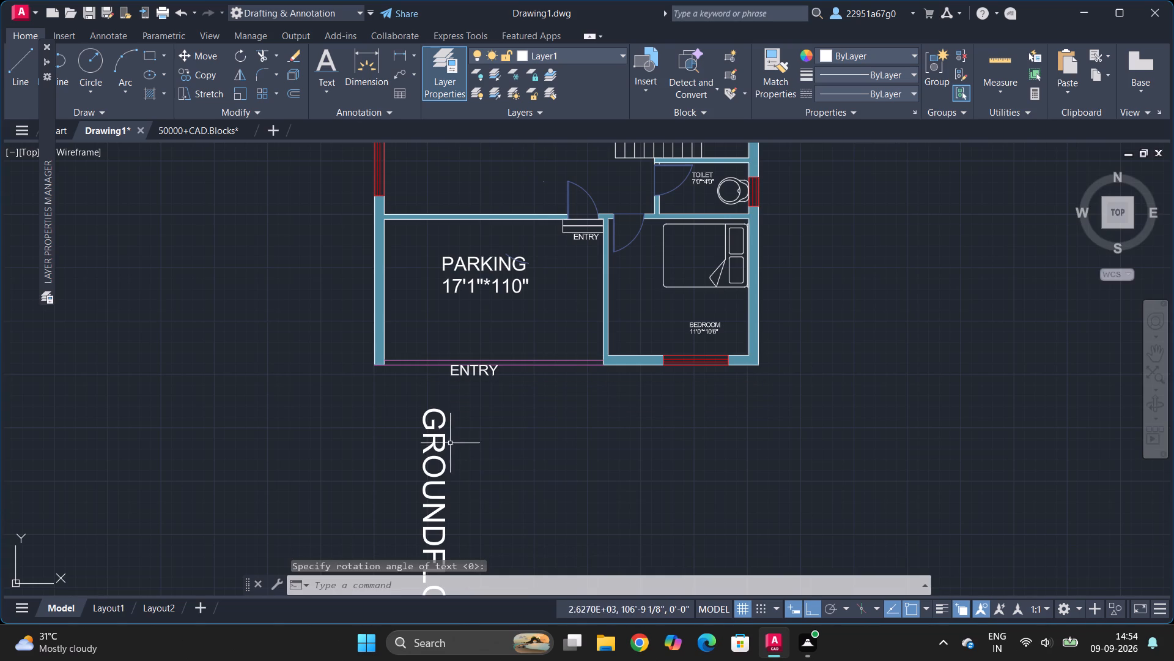
Rotate the vertical GROUNDFLOOR PLAN title 90° about its insertion point so it reads horizontally.
{"action": "left_click", "coordinate": [443, 438]}
{"action": "type", "text": "RO"}
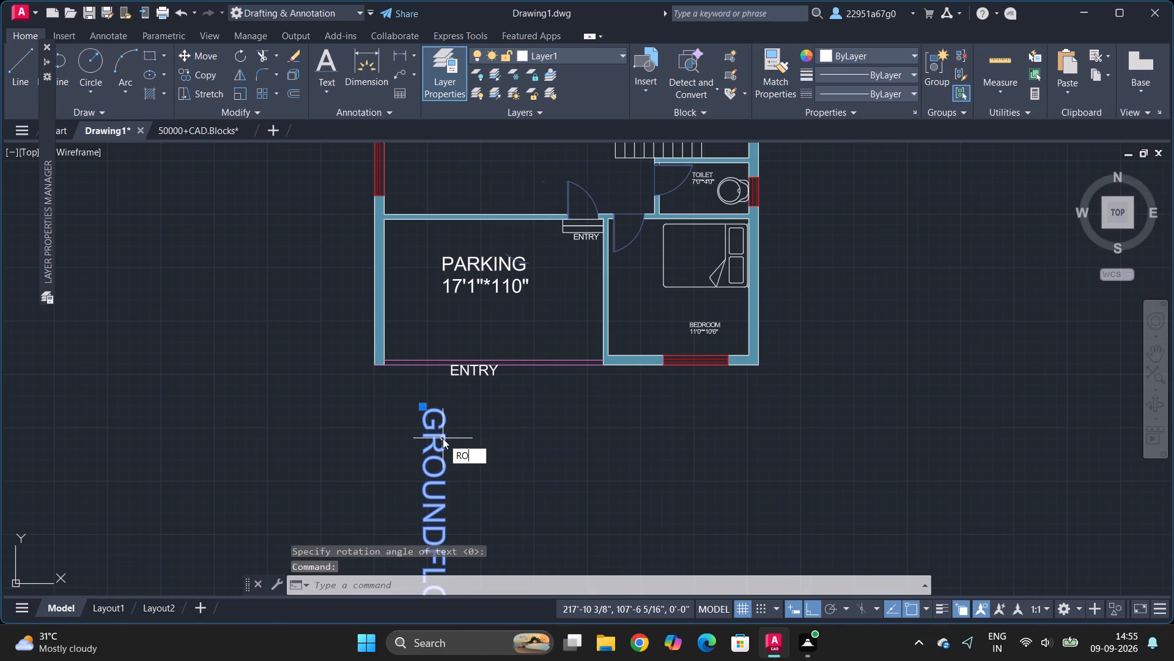
{"action": "key", "text": "Return"}
{"action": "left_click", "coordinate": [421, 420]}
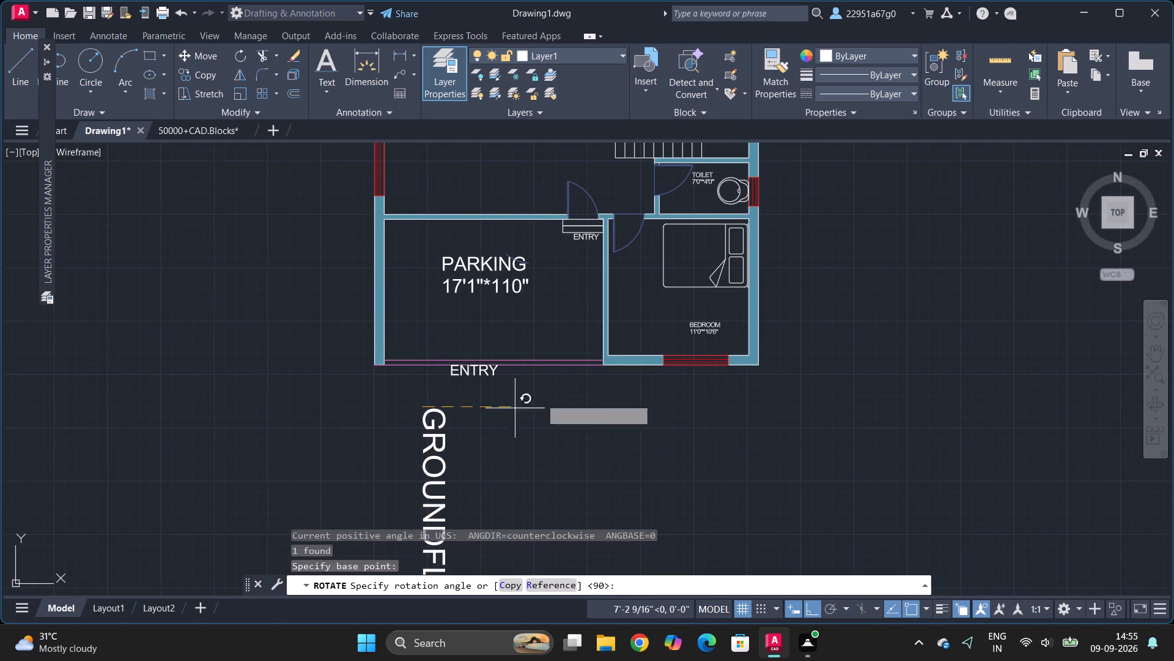
{"action": "left_click", "coordinate": [542, 132]}
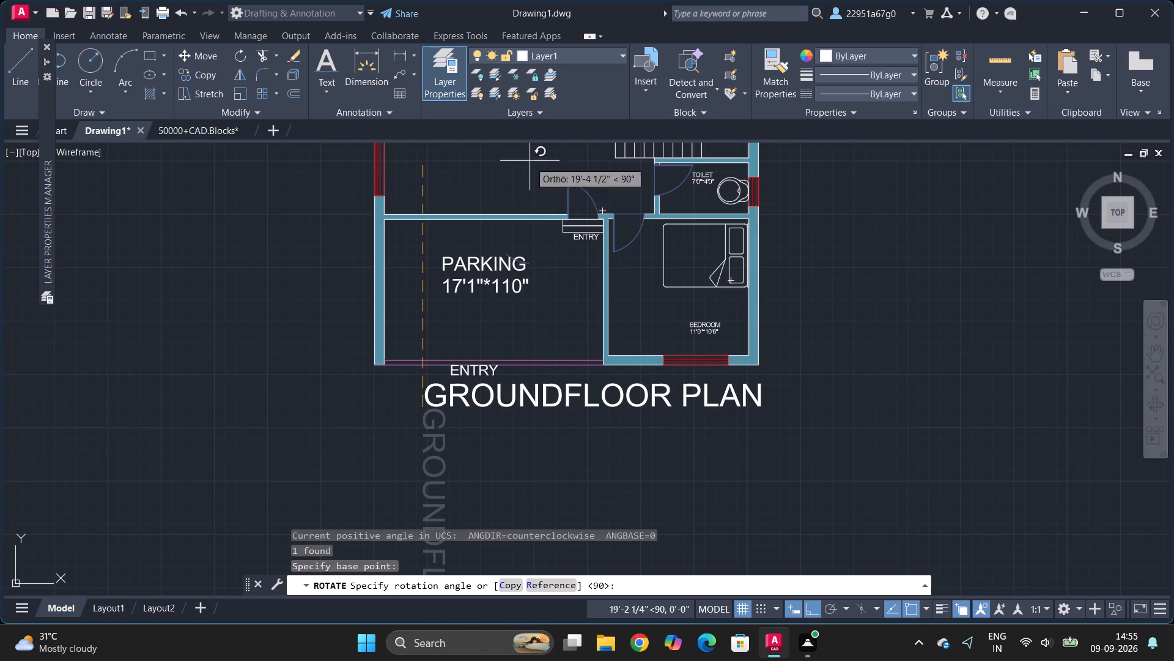
{"action": "left_click", "coordinate": [526, 183]}
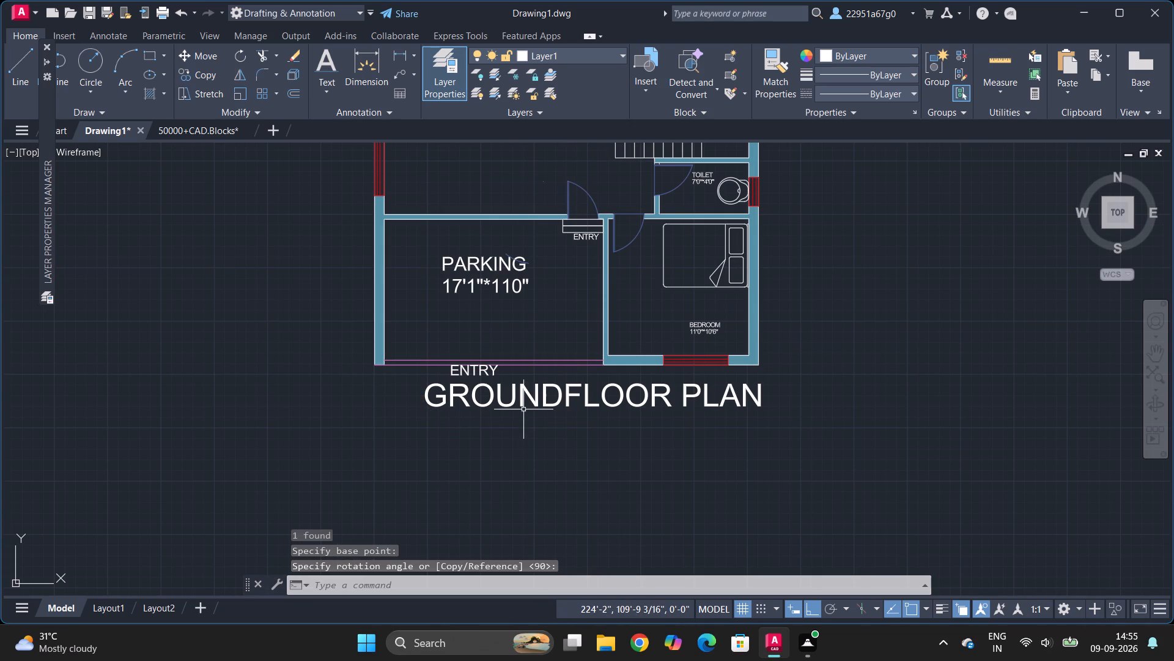
Move the GROUNDFLOOR PLAN title freehand with ortho off, clear of the parking's outer ENTRY label.
{"action": "left_click", "coordinate": [525, 396]}
{"action": "type", "text": "MOVE"}
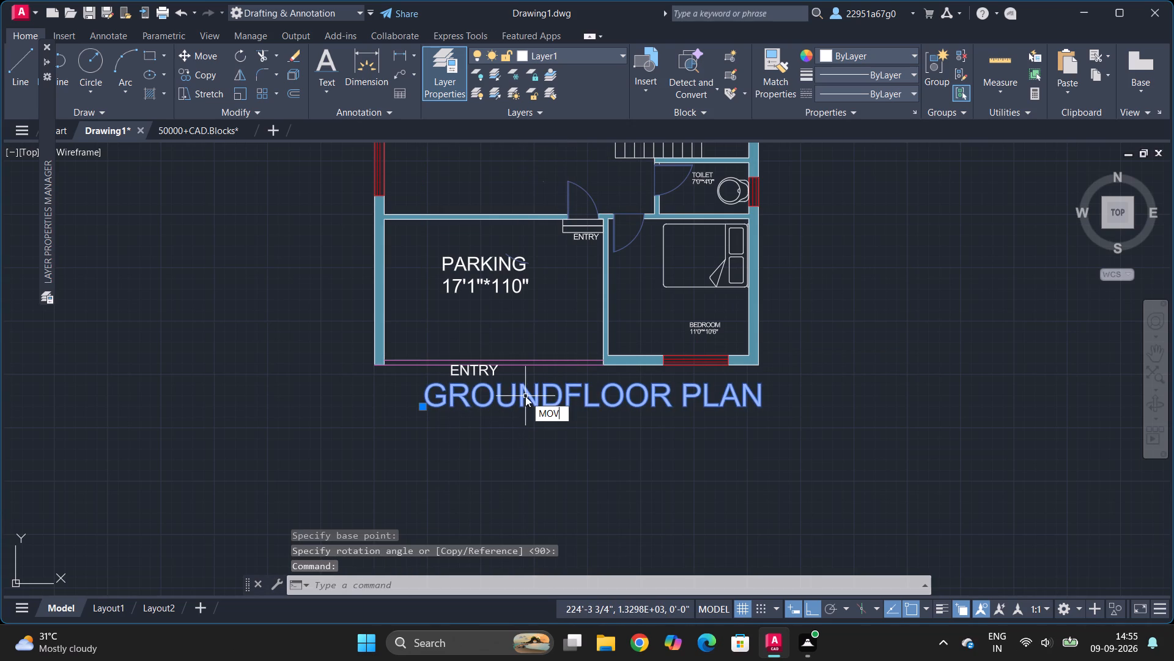
{"action": "key", "text": "Return"}
{"action": "left_click", "coordinate": [525, 396]}
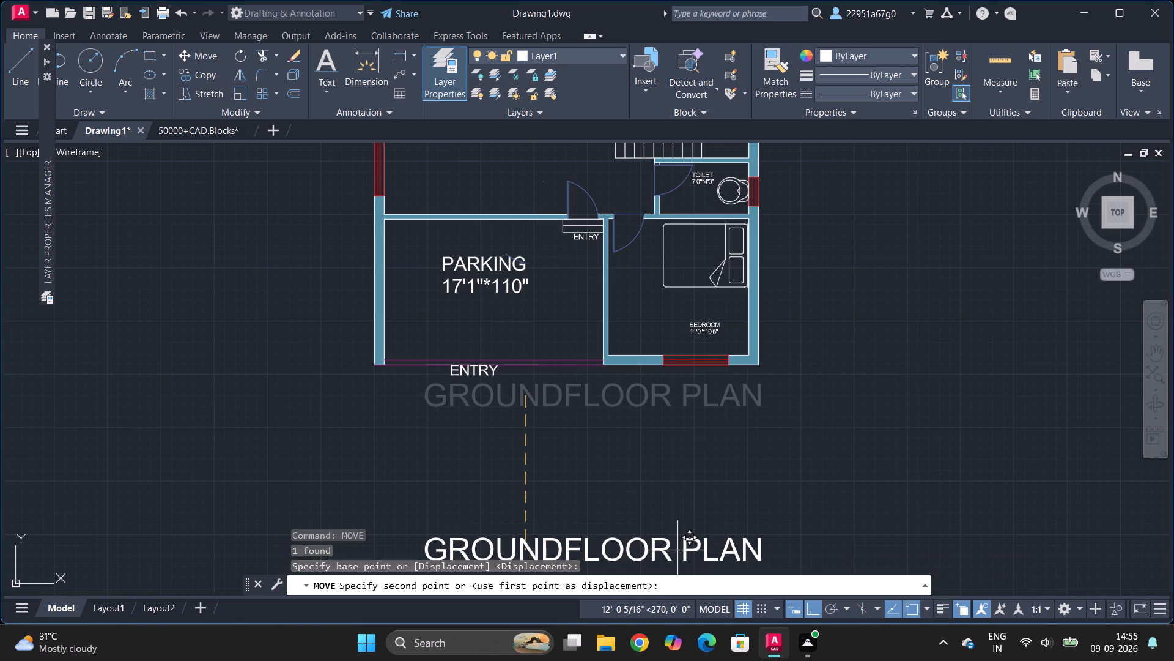
{"action": "left_click", "coordinate": [815, 604]}
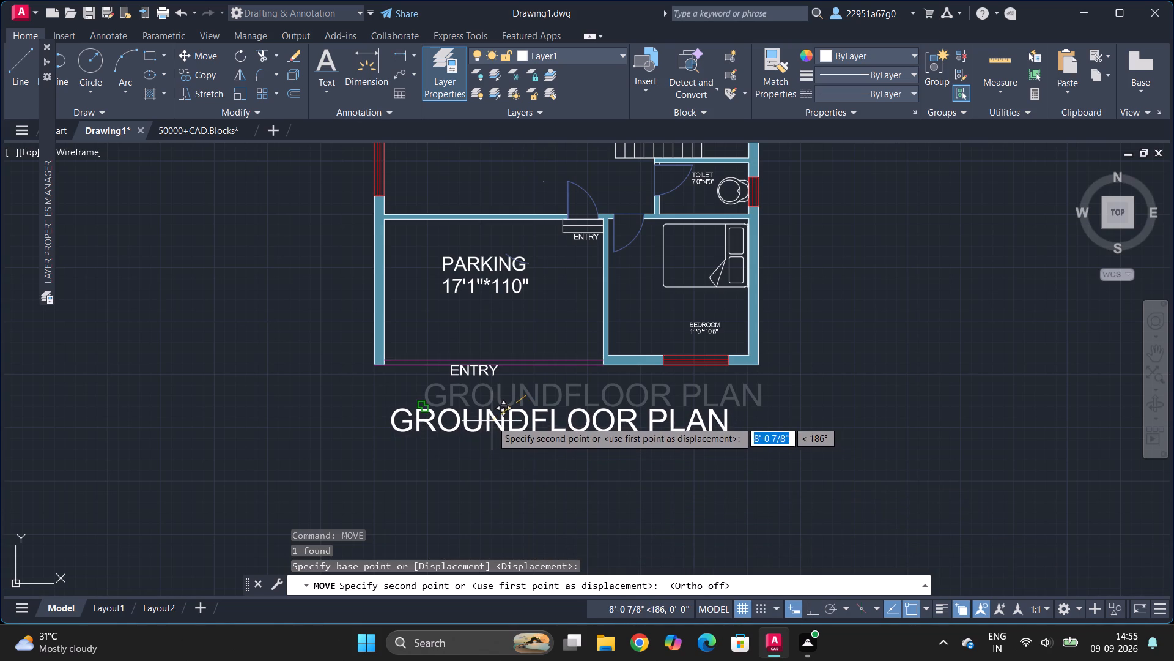
{"action": "left_click", "coordinate": [492, 421]}
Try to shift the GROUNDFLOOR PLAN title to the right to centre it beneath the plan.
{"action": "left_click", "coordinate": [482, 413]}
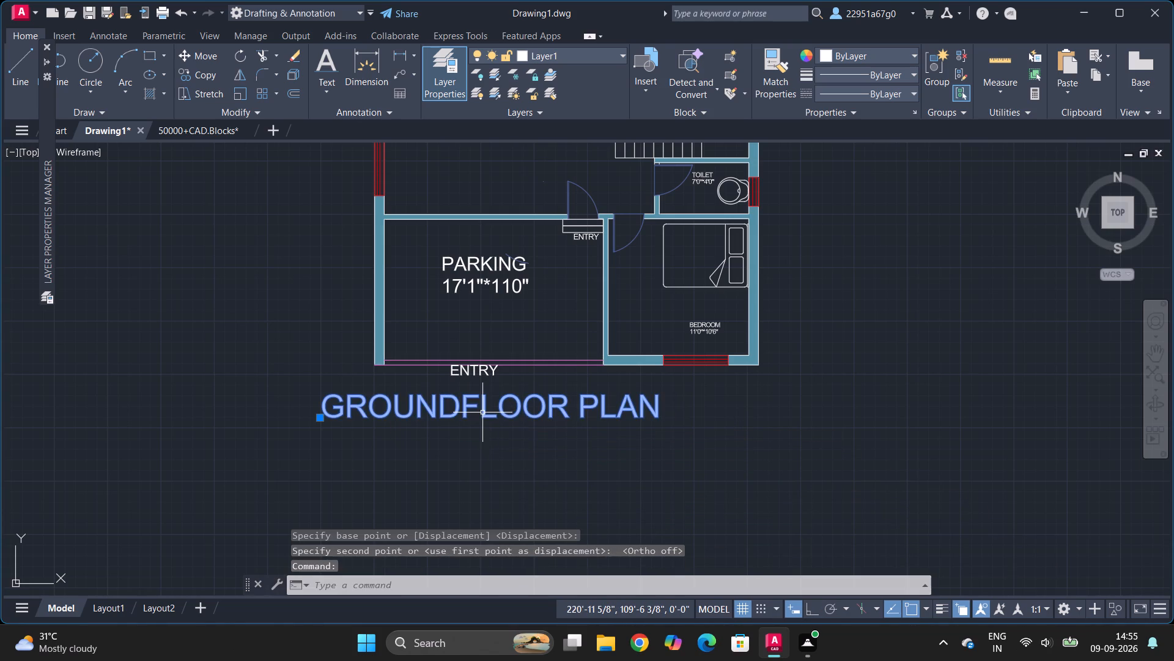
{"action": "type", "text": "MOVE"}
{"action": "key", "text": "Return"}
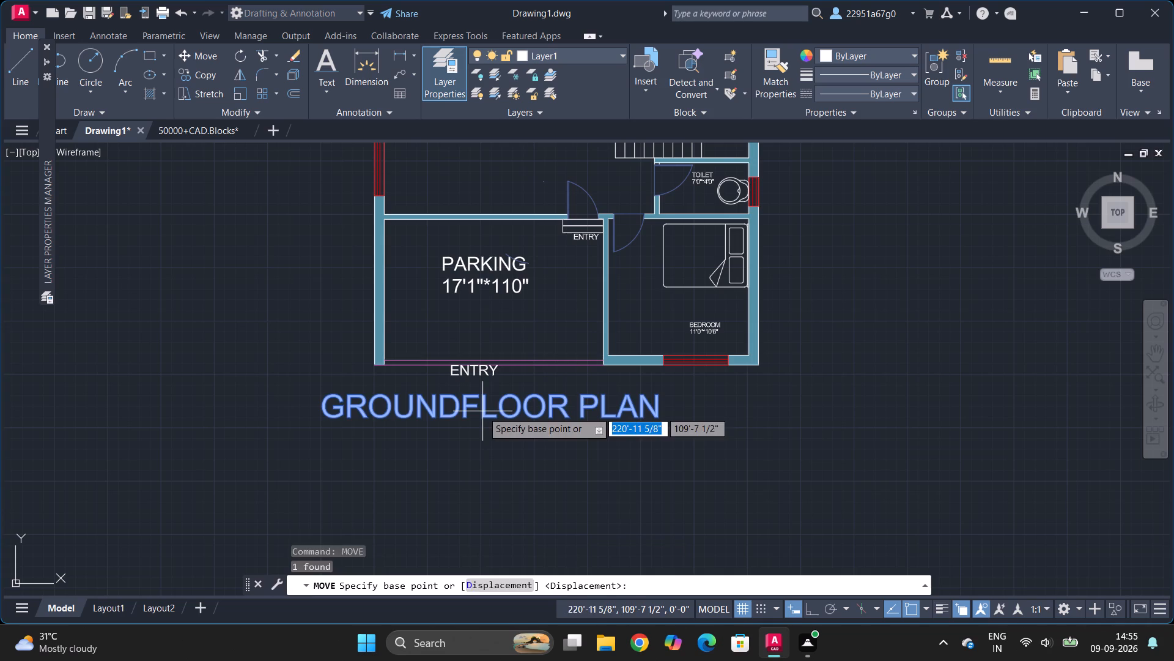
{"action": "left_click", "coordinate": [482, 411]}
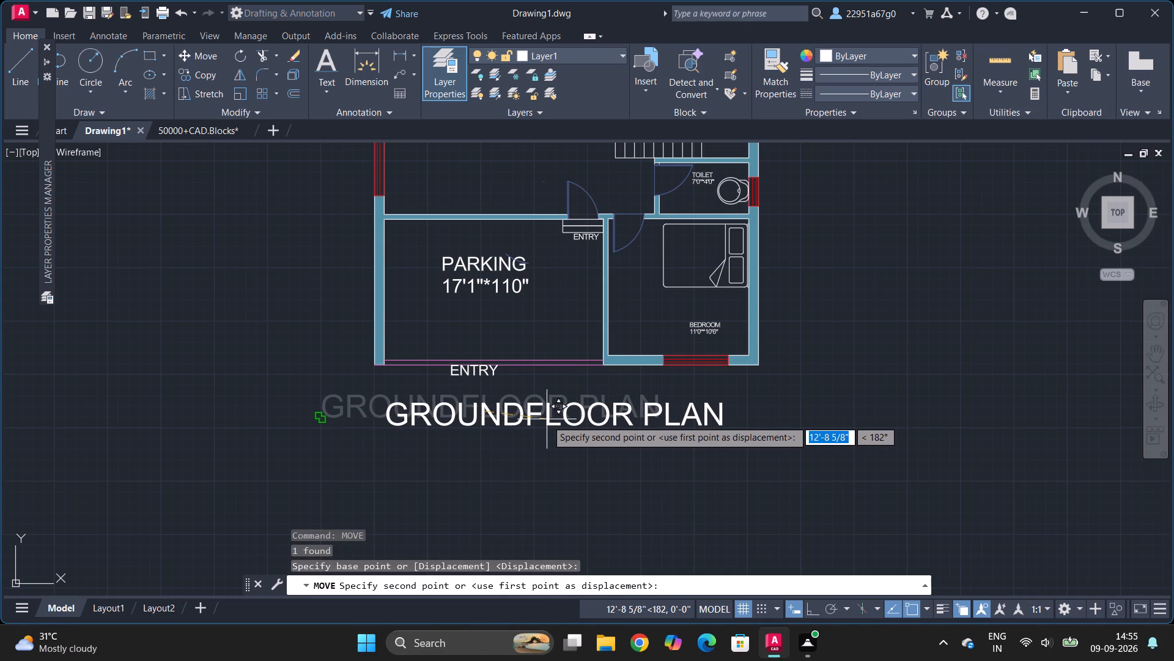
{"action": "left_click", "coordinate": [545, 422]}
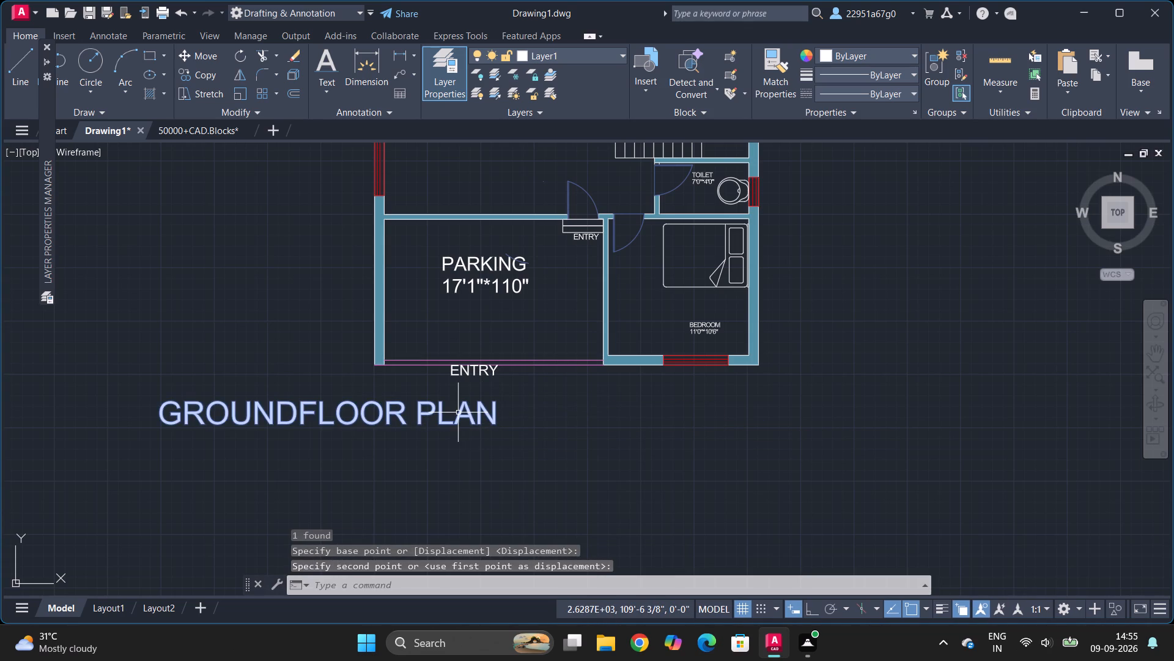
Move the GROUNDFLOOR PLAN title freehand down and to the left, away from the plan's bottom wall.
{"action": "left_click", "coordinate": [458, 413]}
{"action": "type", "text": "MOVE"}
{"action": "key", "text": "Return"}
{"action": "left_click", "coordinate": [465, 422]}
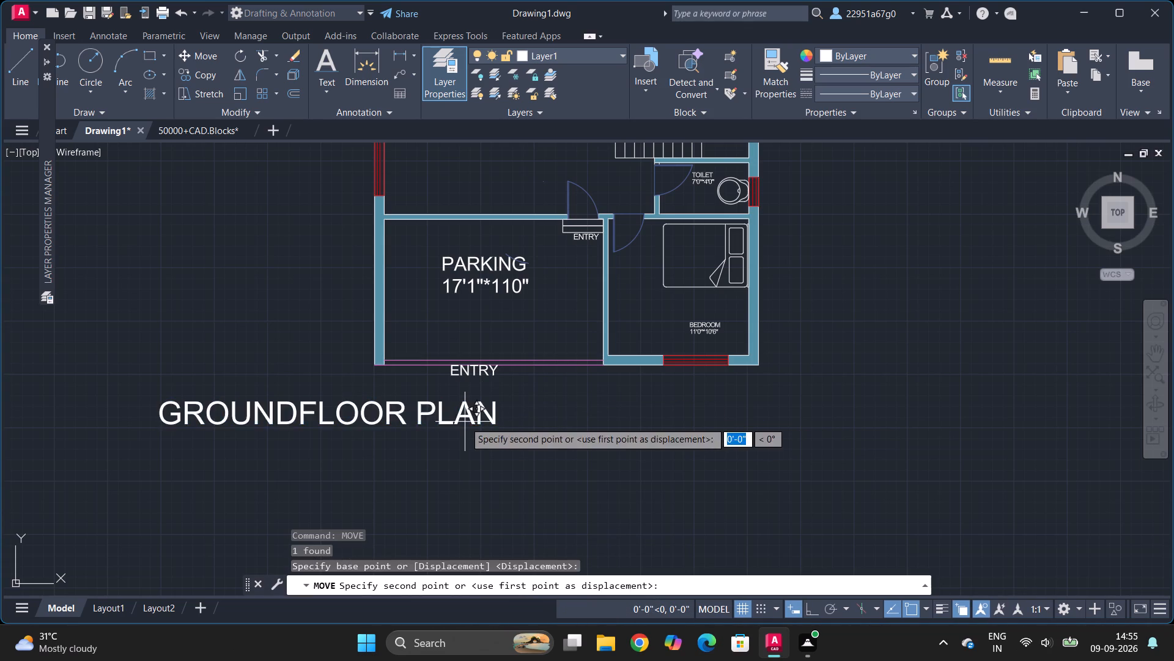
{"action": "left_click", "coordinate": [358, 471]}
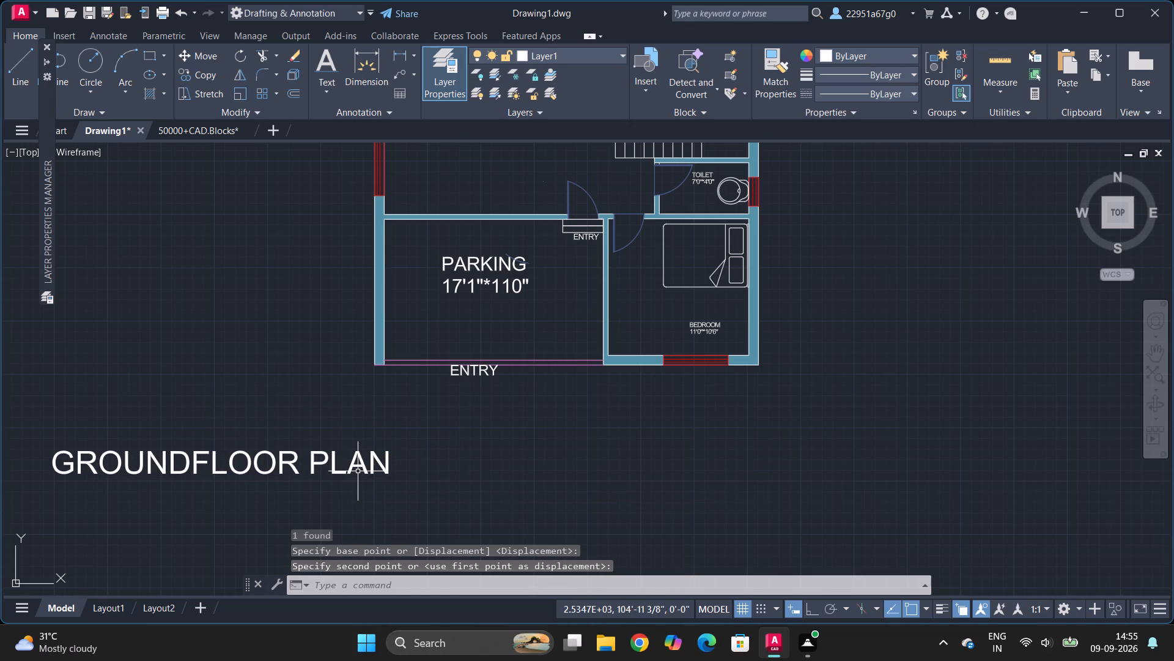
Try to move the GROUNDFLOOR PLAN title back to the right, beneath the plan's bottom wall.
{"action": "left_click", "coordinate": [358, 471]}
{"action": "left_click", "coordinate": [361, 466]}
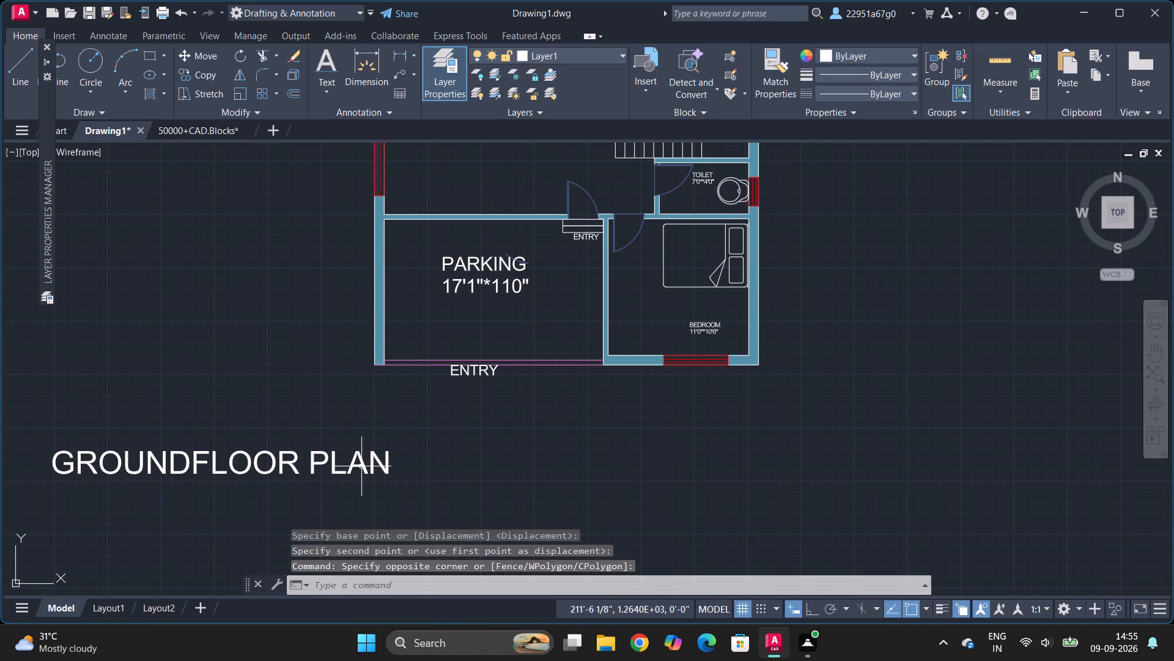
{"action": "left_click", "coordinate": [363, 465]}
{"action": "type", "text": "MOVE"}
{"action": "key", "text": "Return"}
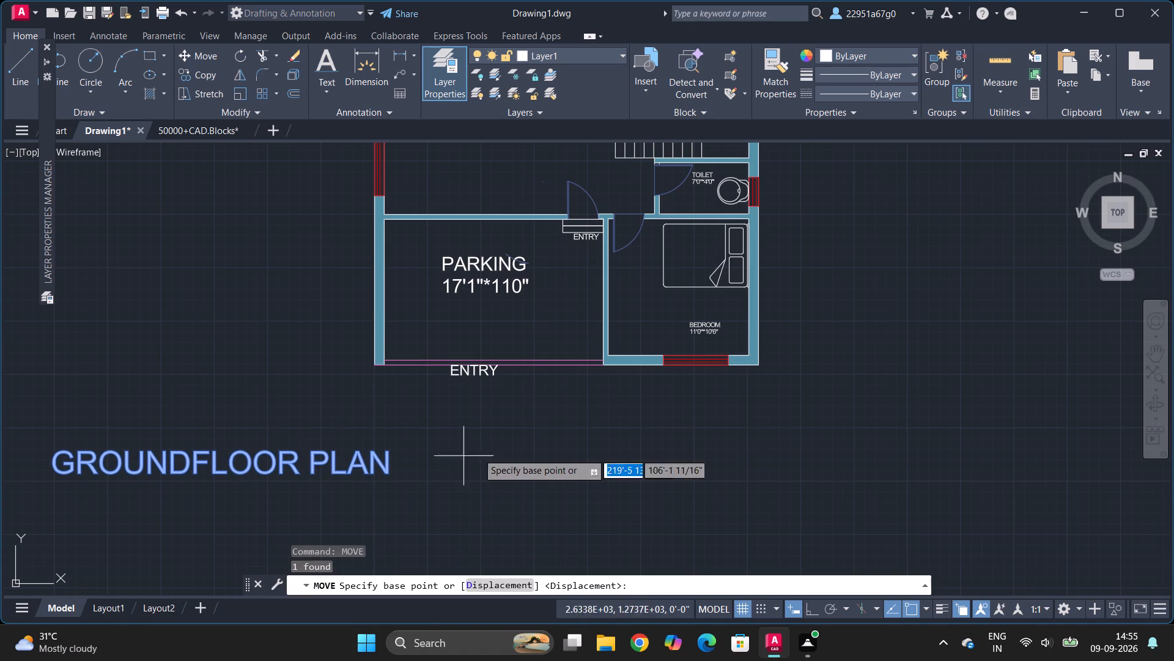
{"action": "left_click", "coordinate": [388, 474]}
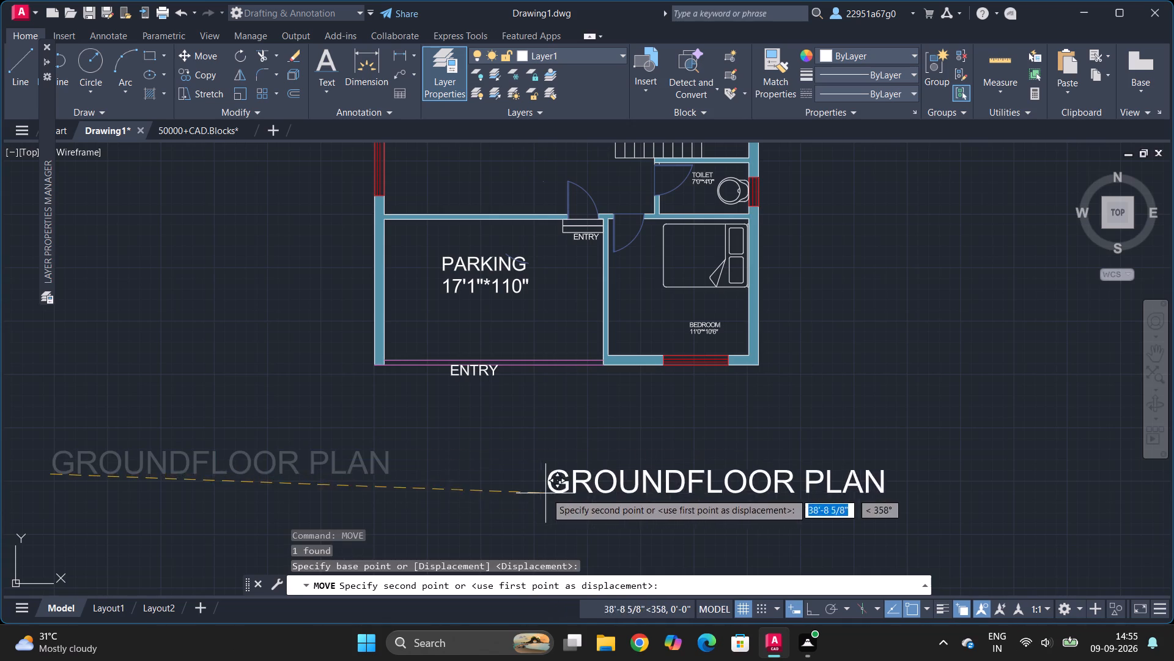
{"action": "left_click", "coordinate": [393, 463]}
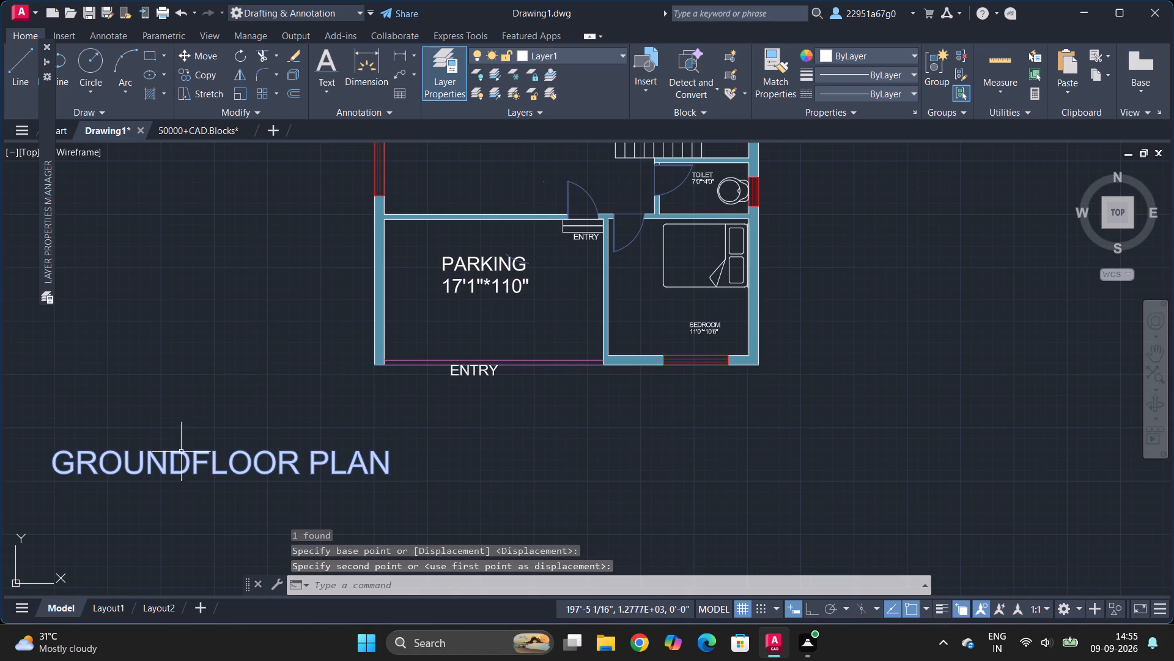
Reposition the GROUNDFLOOR PLAN title by its insertion grip, centring it below the plan's bottom wall and ENTRY label.
{"action": "left_click", "coordinate": [183, 461]}
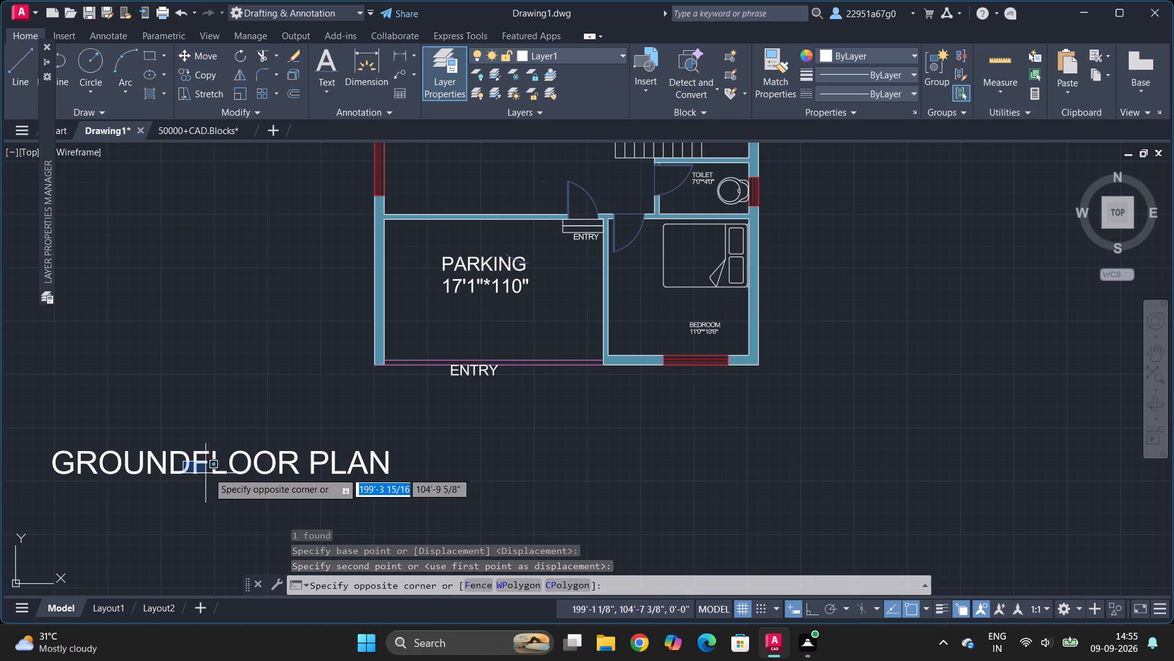
{"action": "left_click", "coordinate": [212, 471]}
{"action": "left_click", "coordinate": [198, 466]}
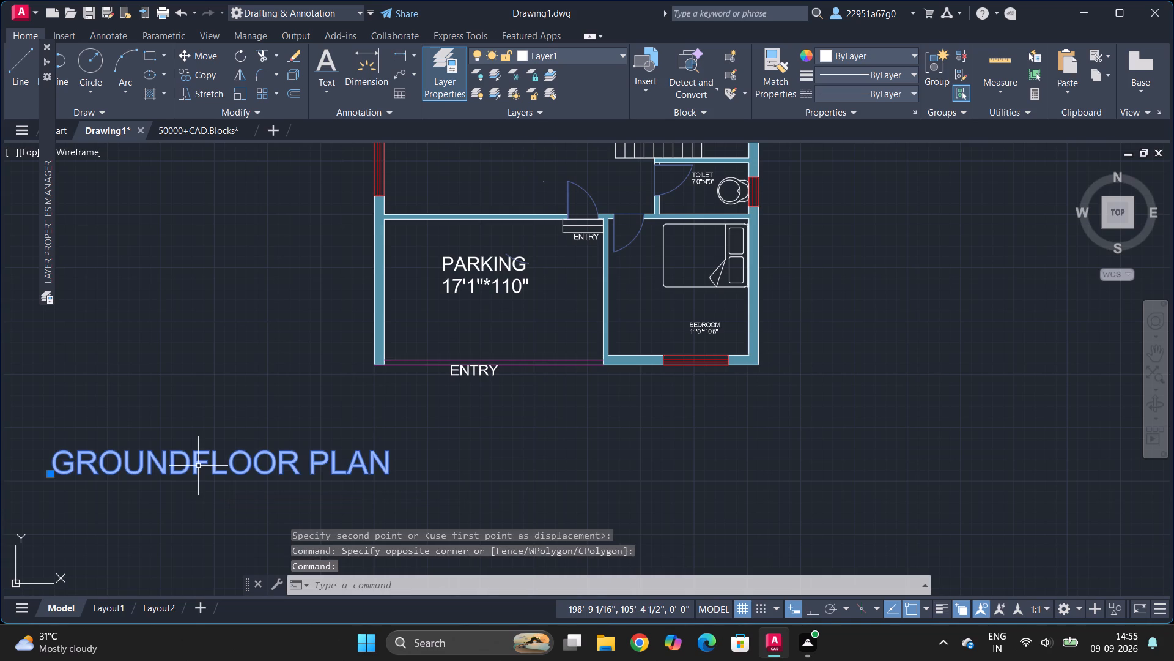
{"action": "type", "text": "MO"}
{"action": "key", "text": "Return"}
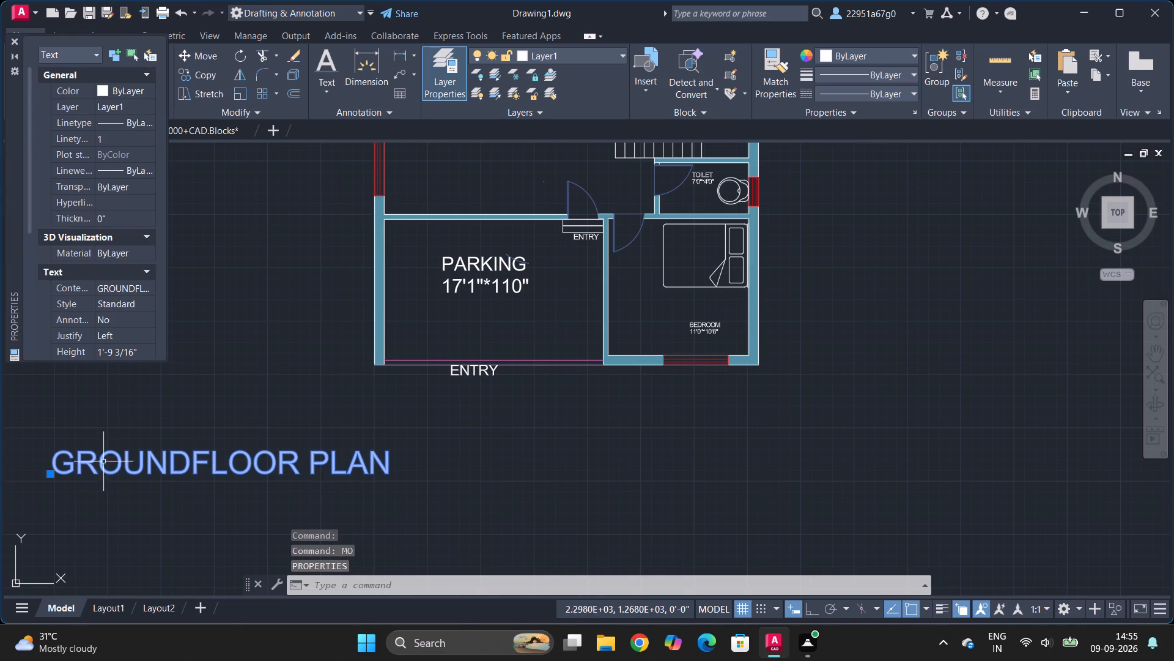
{"action": "left_click", "coordinate": [47, 474]}
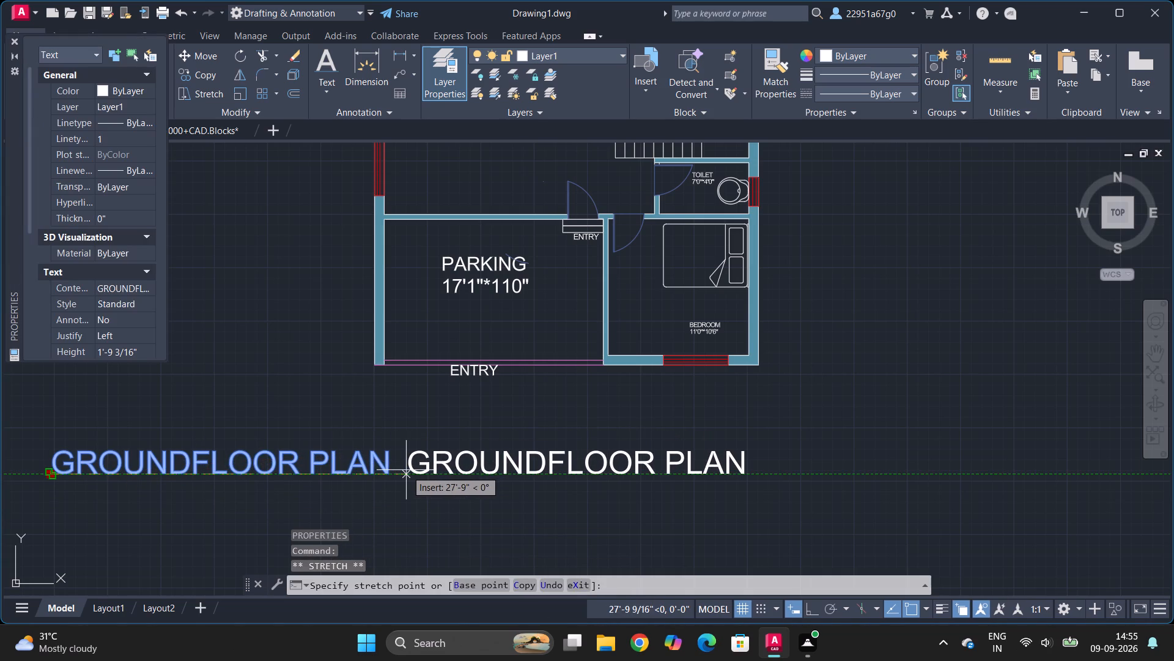
{"action": "left_click", "coordinate": [402, 446]}
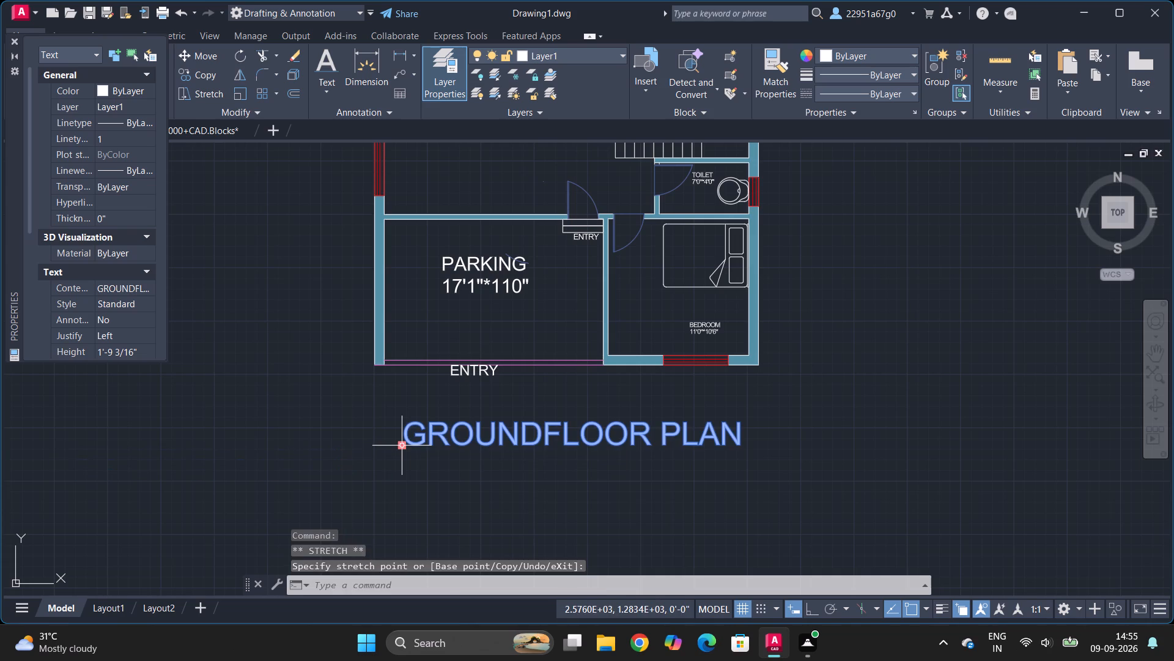
{"action": "key", "text": "Escape"}
Close the Properties palette.
{"action": "scroll", "coordinate": [578, 376], "scroll_direction": "down", "scroll_amount": 3, "text": "ctrl"}
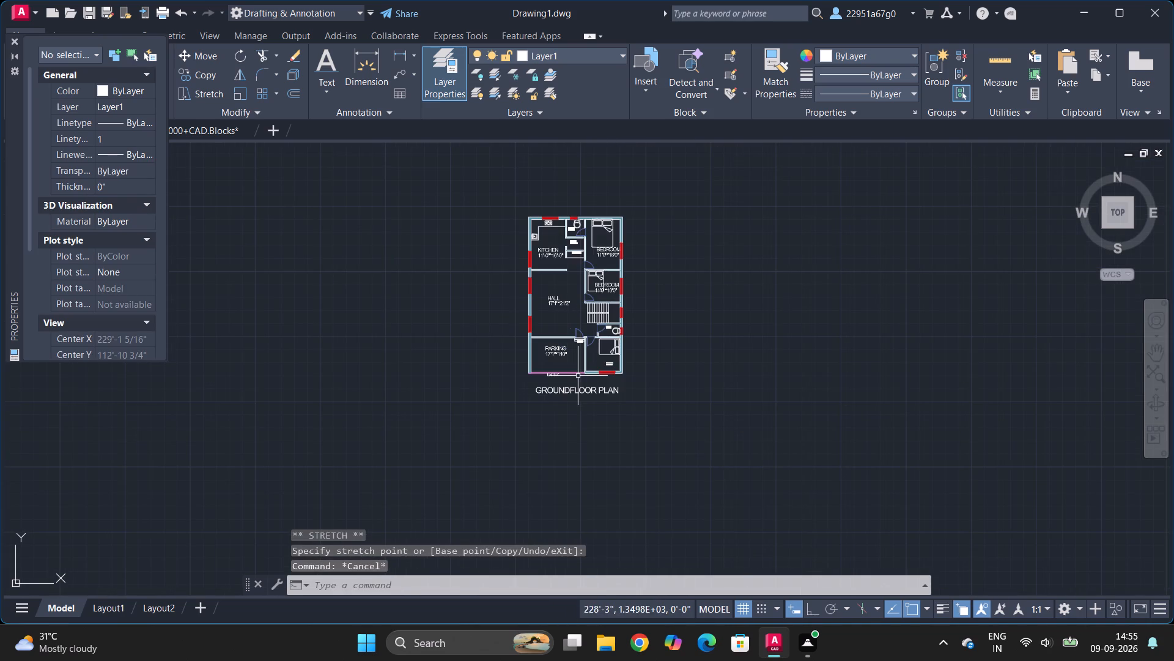
{"action": "scroll", "coordinate": [621, 365], "scroll_direction": "down", "scroll_amount": 1, "text": "ctrl"}
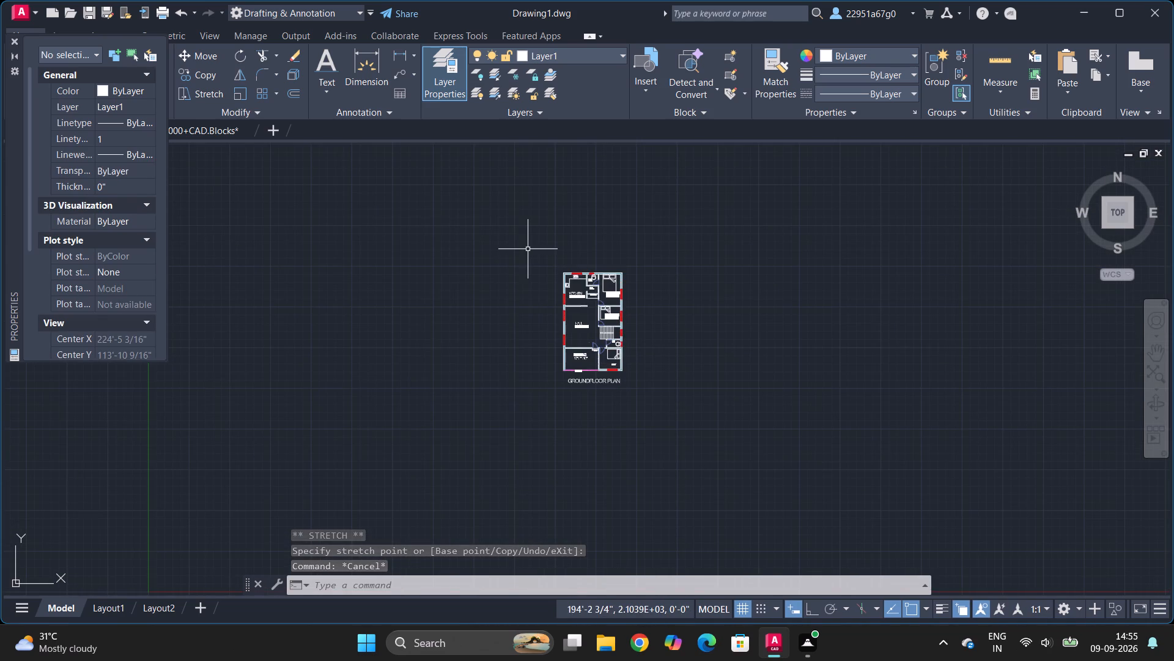
{"action": "scroll", "coordinate": [528, 249], "scroll_direction": "up", "scroll_amount": 1, "text": "ctrl"}
{"action": "left_click", "coordinate": [15, 39]}
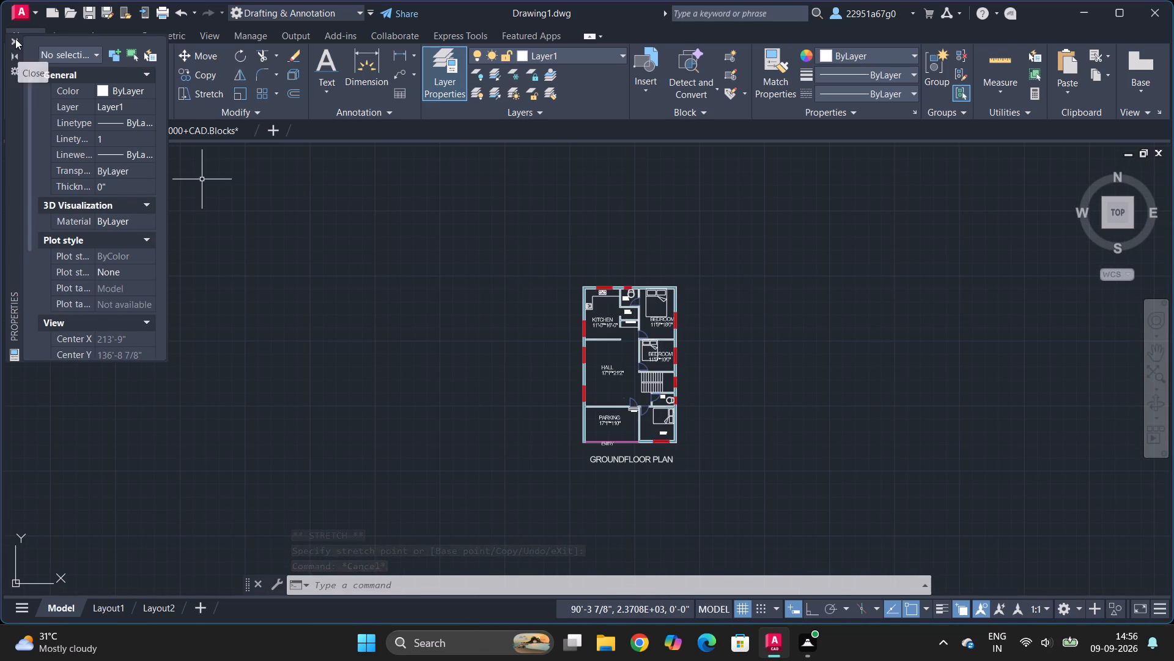